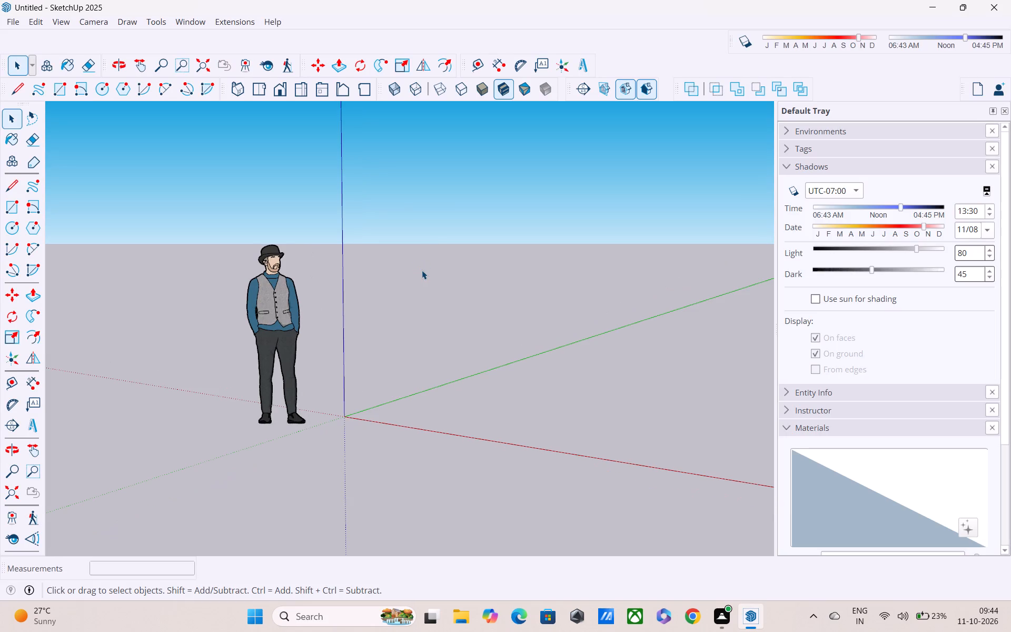
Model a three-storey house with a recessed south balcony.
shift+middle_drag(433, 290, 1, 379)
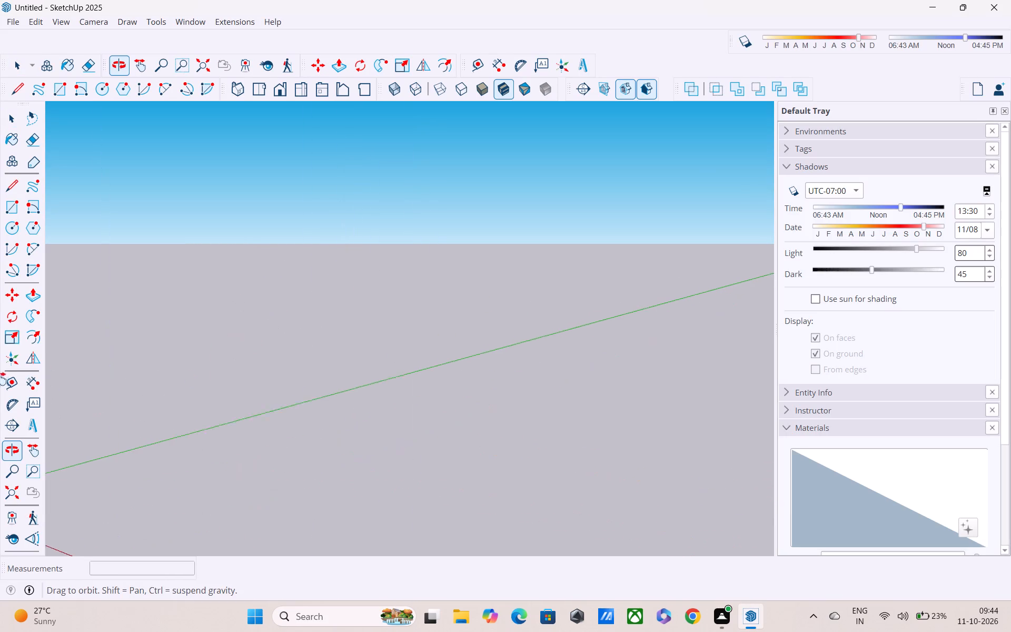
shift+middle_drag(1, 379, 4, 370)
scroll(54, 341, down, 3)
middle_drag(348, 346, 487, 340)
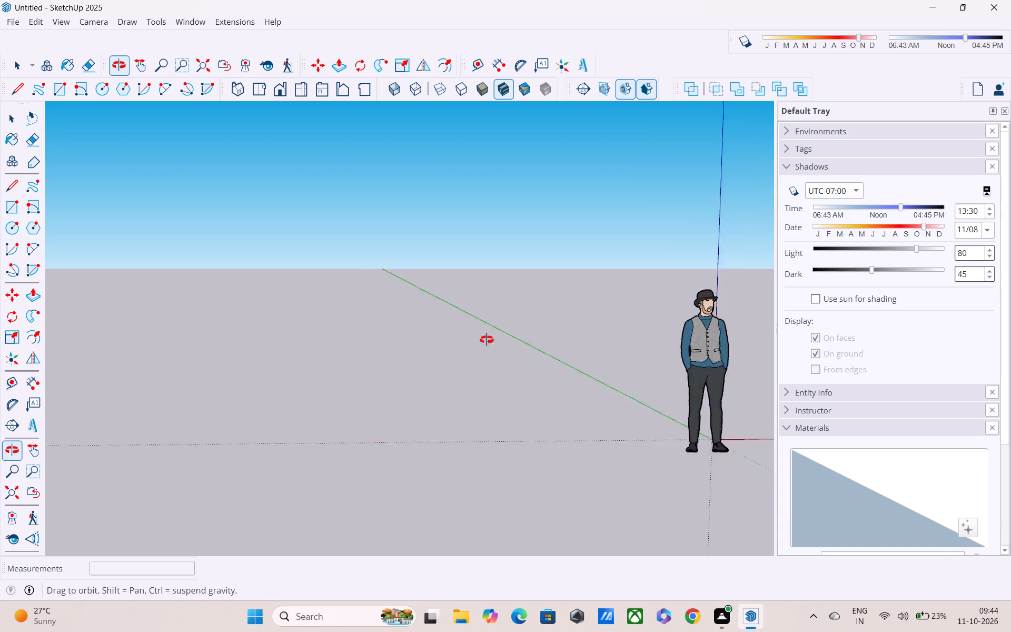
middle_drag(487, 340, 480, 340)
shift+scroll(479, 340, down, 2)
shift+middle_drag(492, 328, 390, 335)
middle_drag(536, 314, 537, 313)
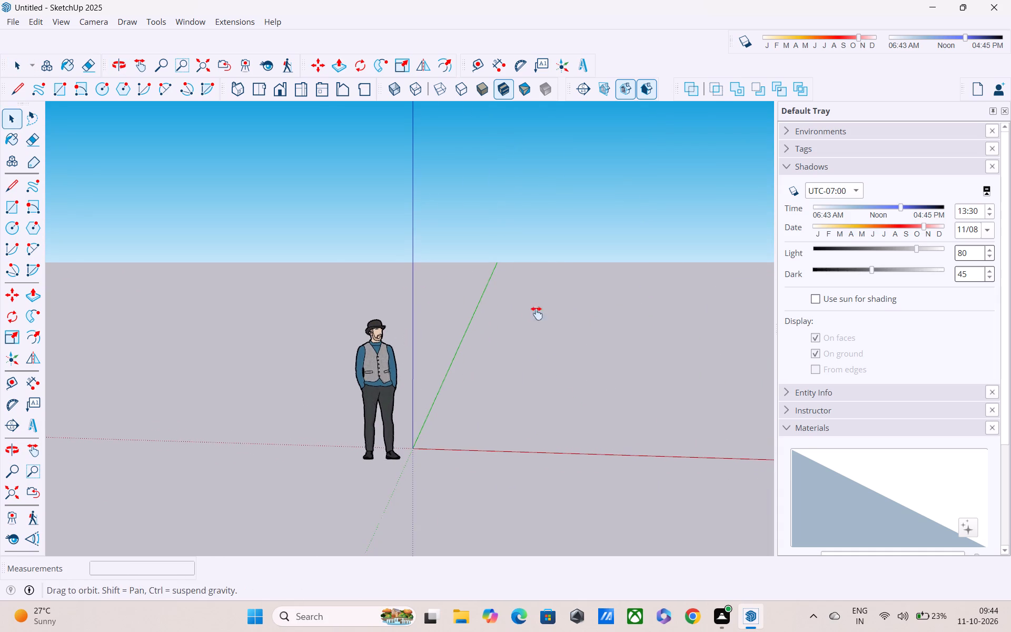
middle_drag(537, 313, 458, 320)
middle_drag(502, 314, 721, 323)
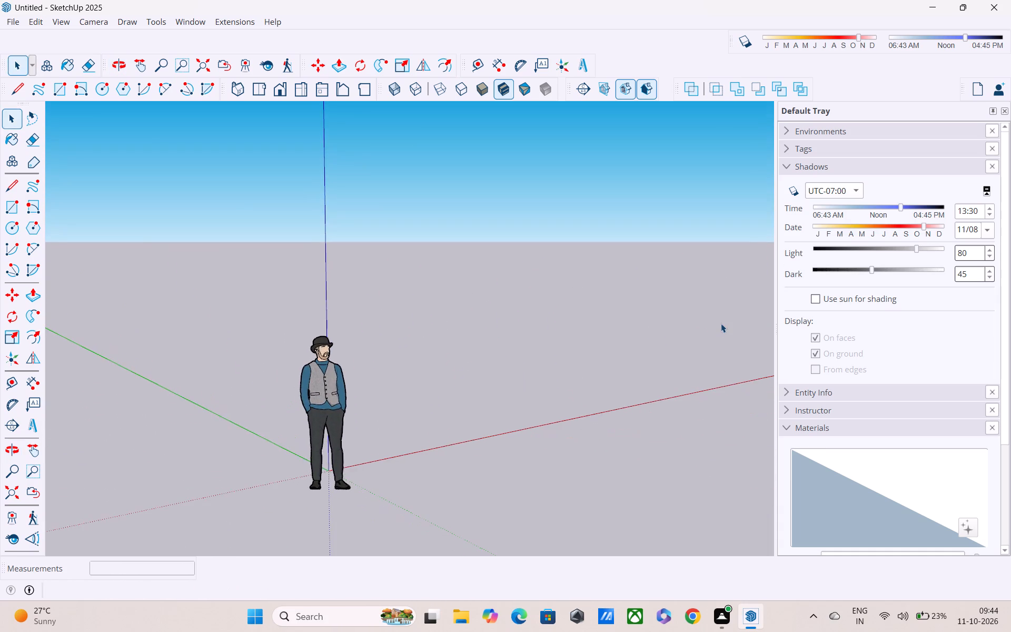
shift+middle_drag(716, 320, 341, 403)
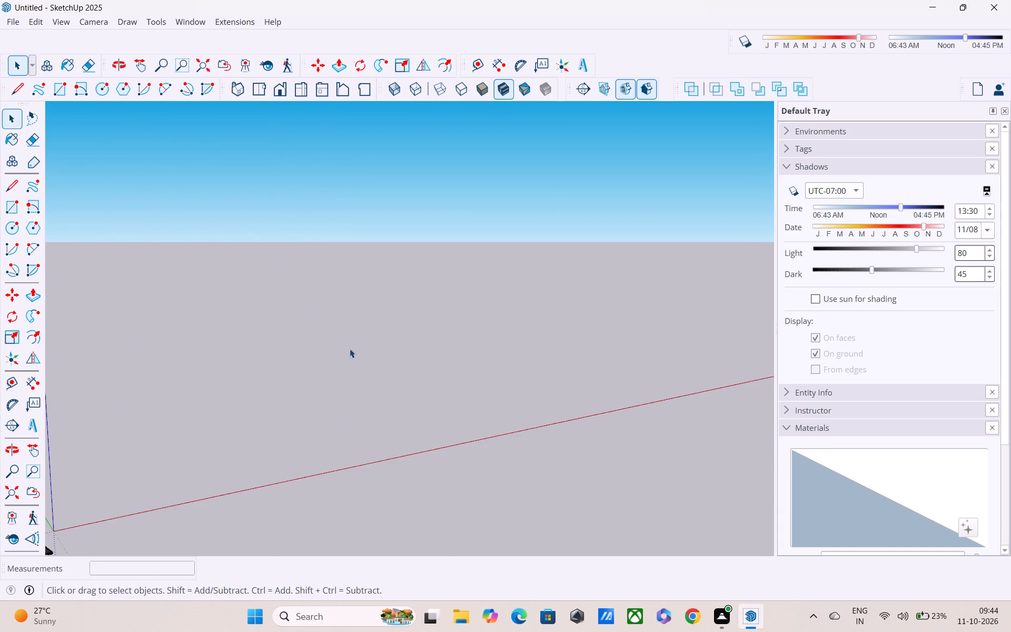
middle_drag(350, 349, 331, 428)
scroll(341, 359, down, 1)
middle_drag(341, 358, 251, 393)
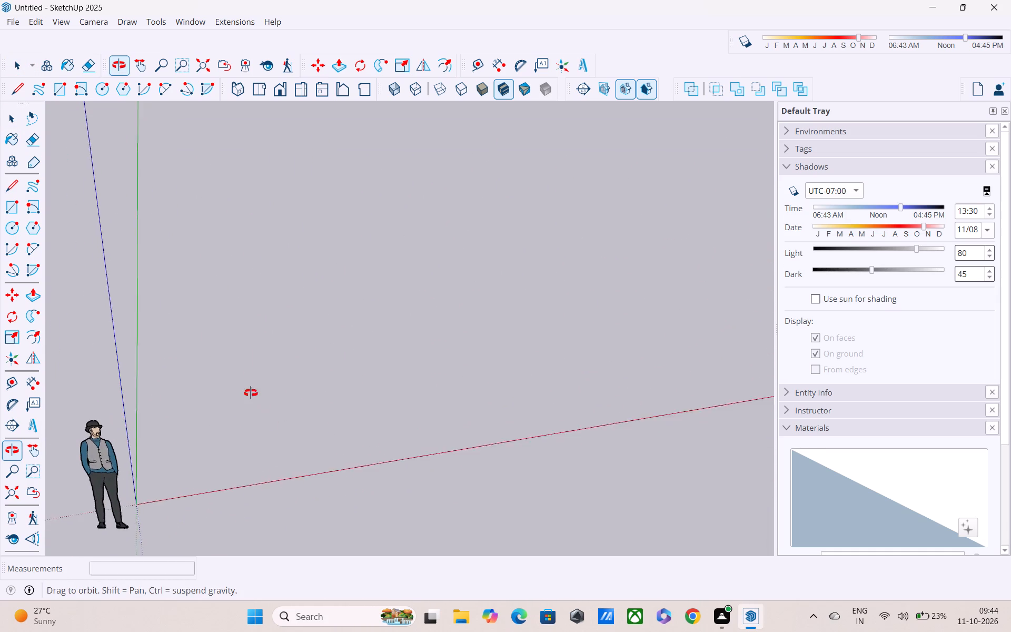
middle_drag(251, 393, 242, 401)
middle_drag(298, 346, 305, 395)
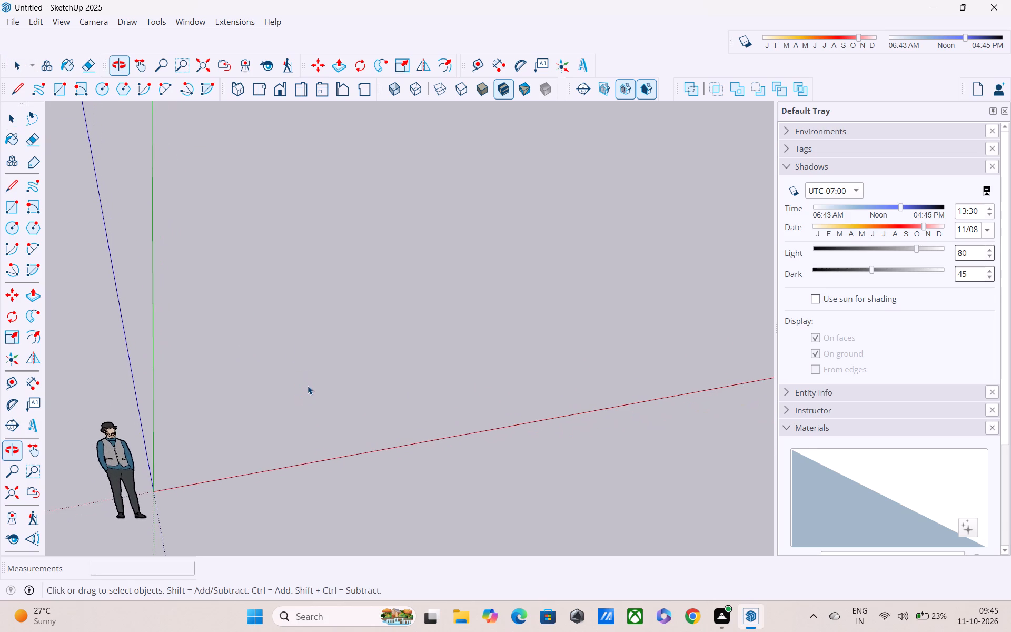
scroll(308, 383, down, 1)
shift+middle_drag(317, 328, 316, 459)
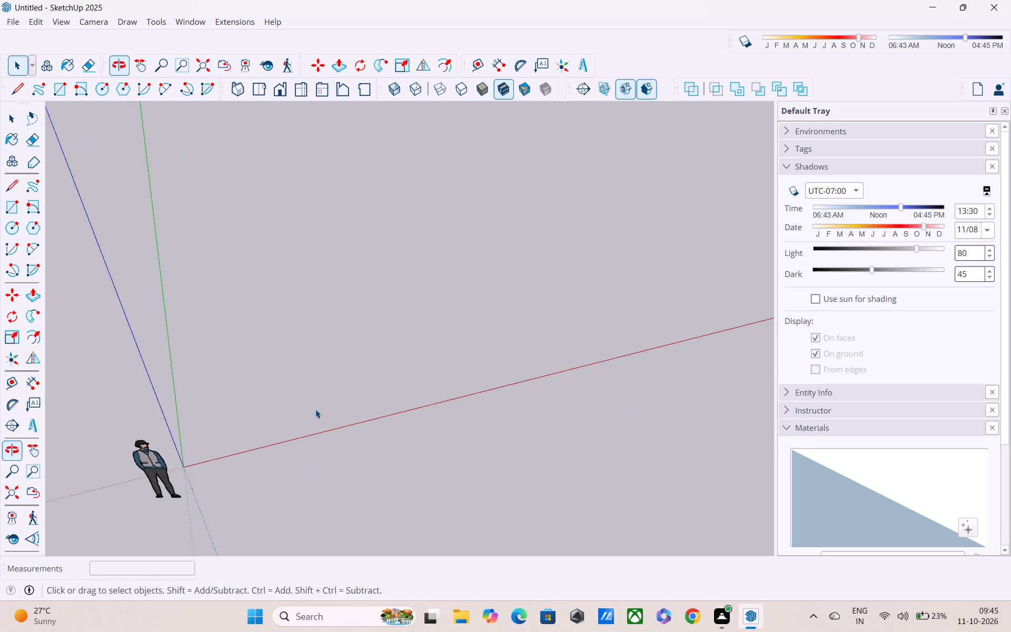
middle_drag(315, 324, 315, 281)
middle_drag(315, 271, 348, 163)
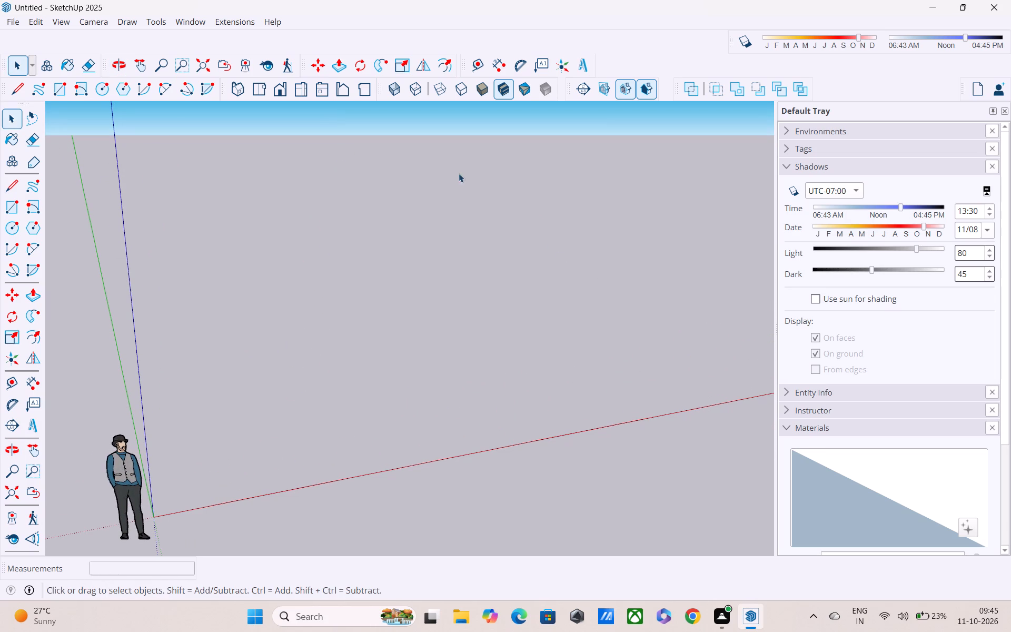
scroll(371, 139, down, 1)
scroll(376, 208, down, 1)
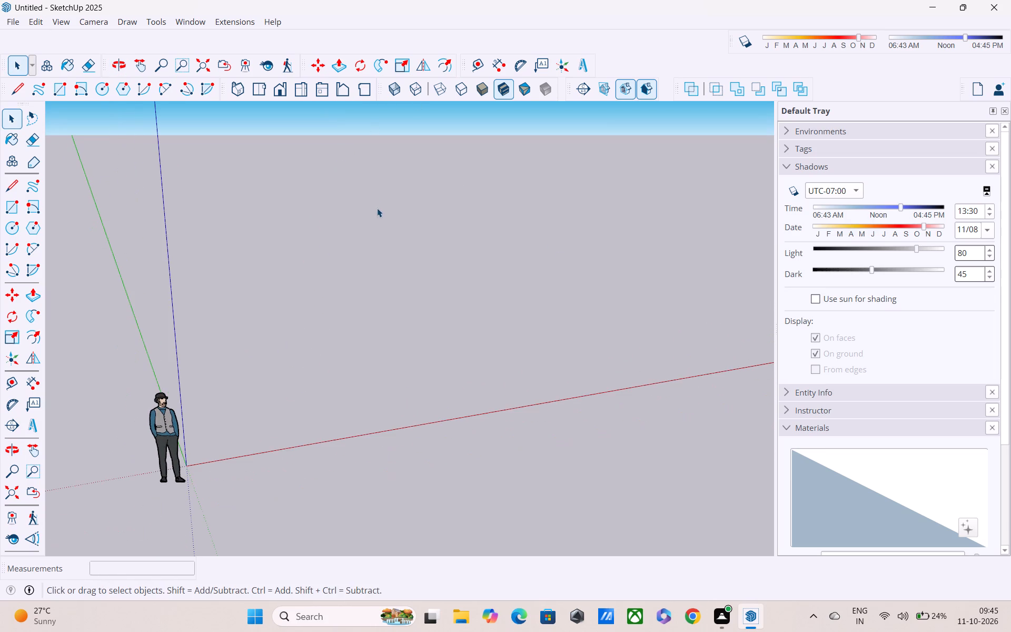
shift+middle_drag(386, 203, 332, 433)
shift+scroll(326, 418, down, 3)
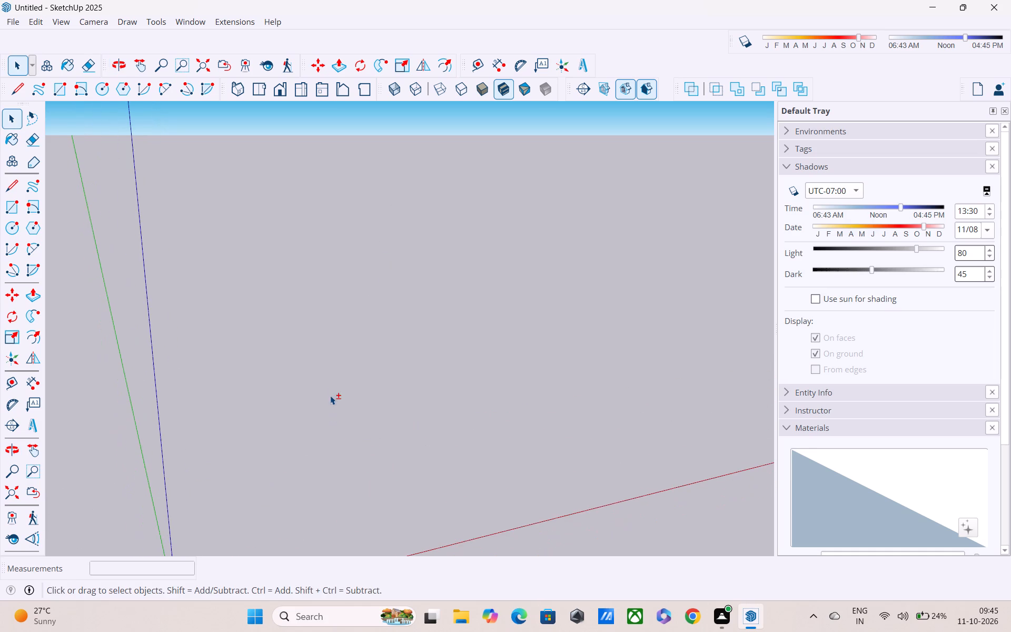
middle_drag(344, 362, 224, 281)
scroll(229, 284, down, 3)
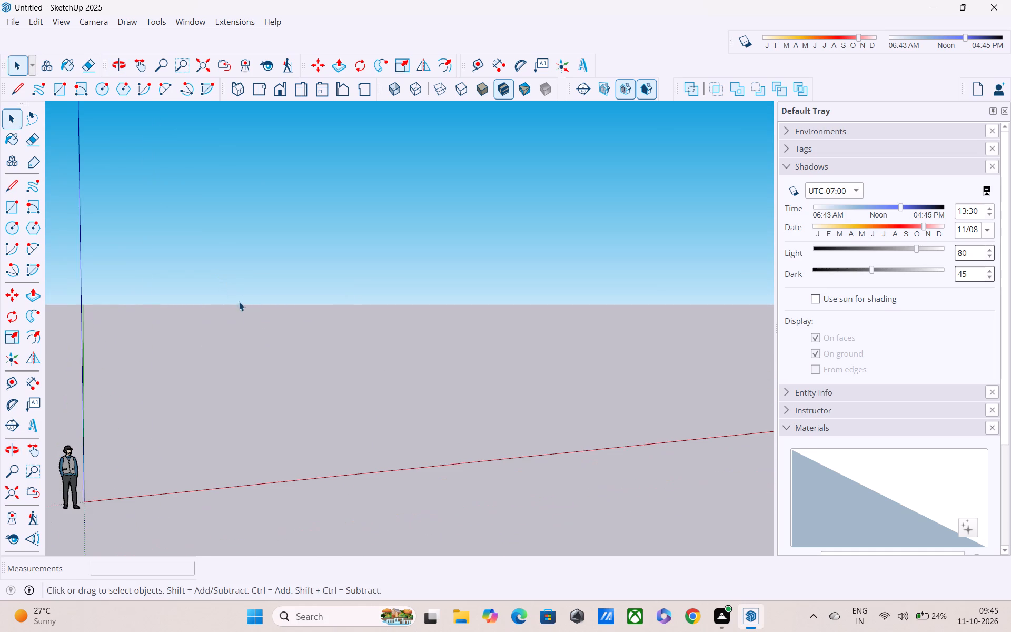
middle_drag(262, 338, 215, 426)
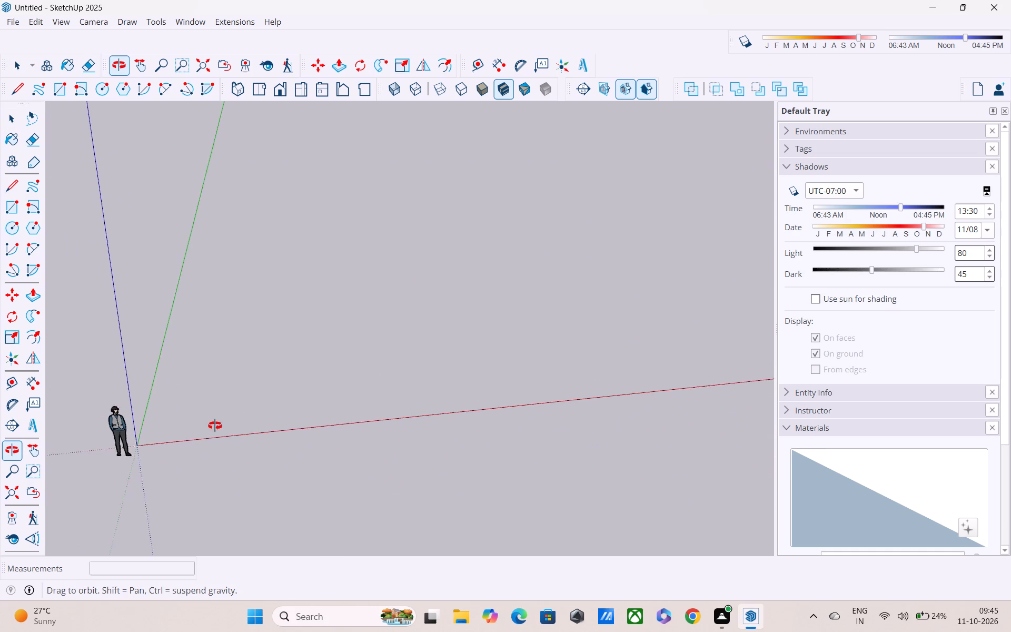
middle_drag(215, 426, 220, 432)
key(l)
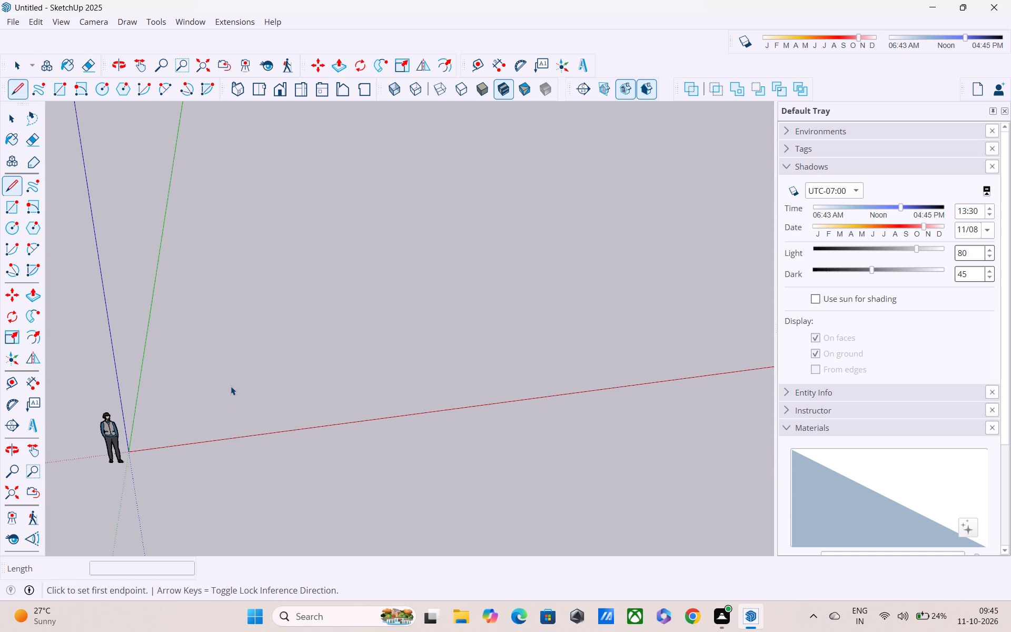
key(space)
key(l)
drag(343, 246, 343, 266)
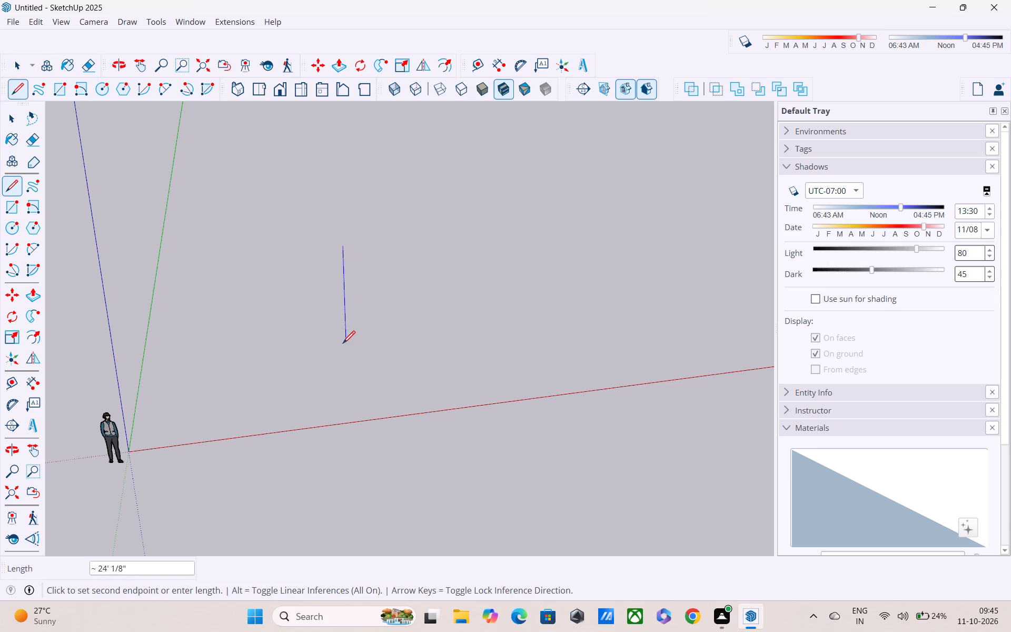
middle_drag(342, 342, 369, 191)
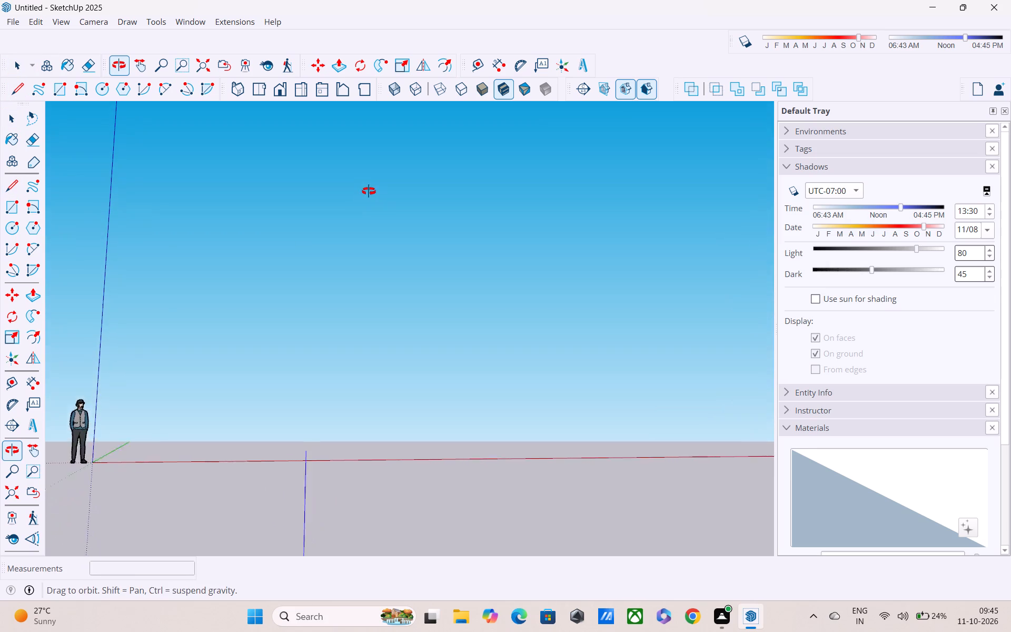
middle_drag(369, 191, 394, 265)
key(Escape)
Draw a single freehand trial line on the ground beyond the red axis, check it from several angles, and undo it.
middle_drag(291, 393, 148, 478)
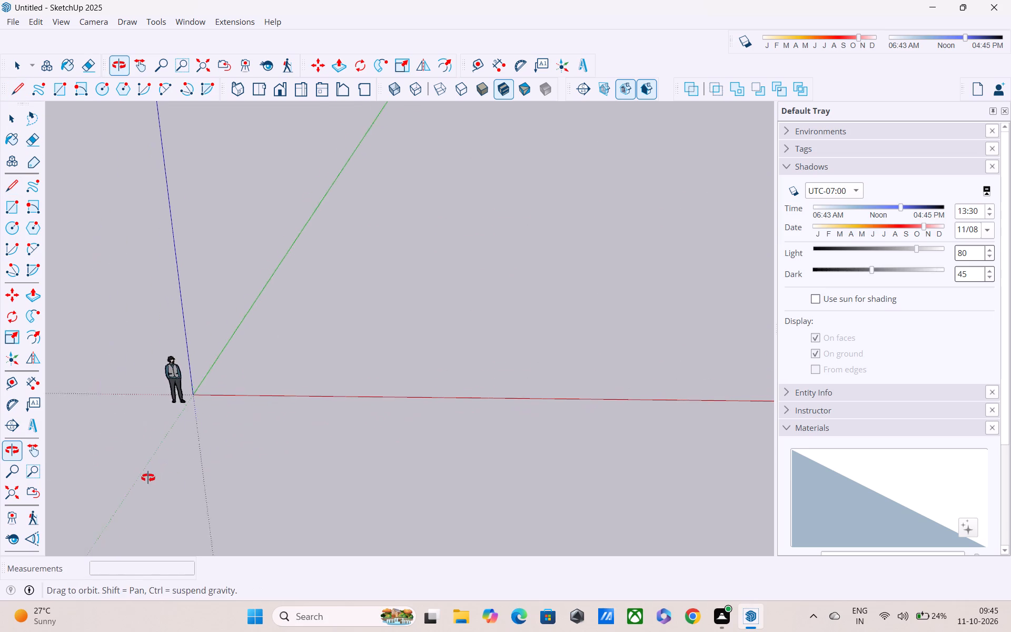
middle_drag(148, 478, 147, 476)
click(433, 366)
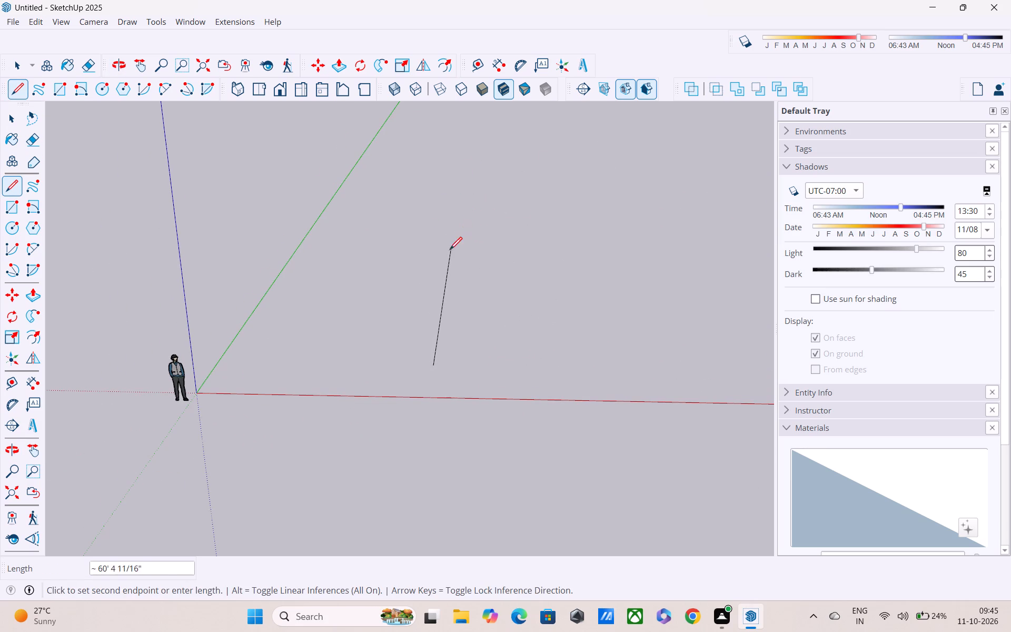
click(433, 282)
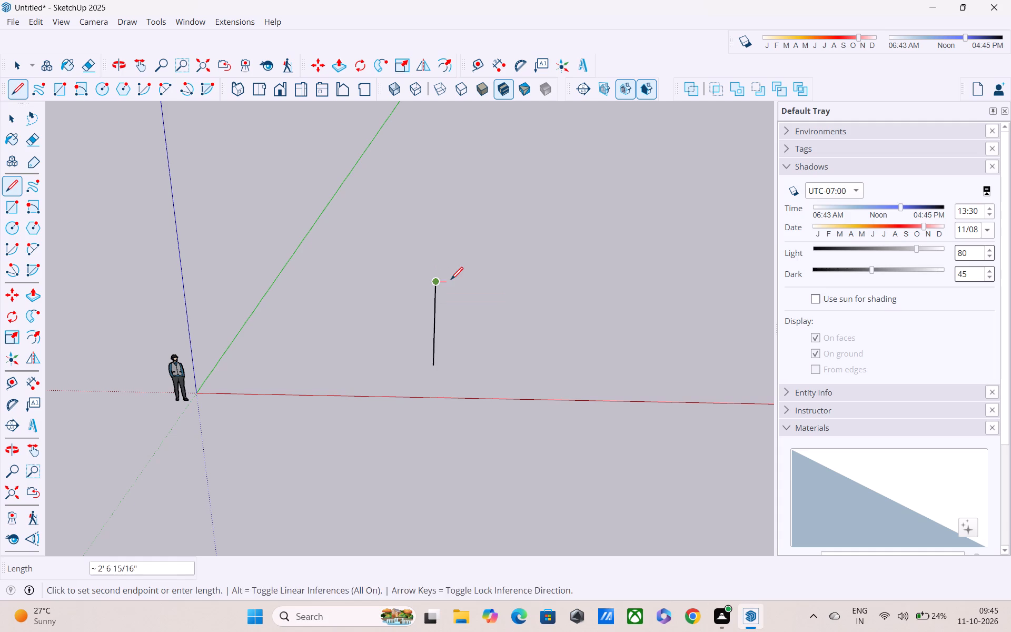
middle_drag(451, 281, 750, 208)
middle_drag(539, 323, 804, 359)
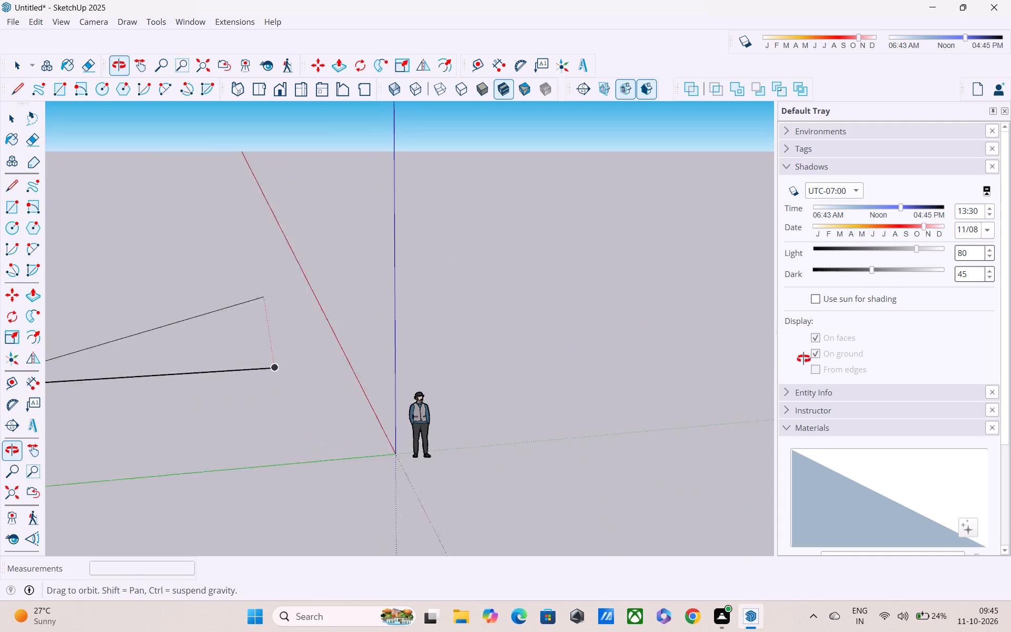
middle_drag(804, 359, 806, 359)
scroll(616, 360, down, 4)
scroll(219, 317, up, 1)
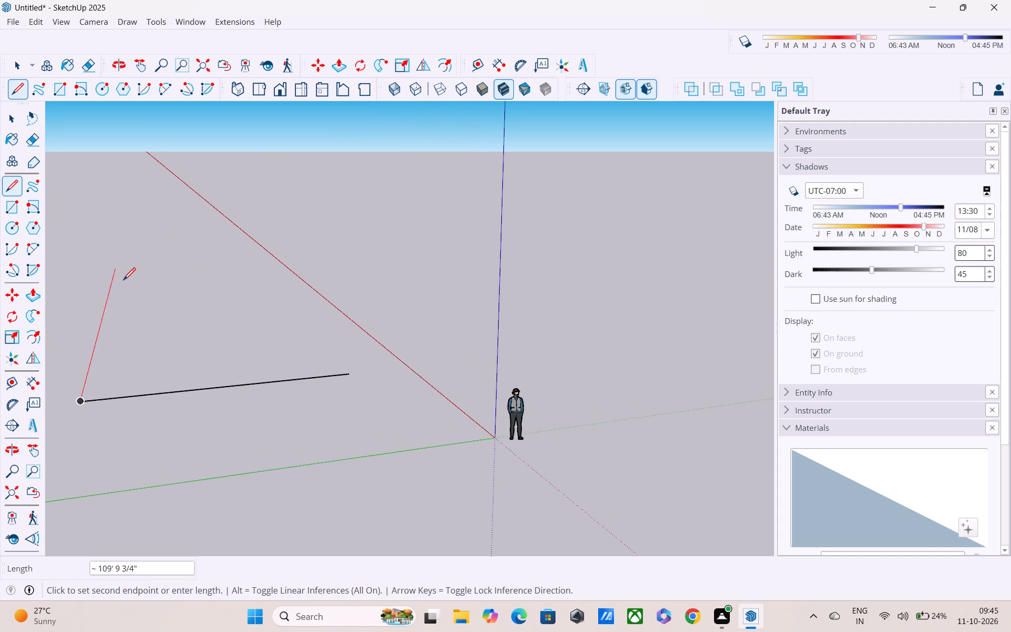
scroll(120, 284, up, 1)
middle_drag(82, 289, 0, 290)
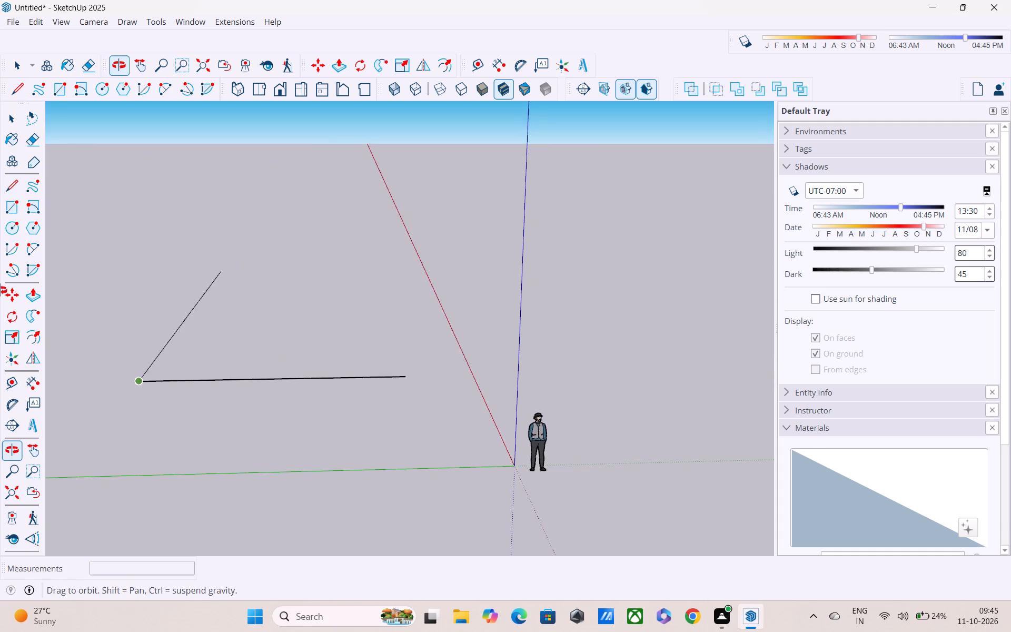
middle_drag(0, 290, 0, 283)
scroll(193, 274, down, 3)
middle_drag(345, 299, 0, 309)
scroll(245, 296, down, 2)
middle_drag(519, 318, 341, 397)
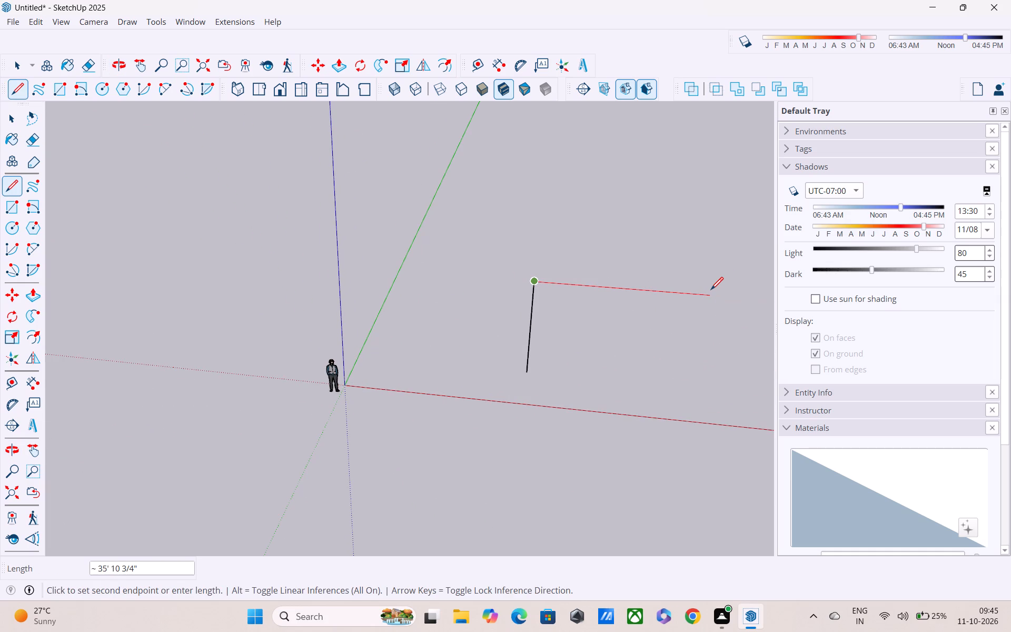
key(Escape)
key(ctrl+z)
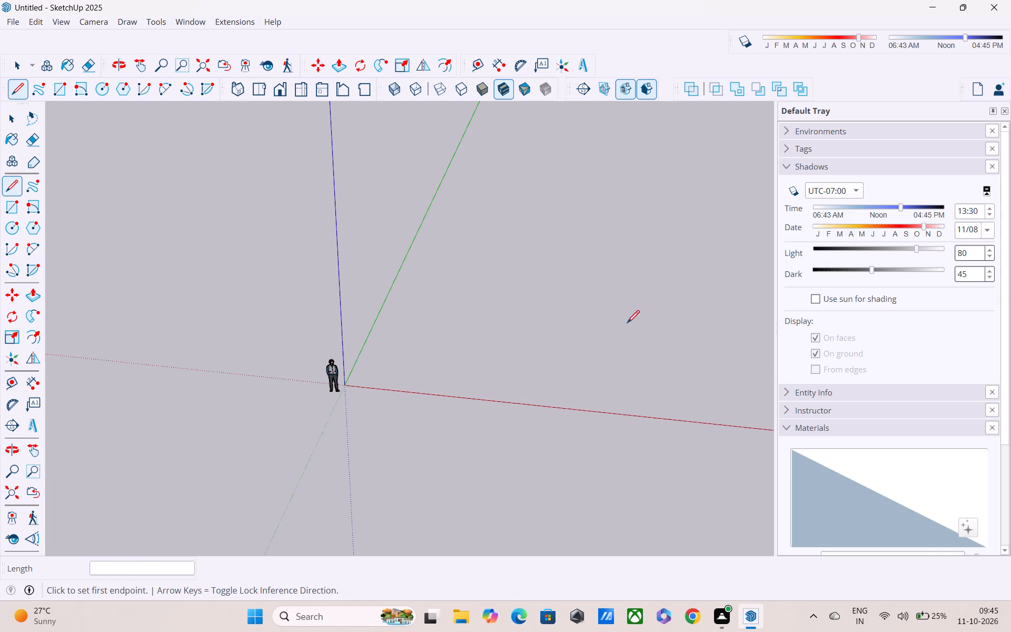
Draw two connected lines beyond the red axis: 50' parallel to the green axis, continued 30' parallel to the red axis.
click(538, 373)
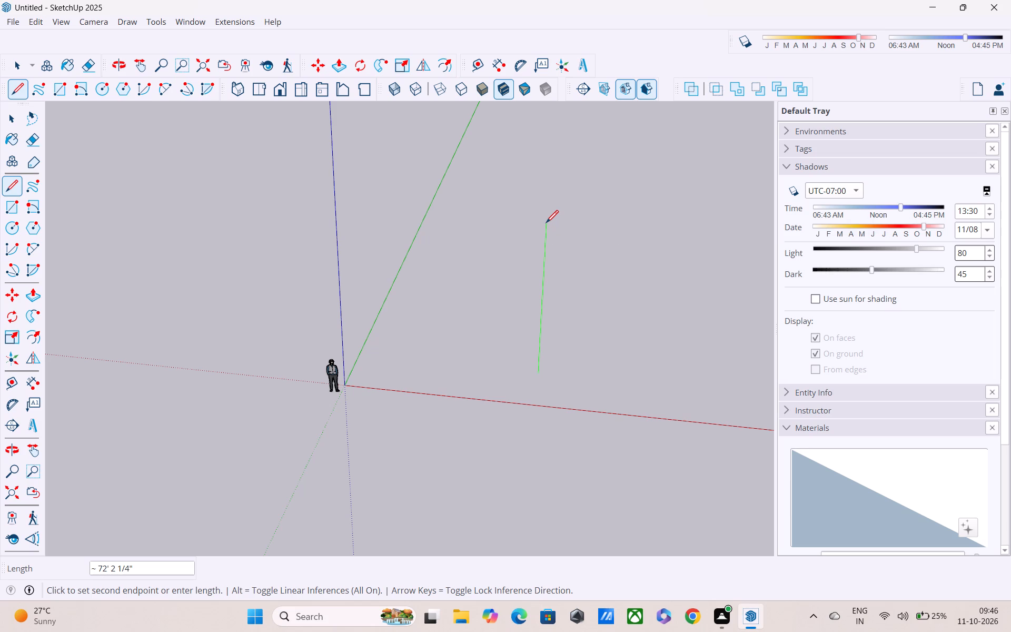
text(50')
key(Return)
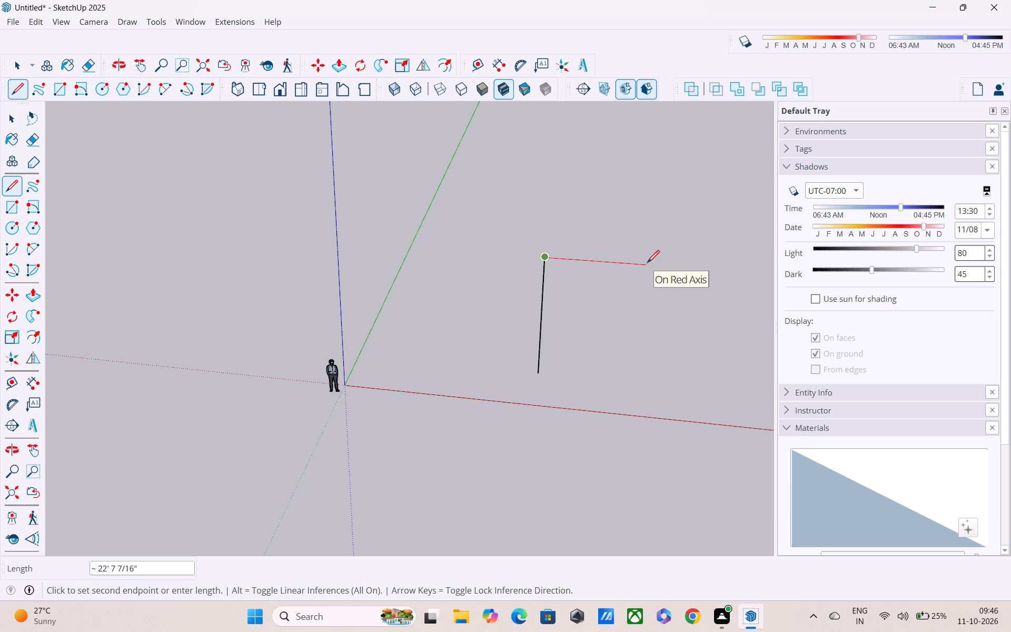
text(30')
key(Return)
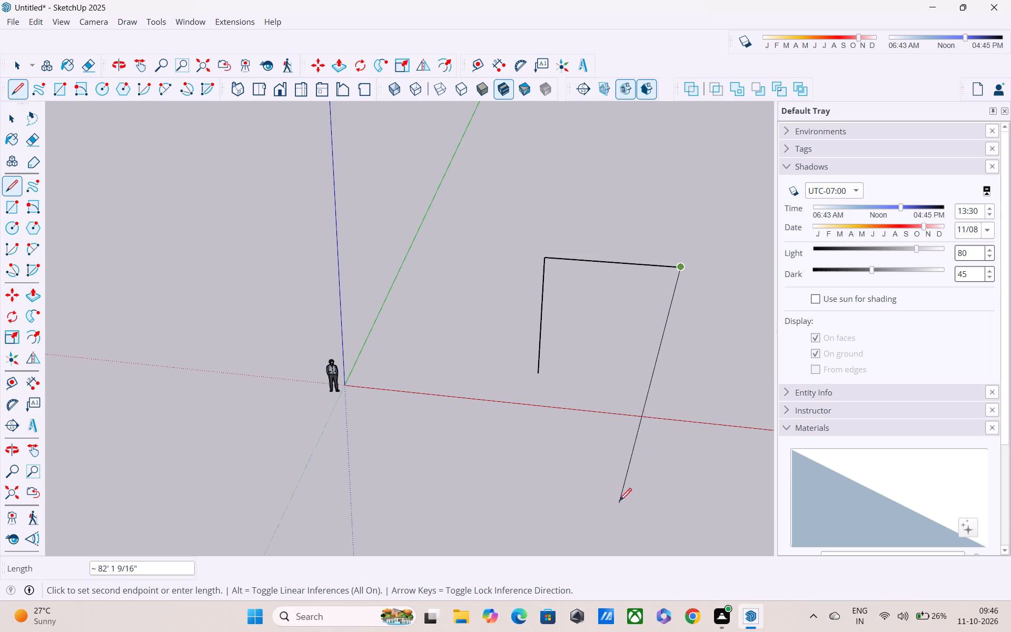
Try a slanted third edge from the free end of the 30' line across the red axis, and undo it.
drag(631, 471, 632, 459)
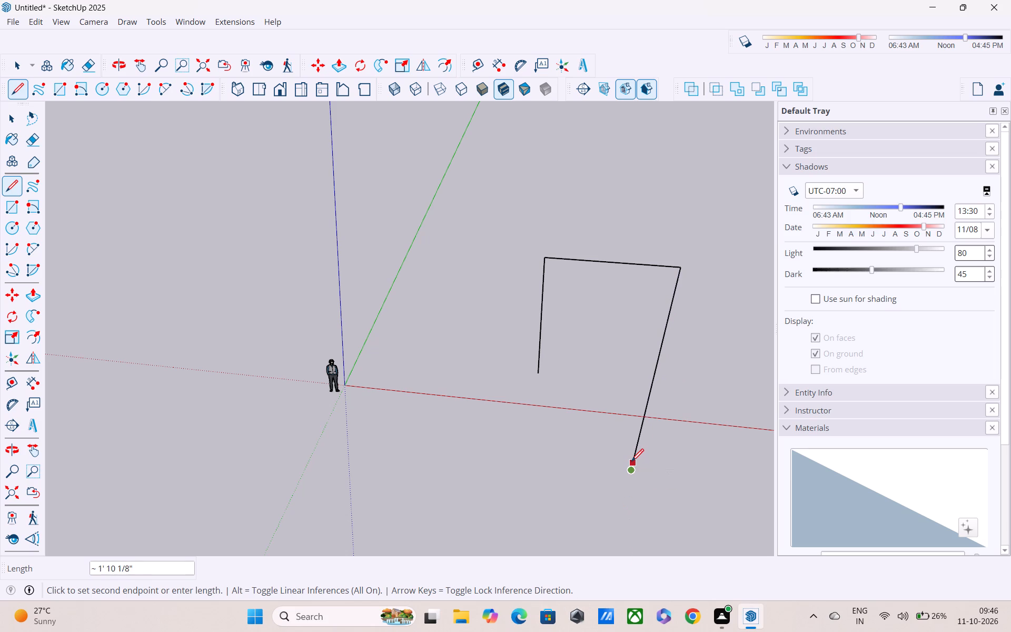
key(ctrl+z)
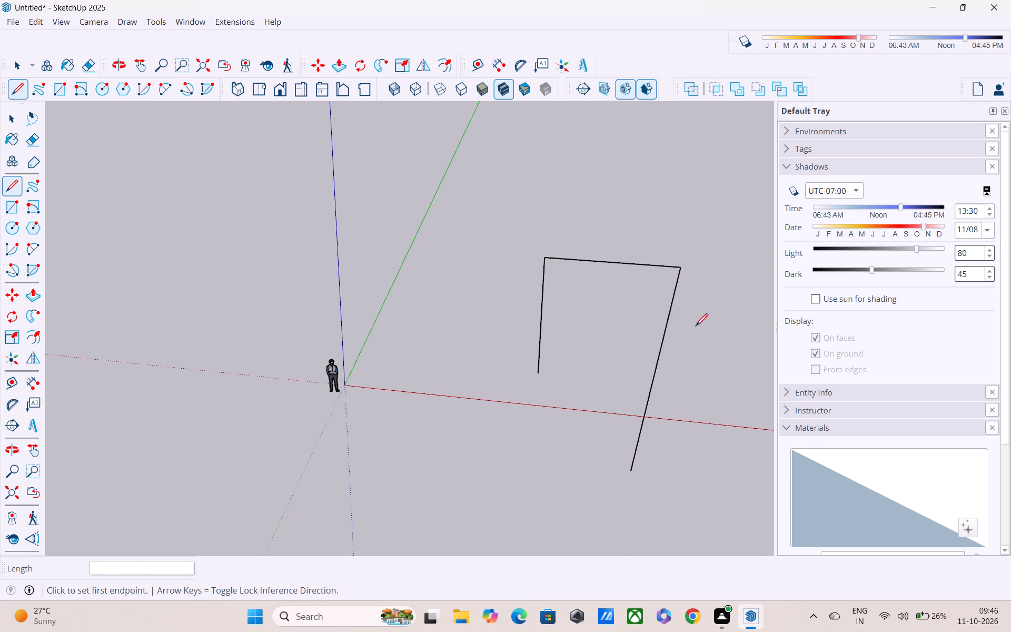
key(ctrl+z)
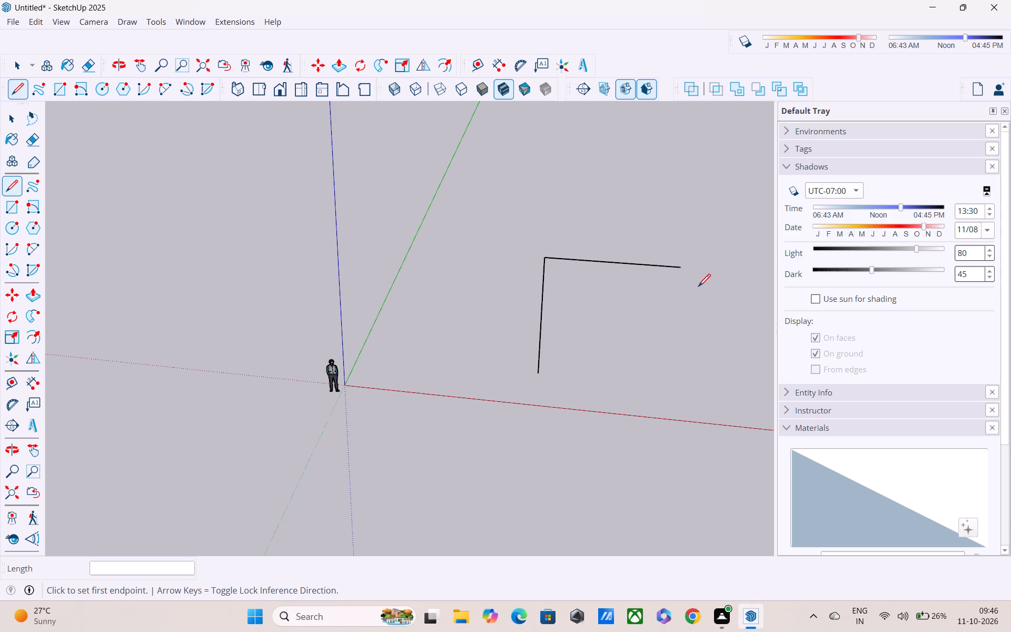
Draw the third edge 50' parallel to the green axis from the 30' line's free end, and close the rectangle at the first line's start.
click(682, 269)
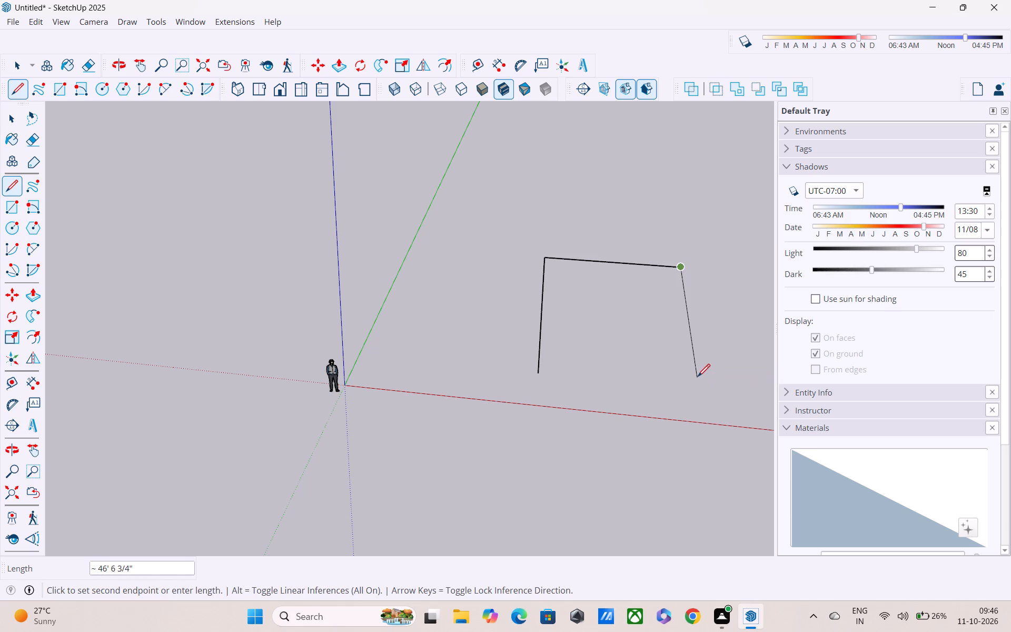
middle_drag(696, 369, 699, 283)
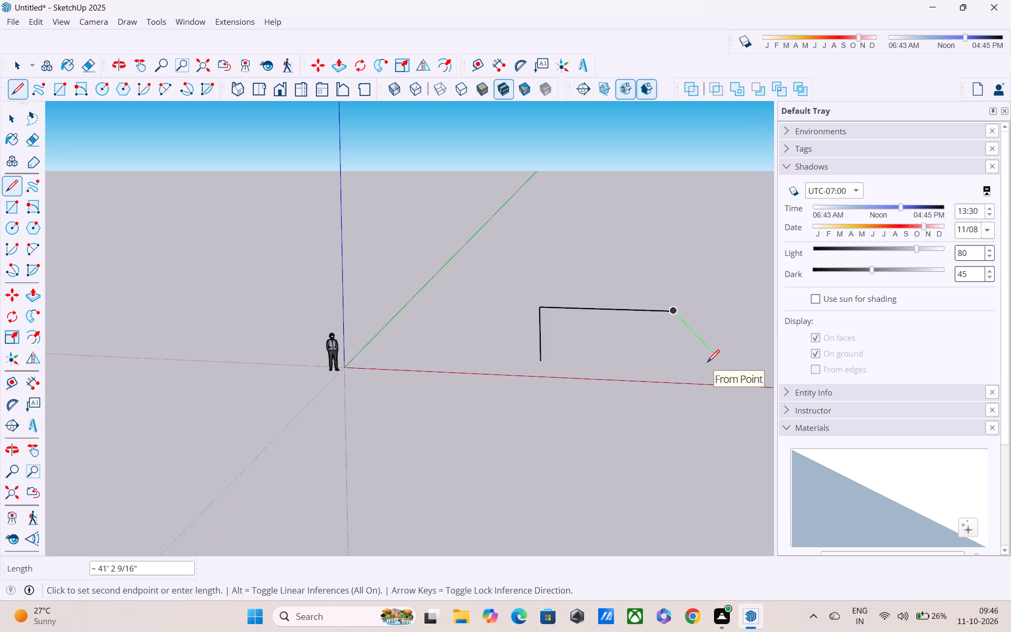
middle_drag(707, 364, 686, 389)
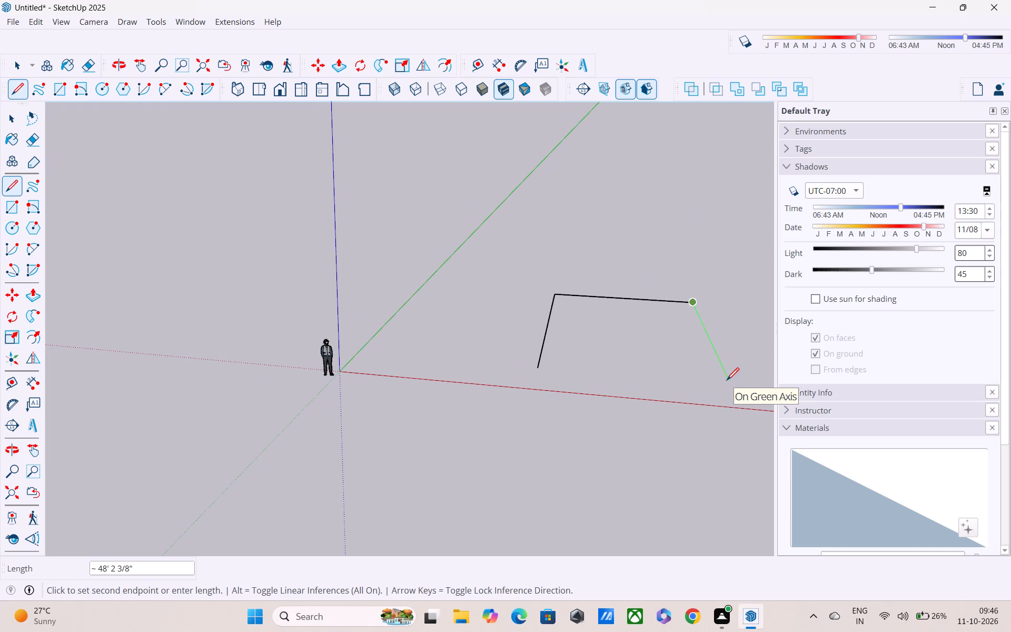
text(50')
key(Return)
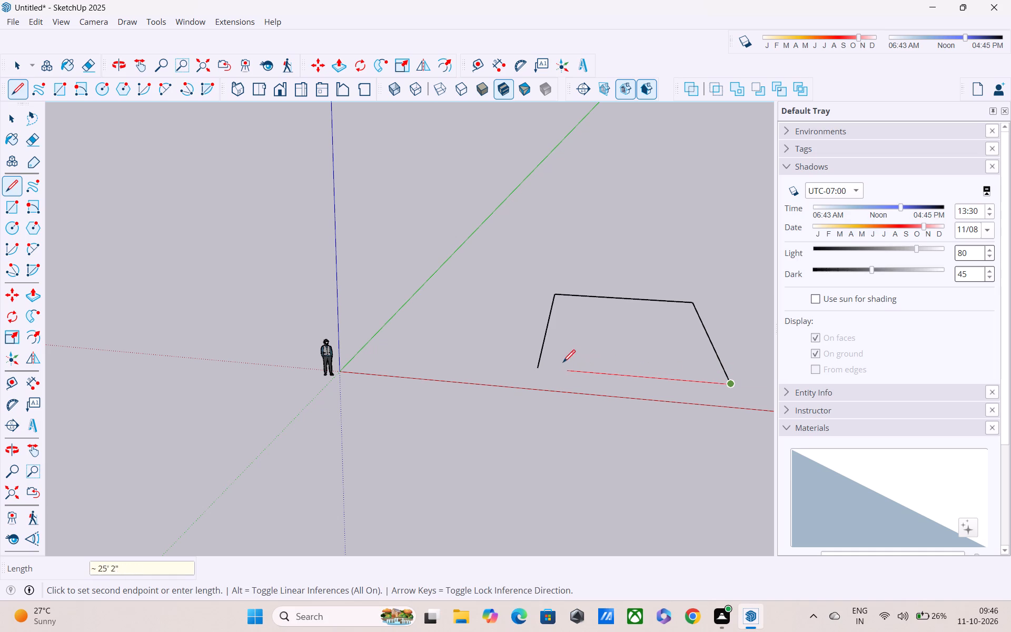
click(538, 367)
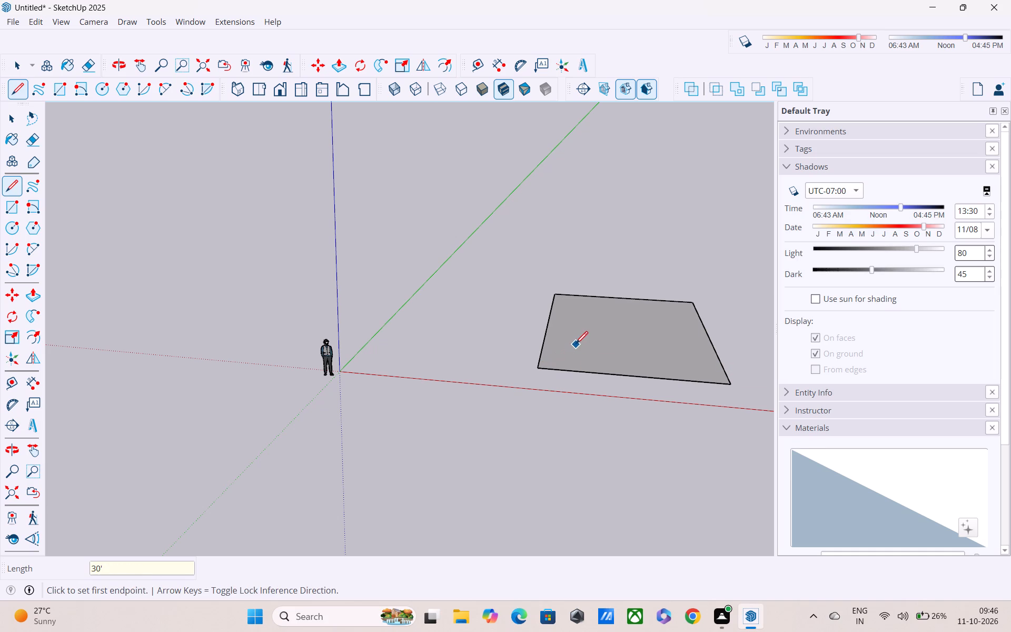
key(Escape)
Examine the closed rectangular face from several angles and distances.
middle_drag(616, 298, 589, 393)
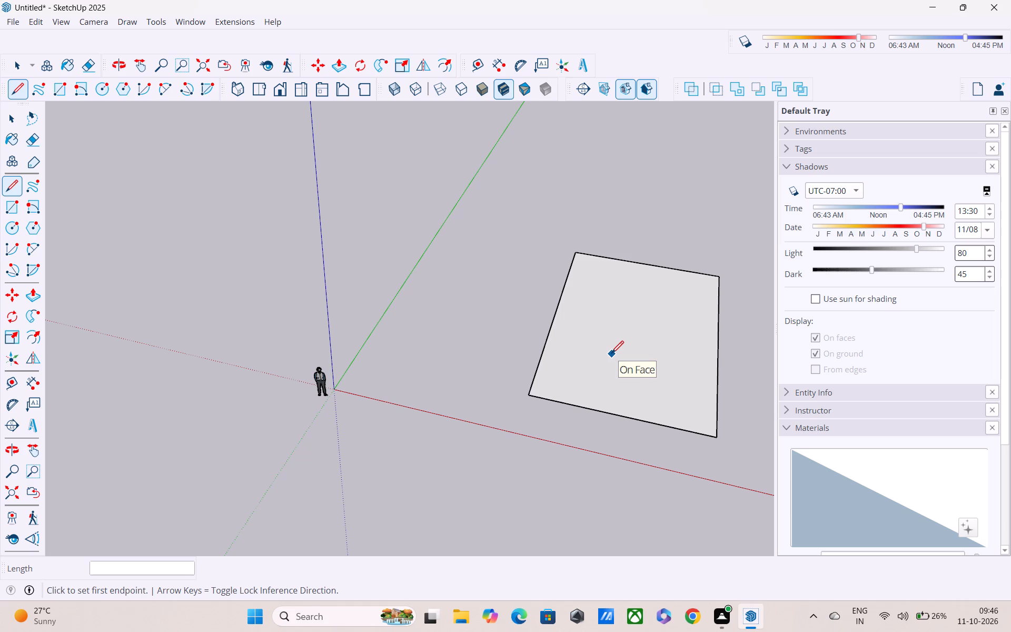
scroll(611, 354, down, 1)
middle_drag(611, 369, 586, 416)
key(Escape)
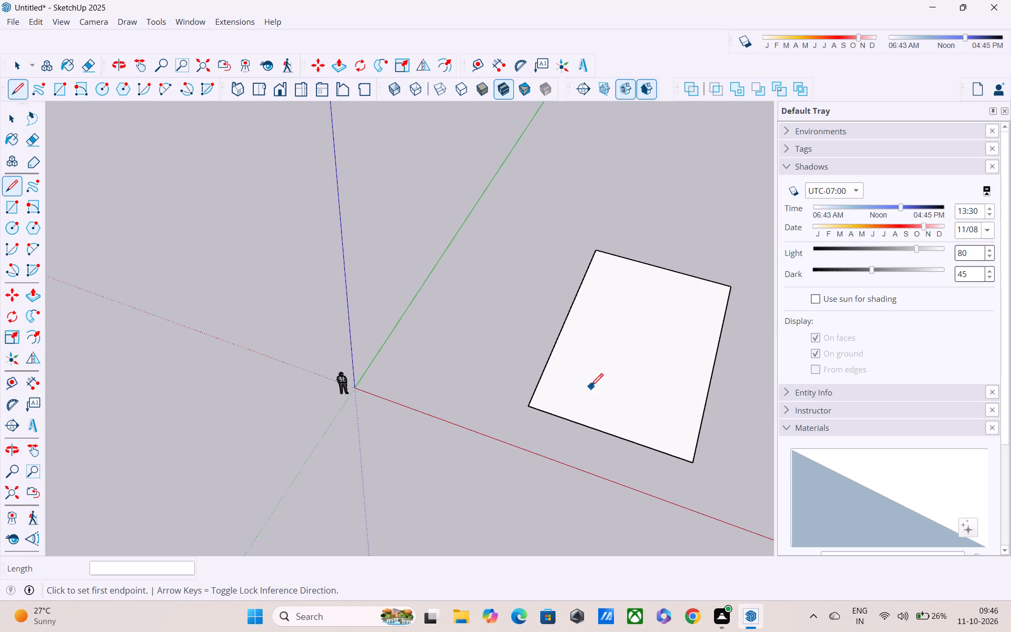
middle_drag(636, 364, 606, 388)
key(Escape)
key(Escape)
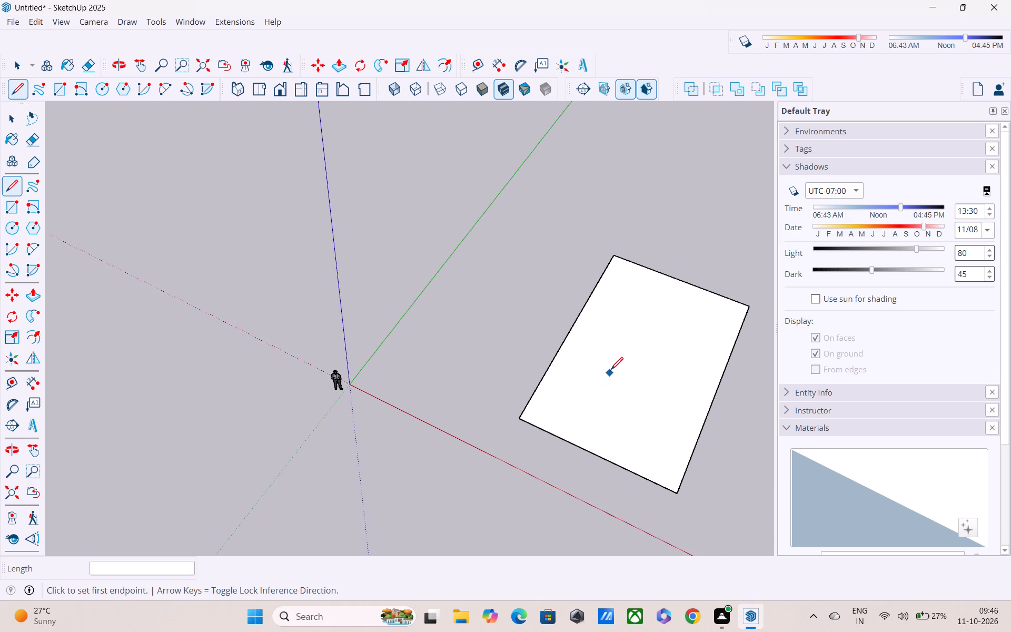
key(Escape)
key(Escape)
key(Escape)
key(Escape)
key(space)
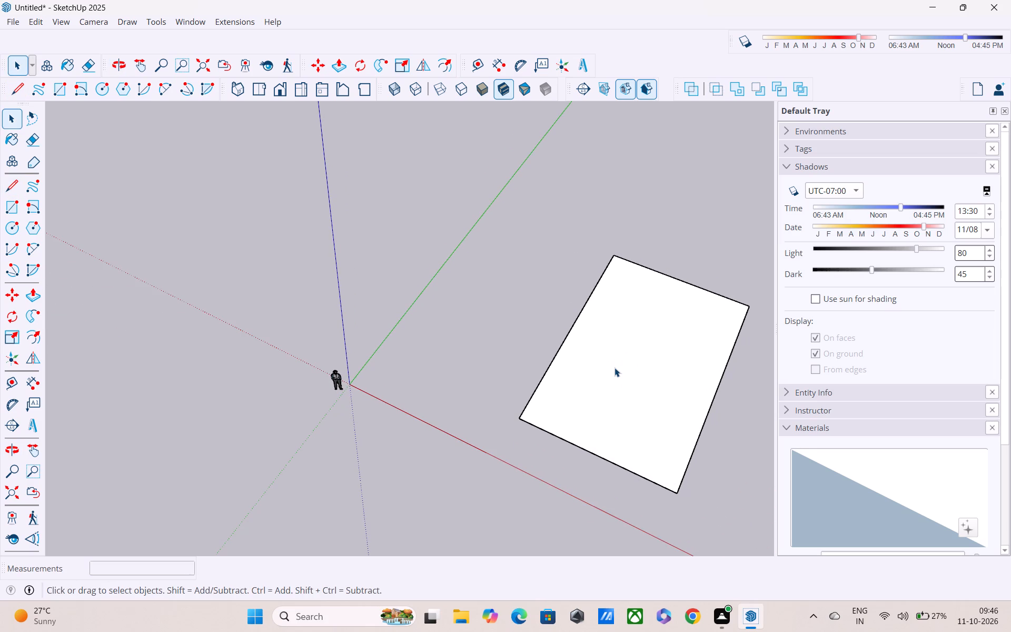
key(Escape)
key(Escape)
key(Escape)
middle_drag(624, 355, 572, 329)
scroll(584, 331, down, 2)
key(Escape)
key(Escape)
key(Escape)
key(Escape)
key(Escape)
key(Escape)
middle_drag(553, 307, 530, 290)
scroll(602, 381, down, 1)
middle_drag(606, 382, 682, 411)
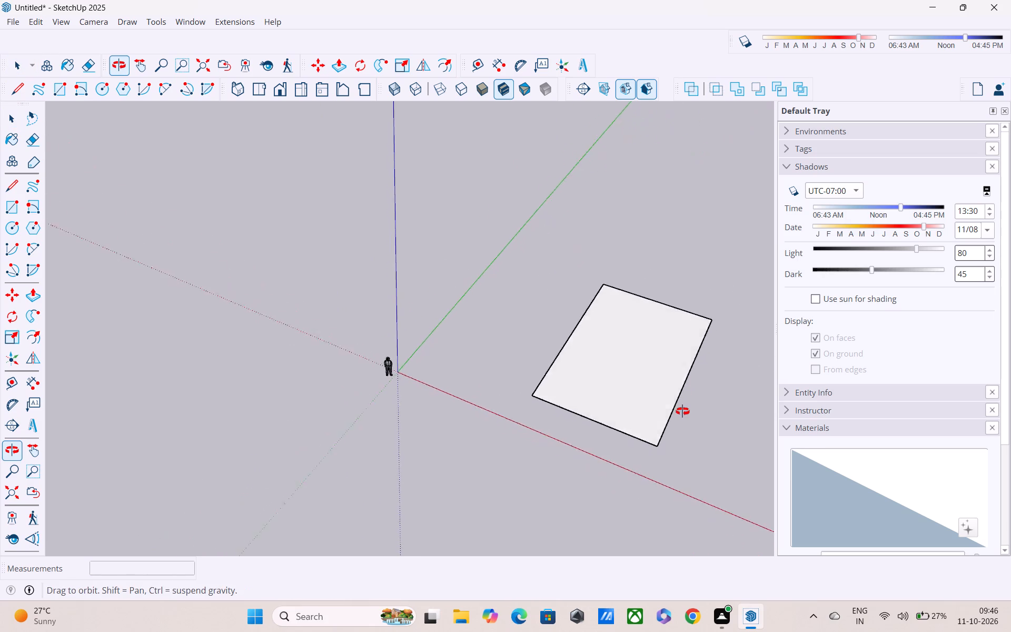
middle_drag(682, 411, 699, 442)
middle_drag(661, 364, 672, 441)
scroll(636, 311, up, 2)
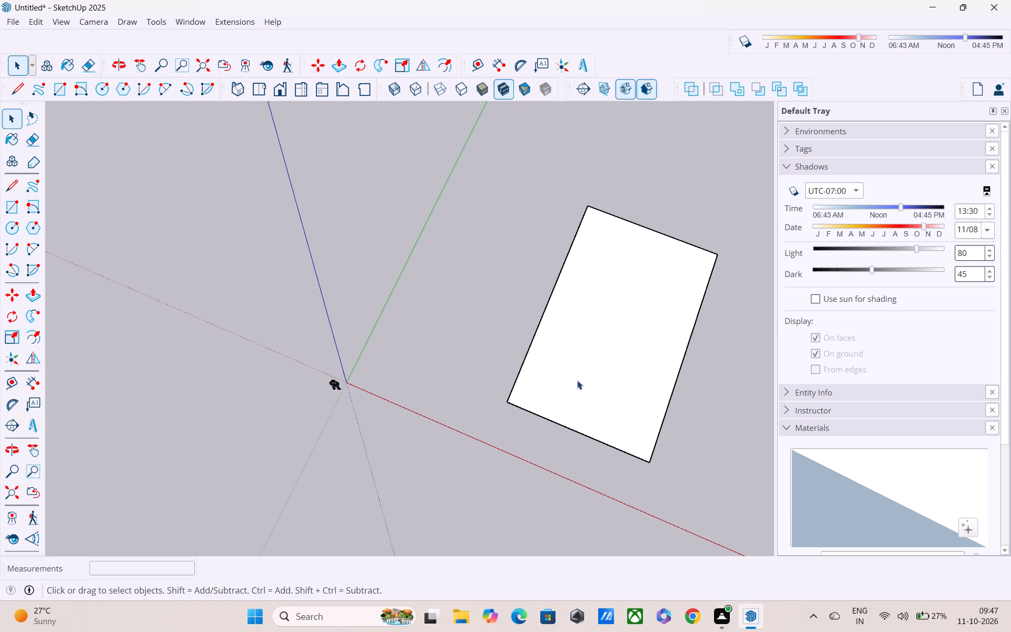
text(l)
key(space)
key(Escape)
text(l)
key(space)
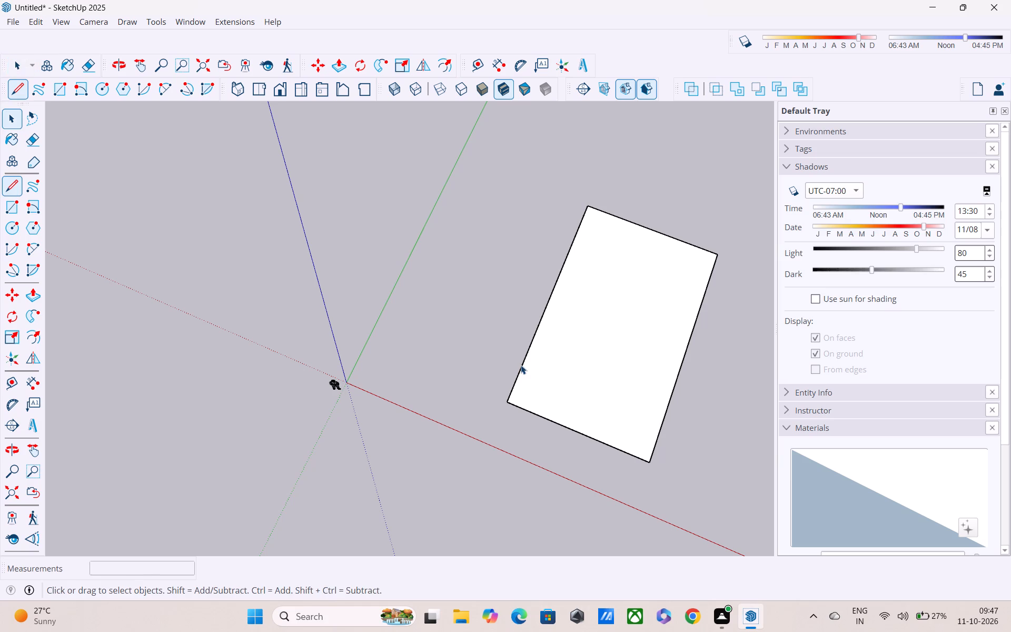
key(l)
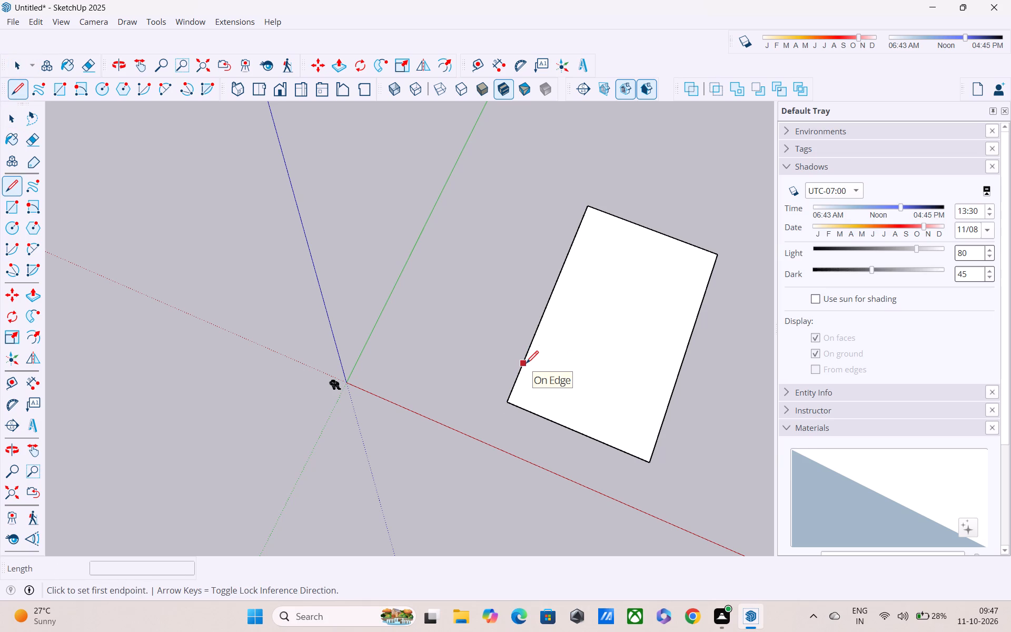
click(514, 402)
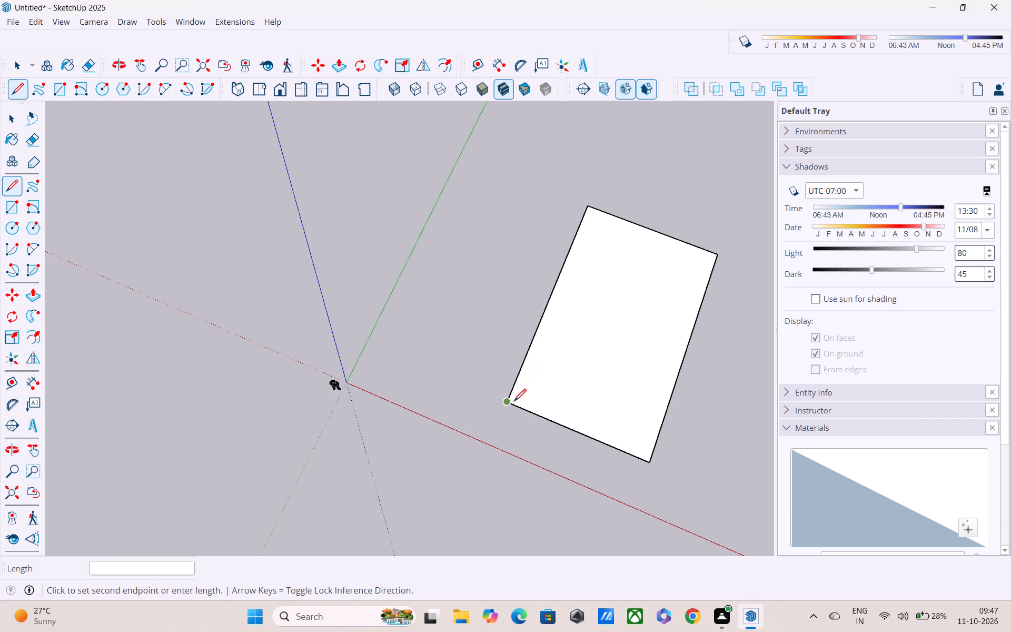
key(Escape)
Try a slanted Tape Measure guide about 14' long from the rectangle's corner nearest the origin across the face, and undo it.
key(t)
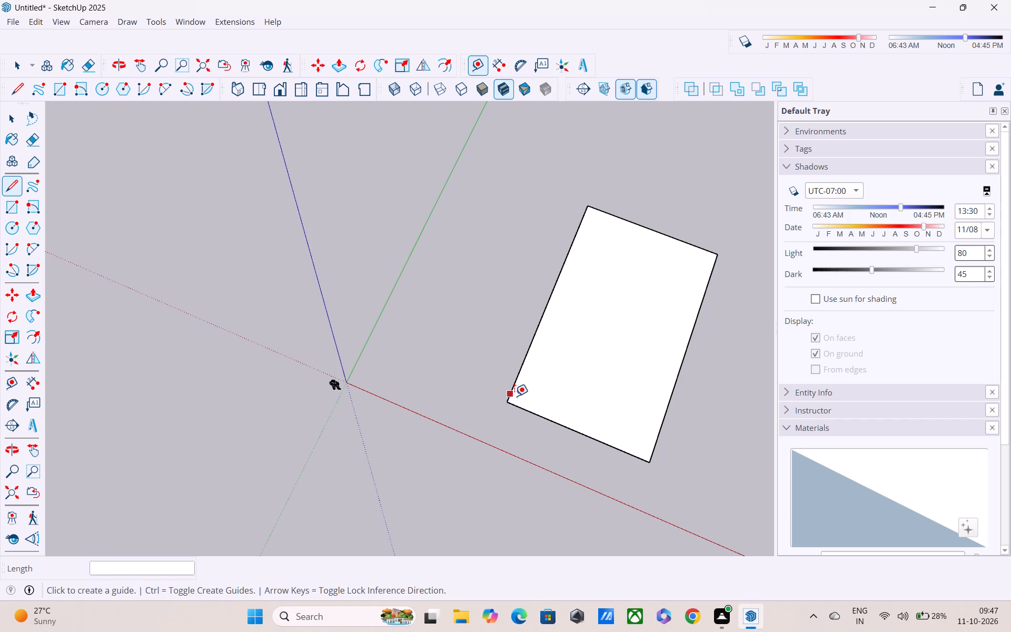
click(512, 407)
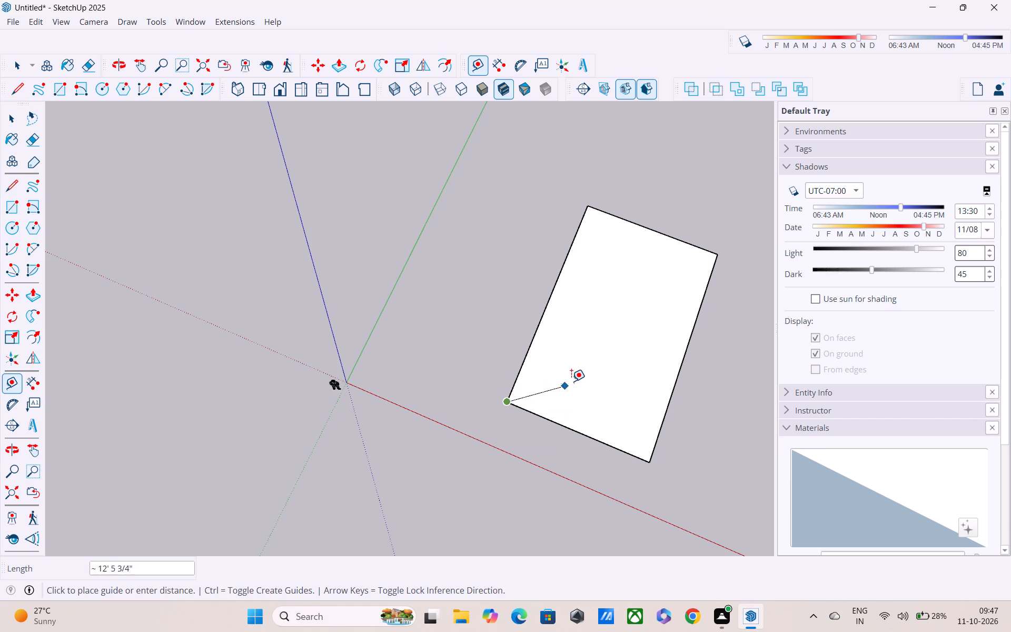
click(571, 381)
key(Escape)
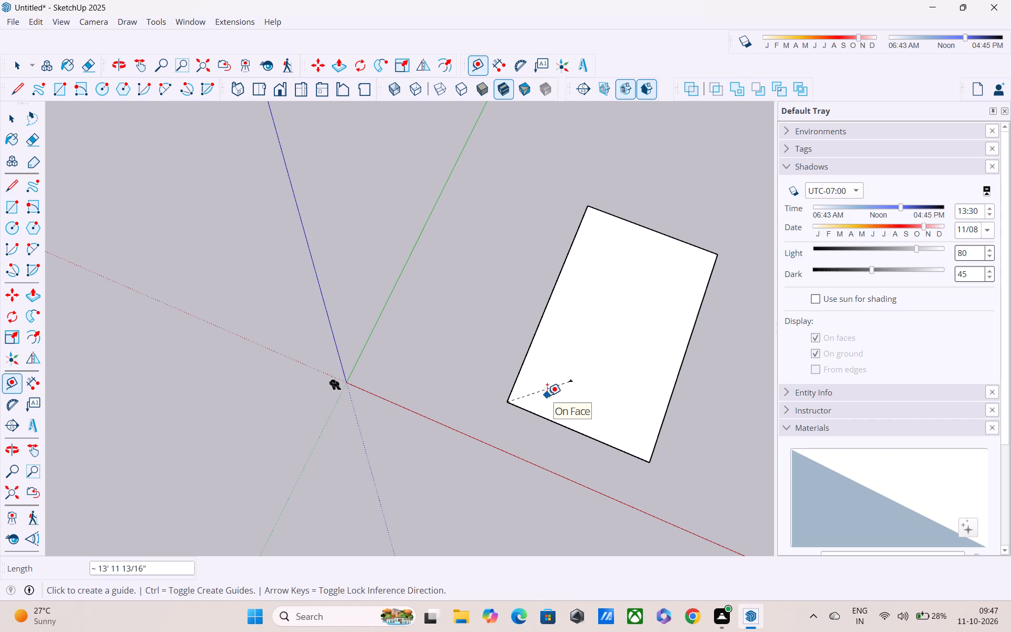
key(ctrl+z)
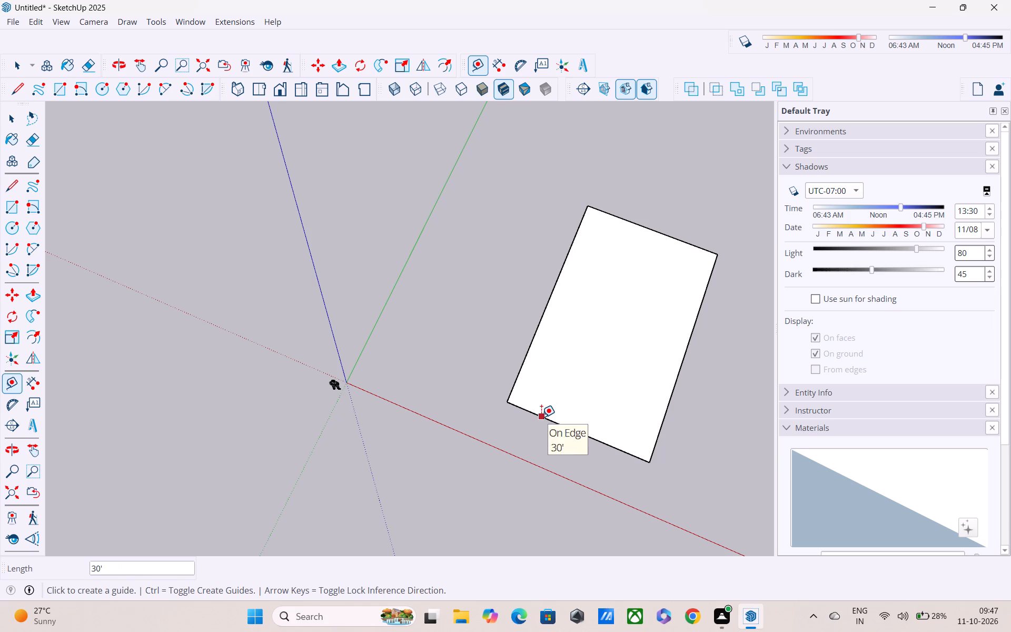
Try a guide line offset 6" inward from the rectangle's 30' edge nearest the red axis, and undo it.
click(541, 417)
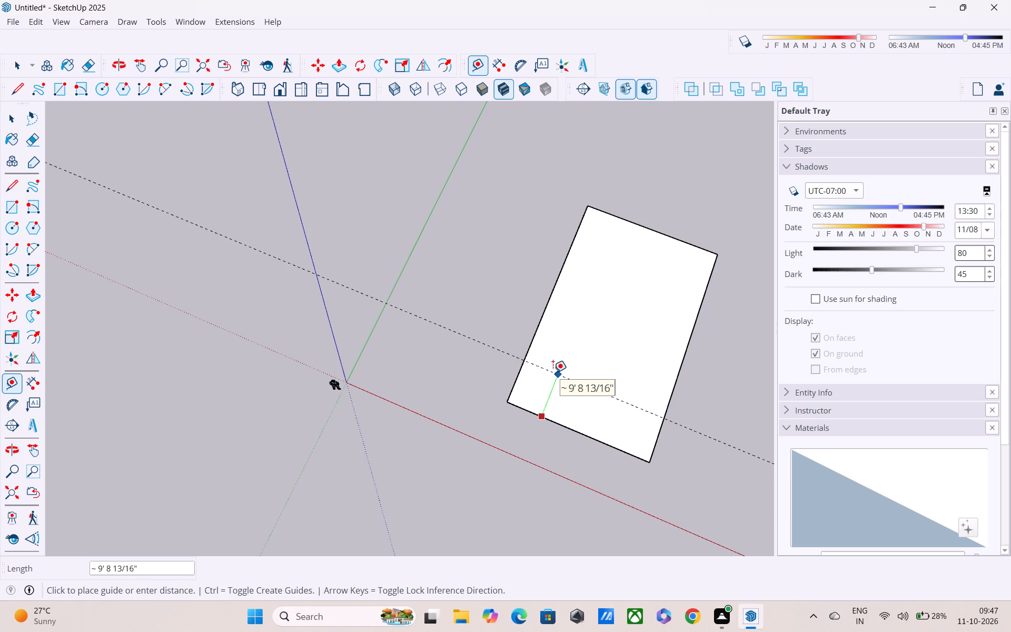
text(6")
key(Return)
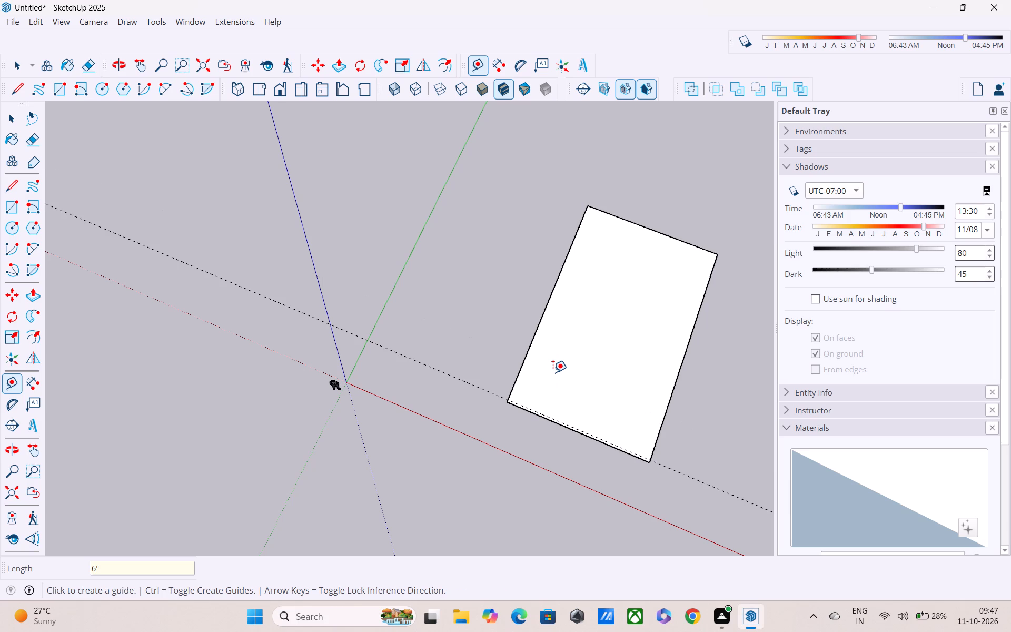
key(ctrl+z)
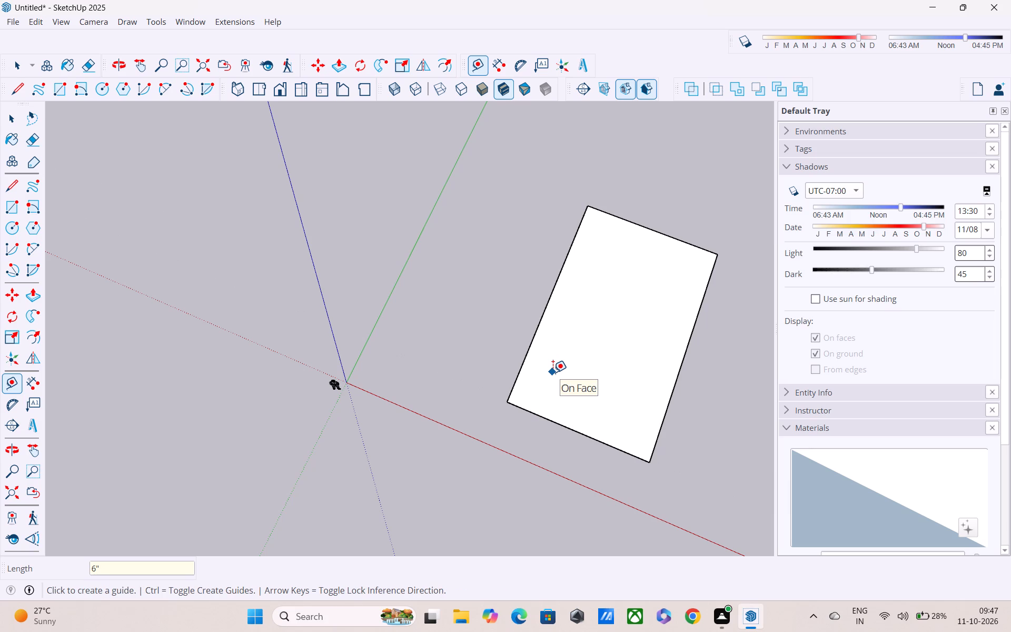
Place a guide line 6' inward from the rectangle's 30' edge nearest the red axis.
click(577, 433)
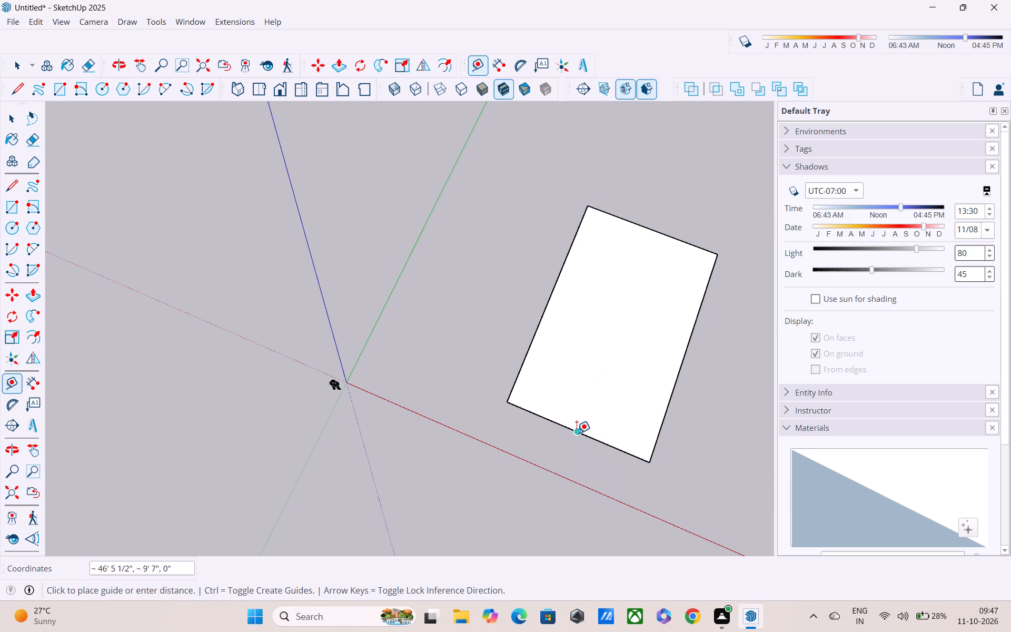
text(6')
key(Return)
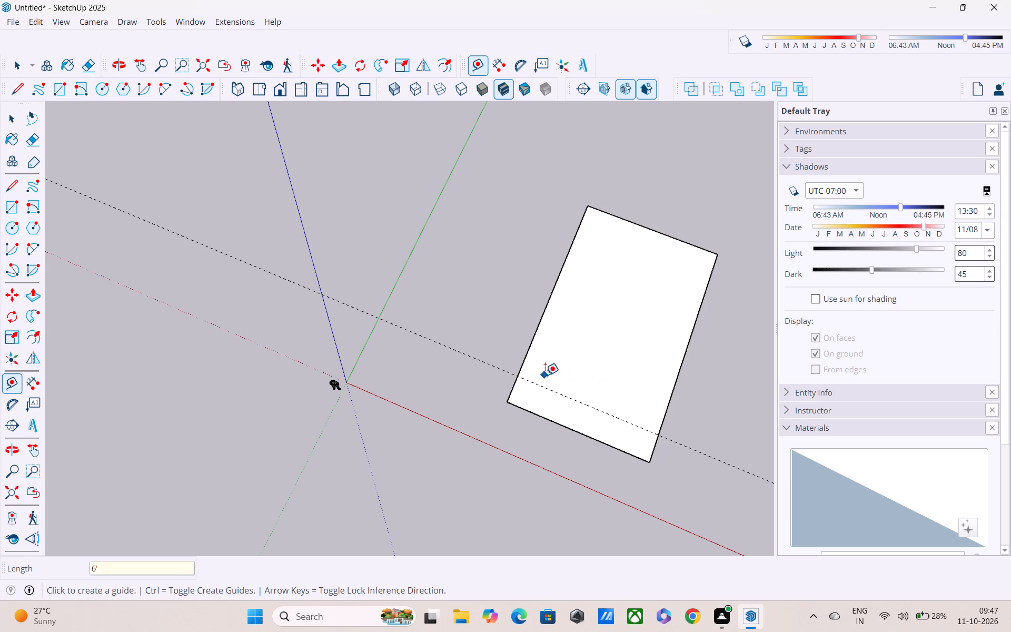
Place a guide line 9" inward from the rectangle's 50' edge nearest the green axis.
scroll(544, 375, up, 1)
middle_drag(548, 375, 682, 368)
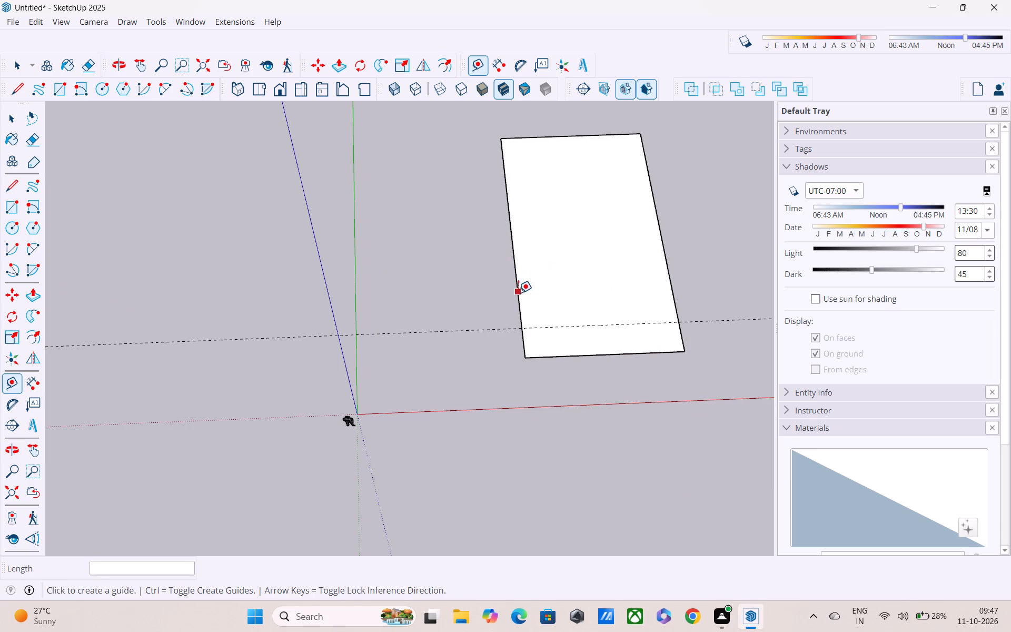
click(518, 291)
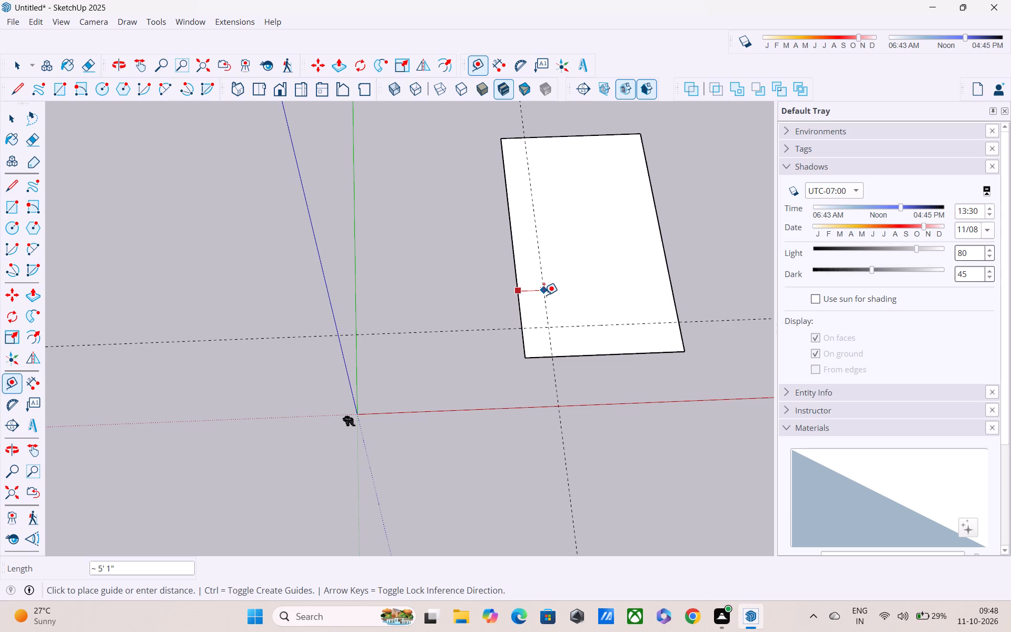
text(9")
key(Return)
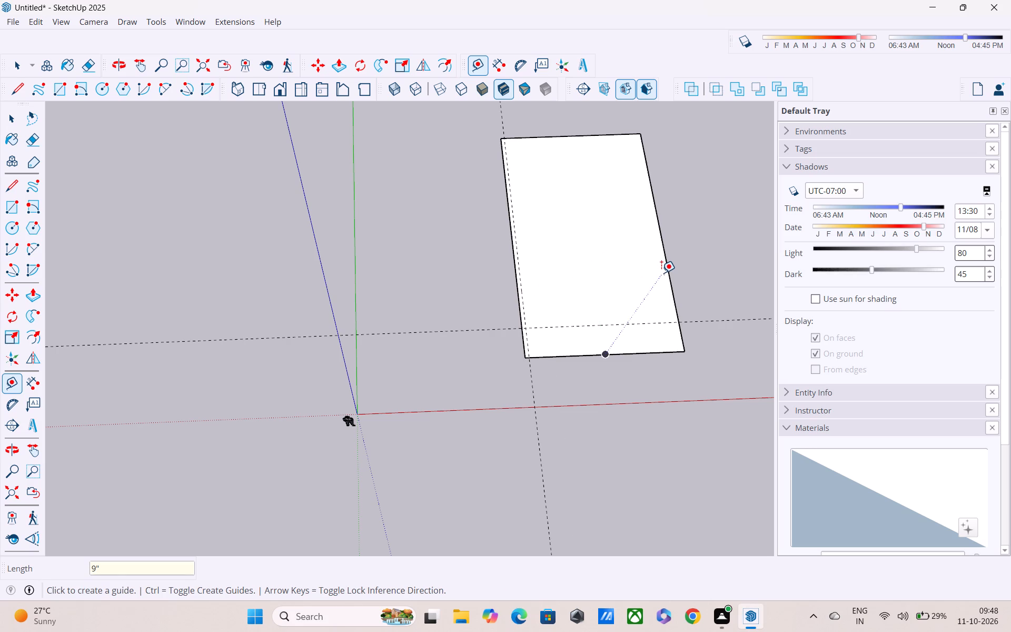
key(Escape)
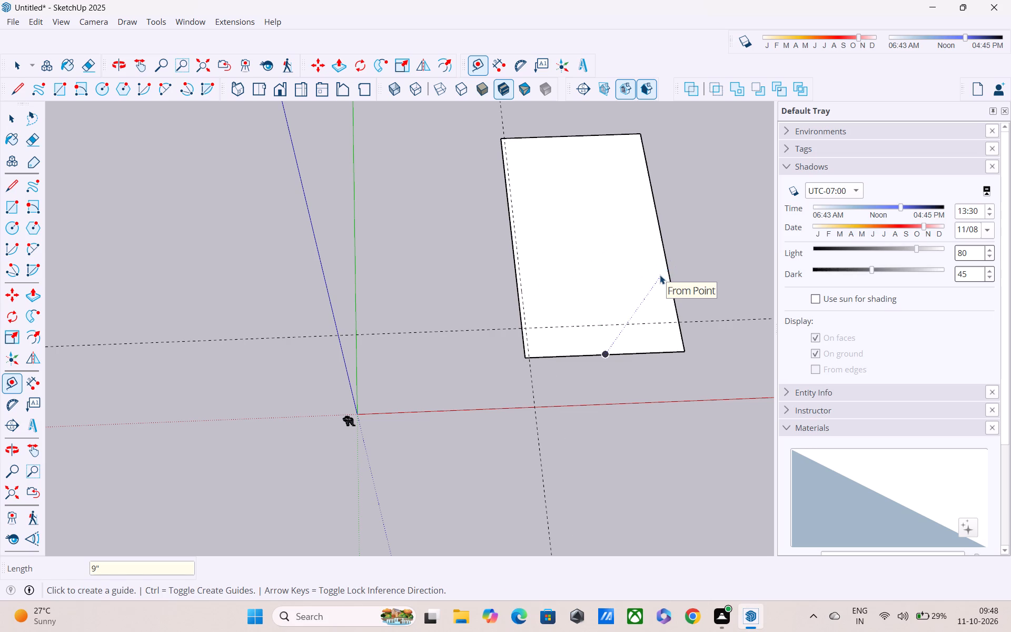
key(space)
key(Escape)
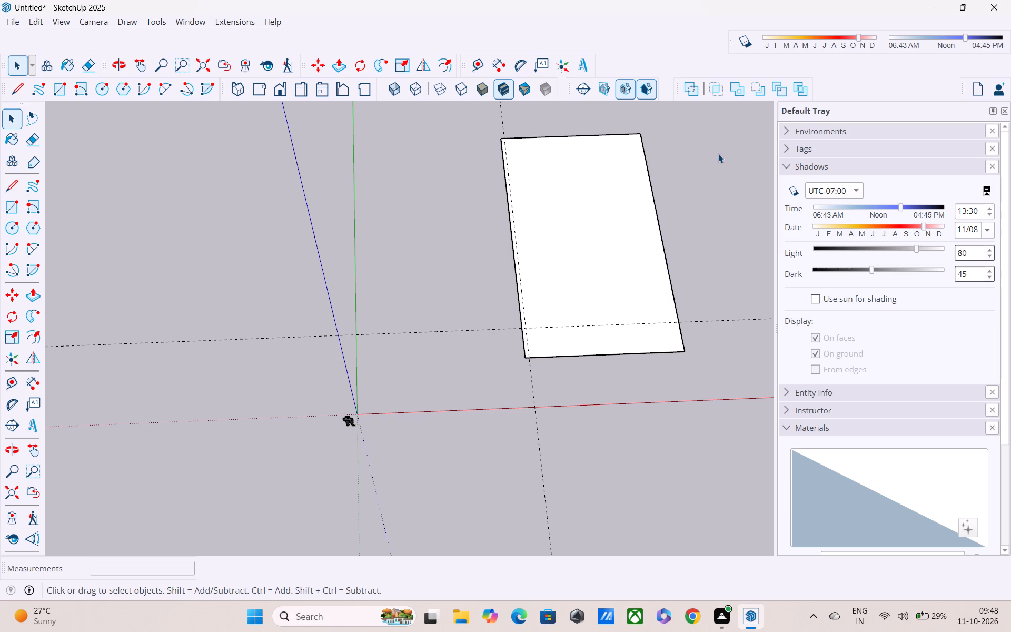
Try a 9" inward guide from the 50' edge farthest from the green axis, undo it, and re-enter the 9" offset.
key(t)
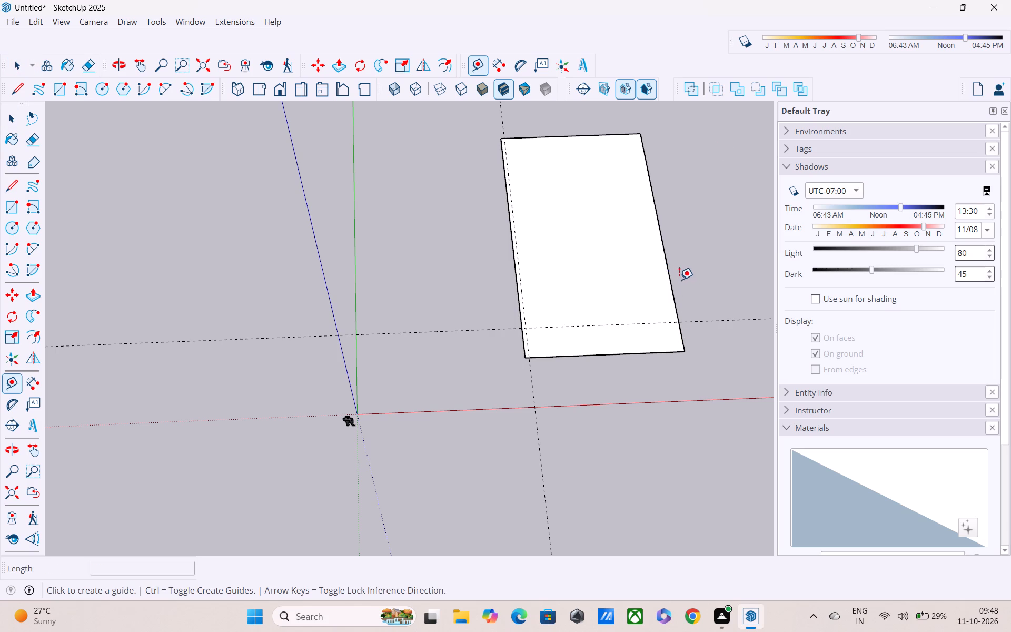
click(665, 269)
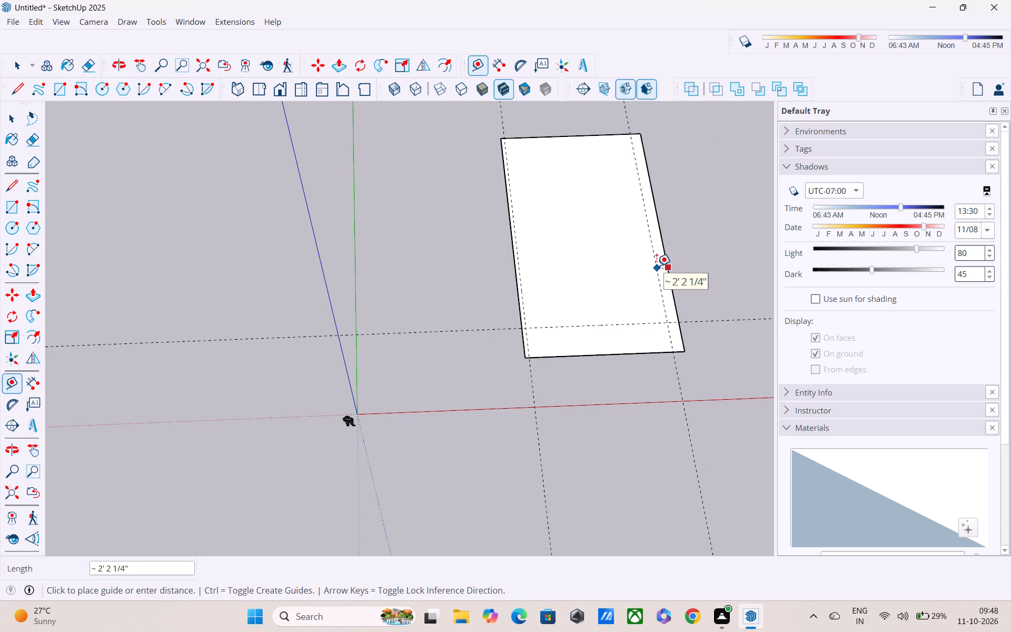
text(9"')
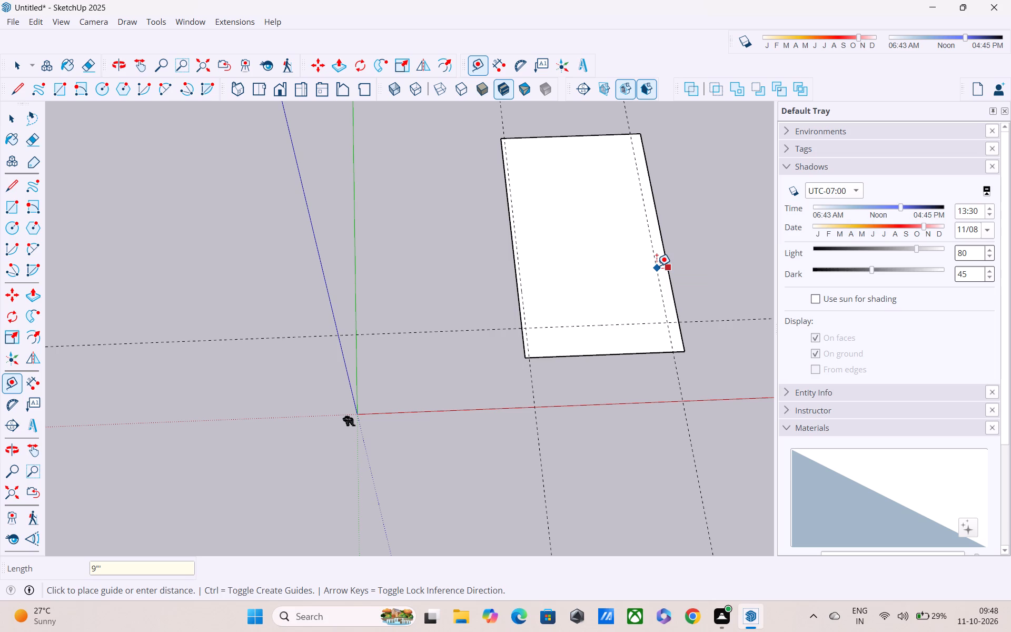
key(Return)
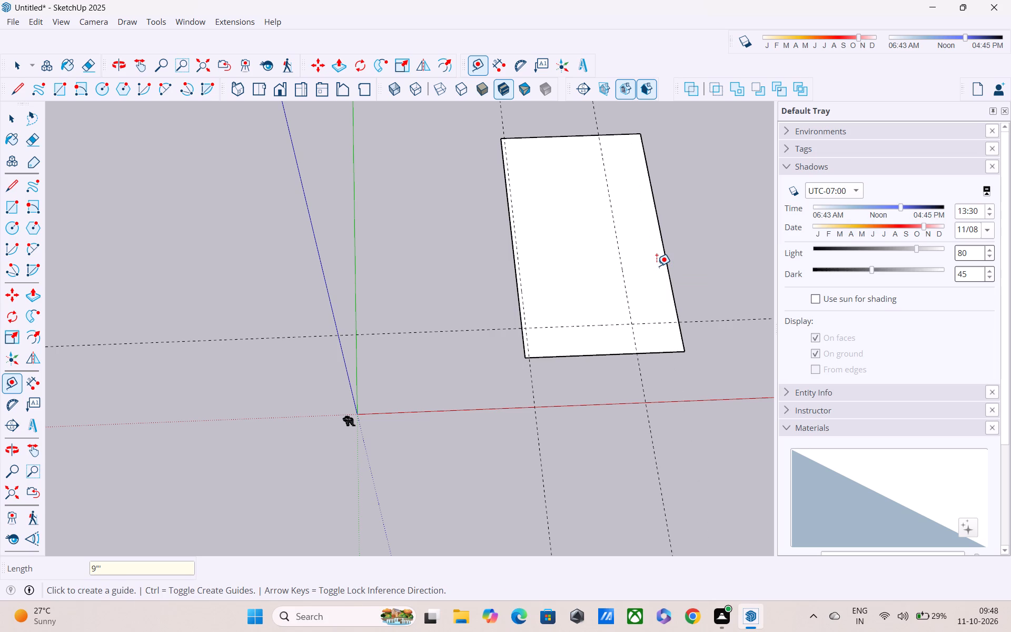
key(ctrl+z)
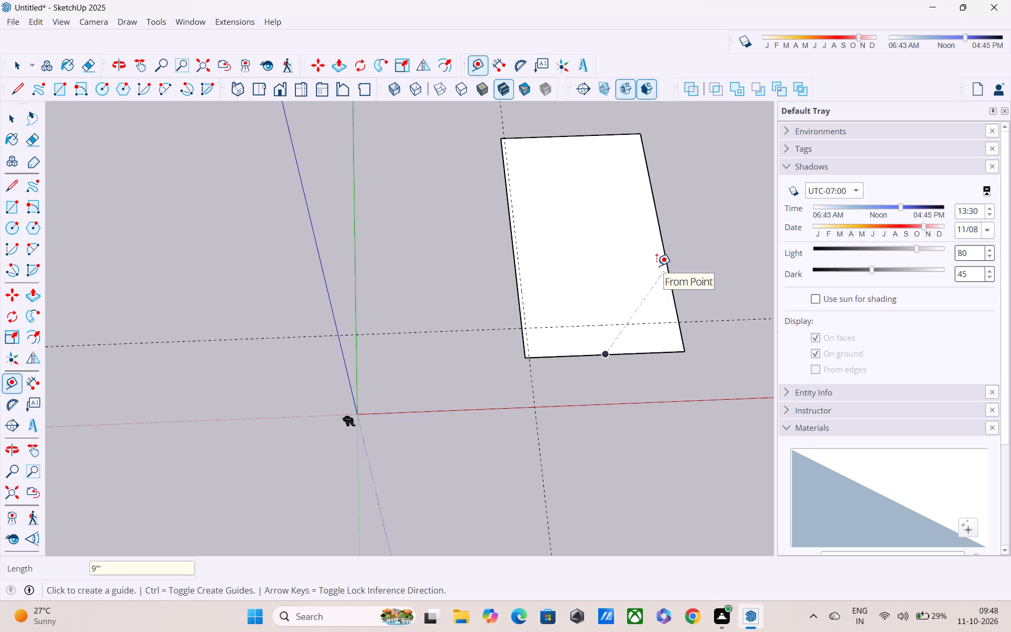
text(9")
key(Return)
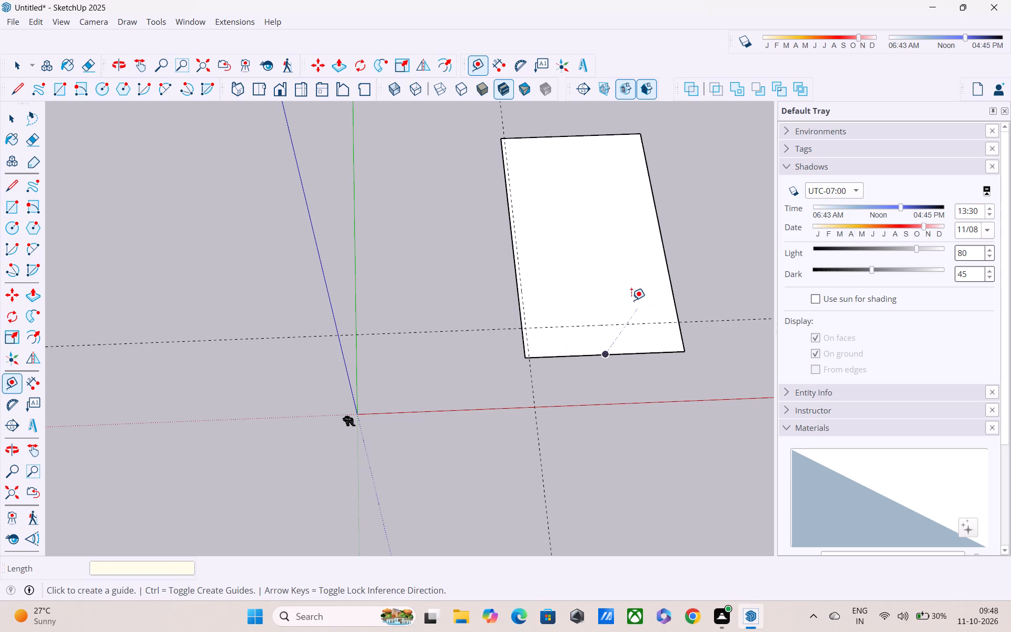
Place a guide line 9" inward from the rectangle's 50' edge farthest from the green axis.
key(Escape)
key(Escape)
key(Escape)
key(Escape)
key(Escape)
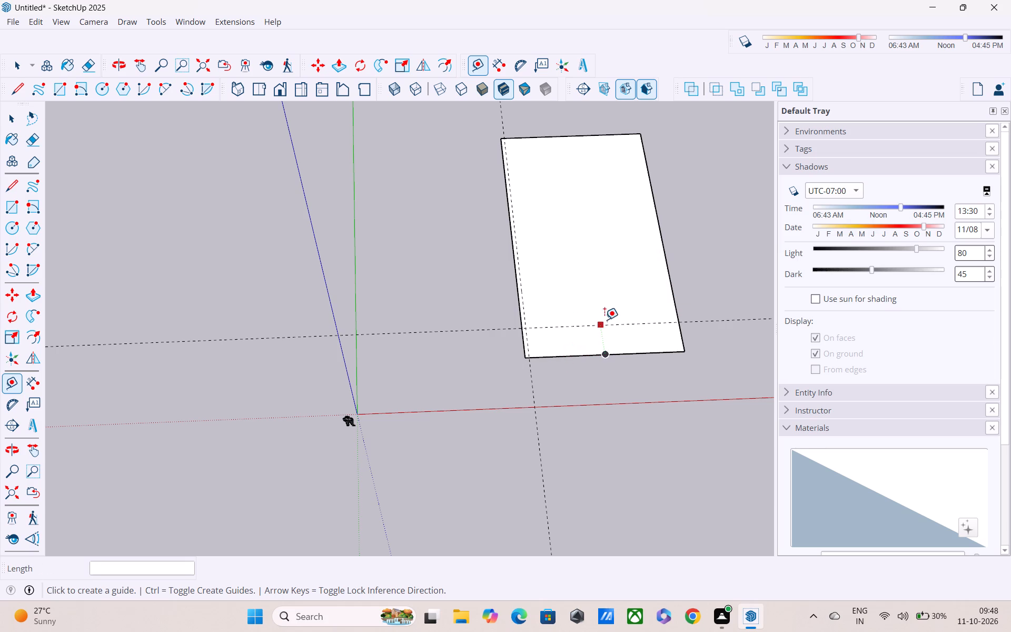
key(Escape)
key(Escape)
key(Escape)
key(Escape)
key(Escape)
key(Escape)
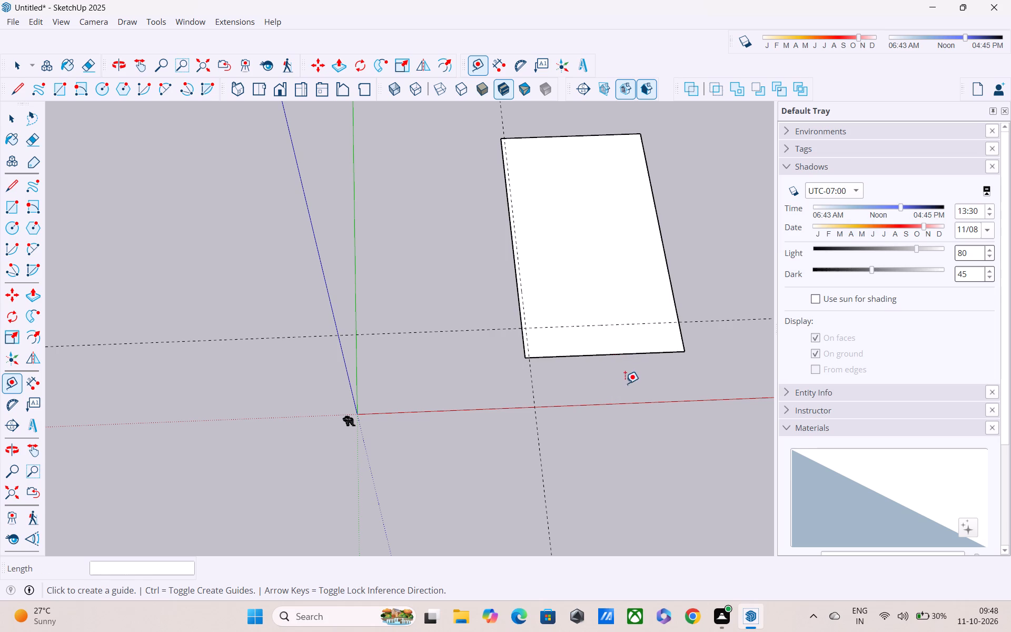
click(670, 265)
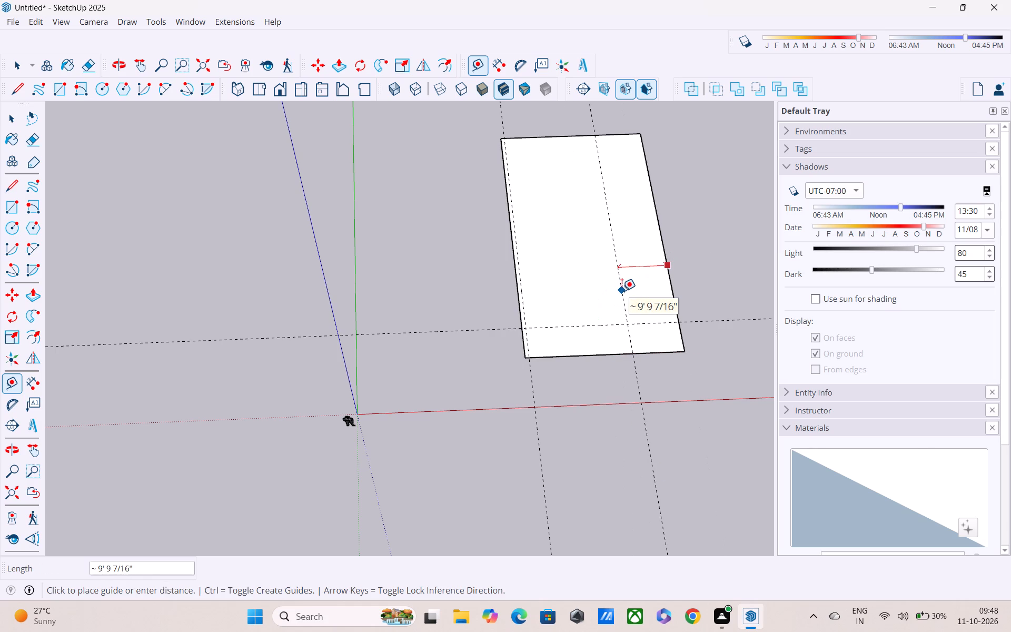
text(9")
key(Return)
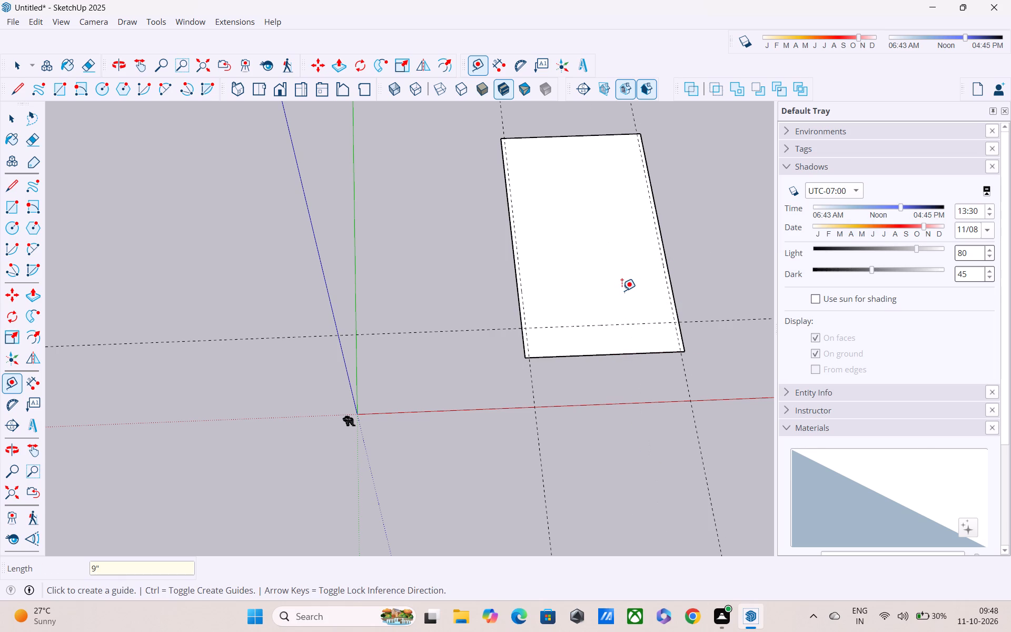
Place a parallel guide line 9" beyond the 6' guide, on the side farther from the red axis.
middle_drag(612, 215, 611, 339)
scroll(607, 291, down, 2)
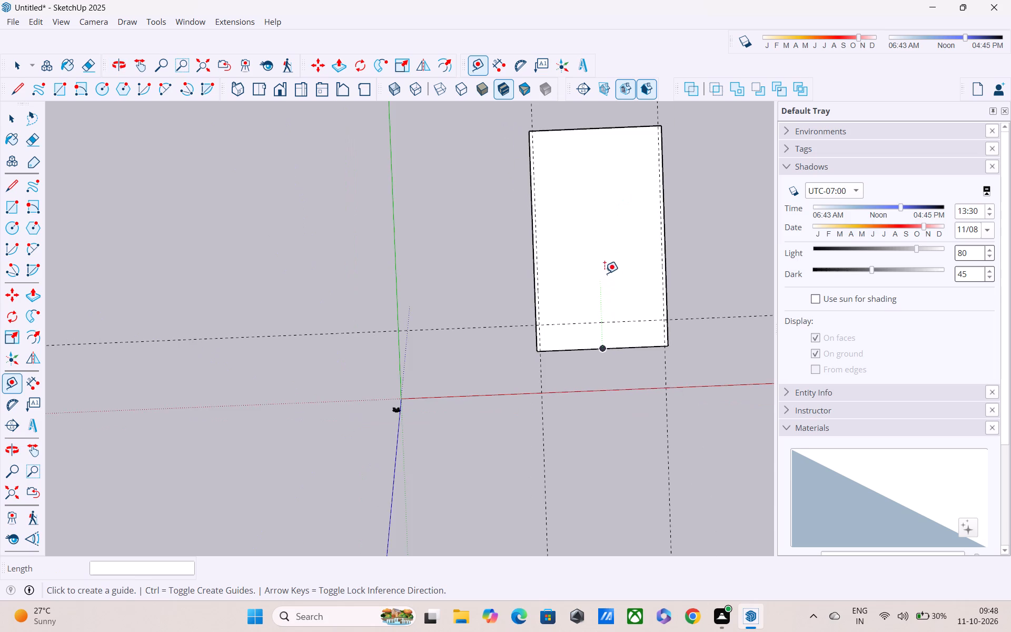
middle_drag(602, 260, 600, 150)
middle_drag(576, 283, 569, 220)
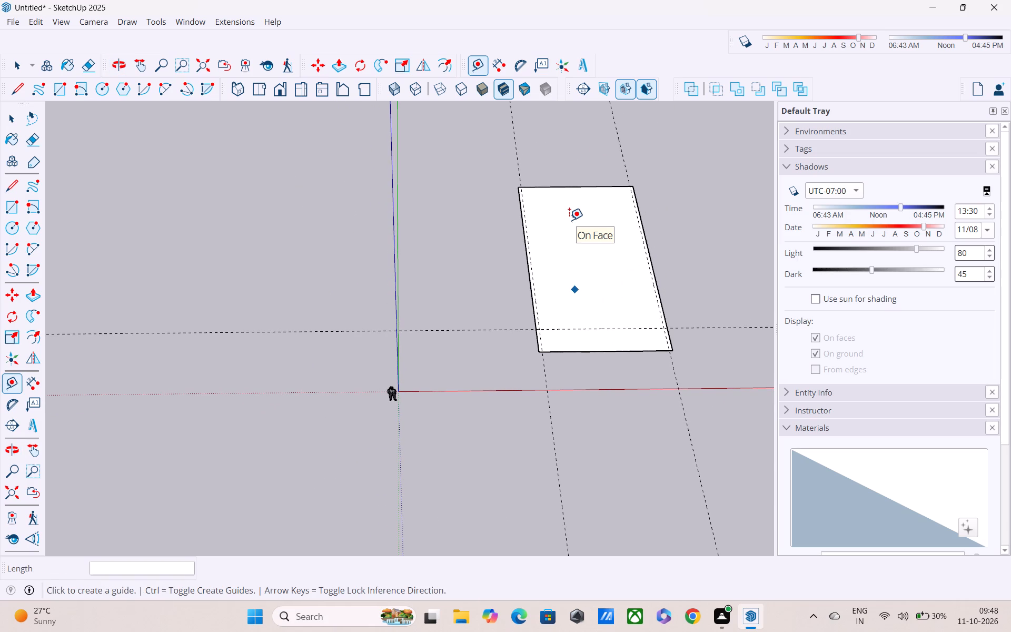
scroll(566, 226, up, 1)
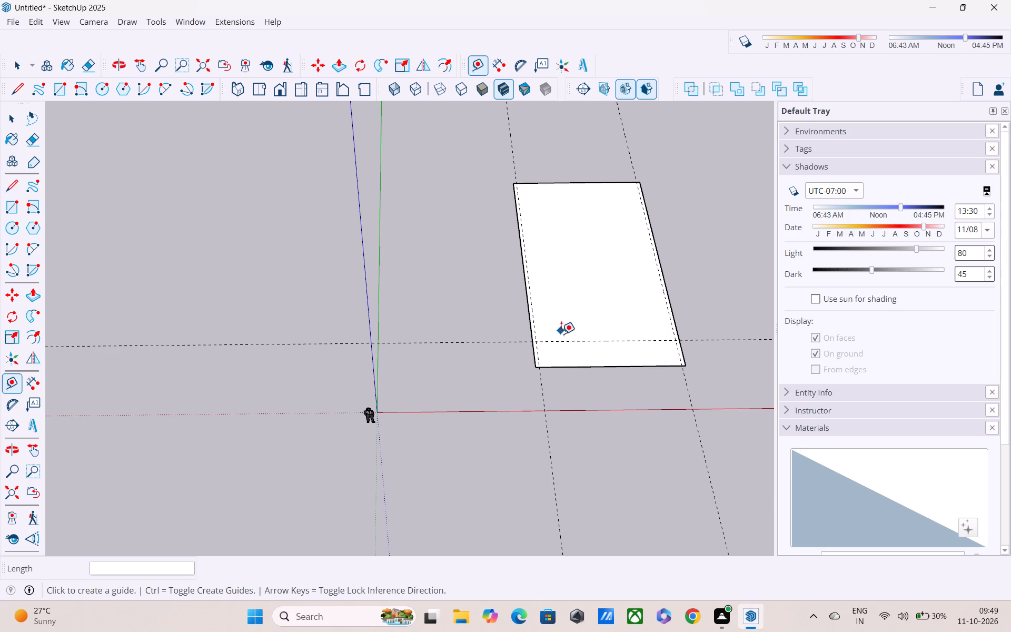
scroll(556, 344, up, 2)
click(552, 339)
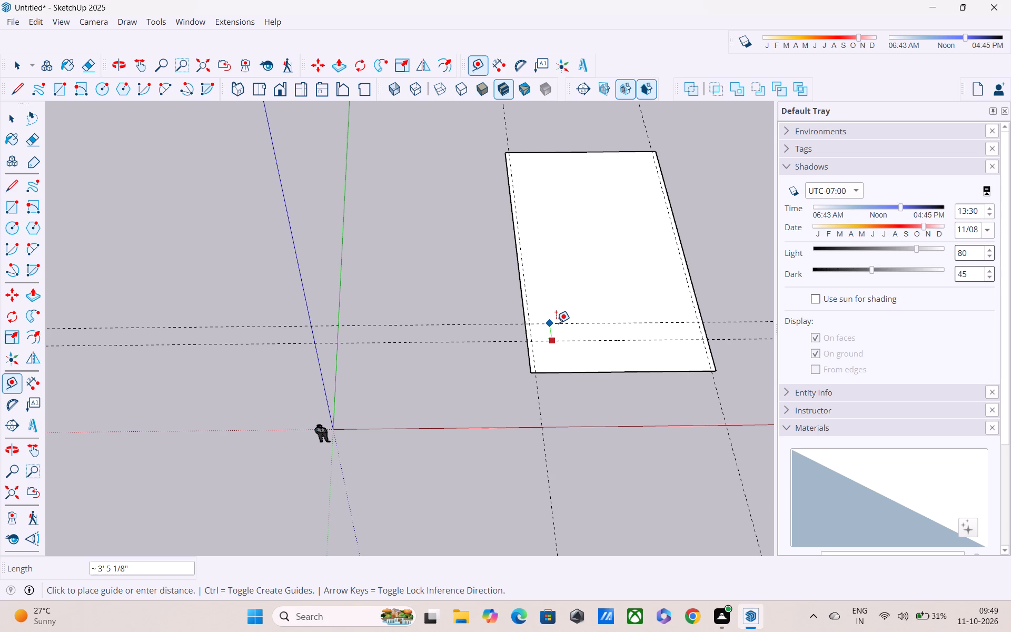
text(9")
key(Return)
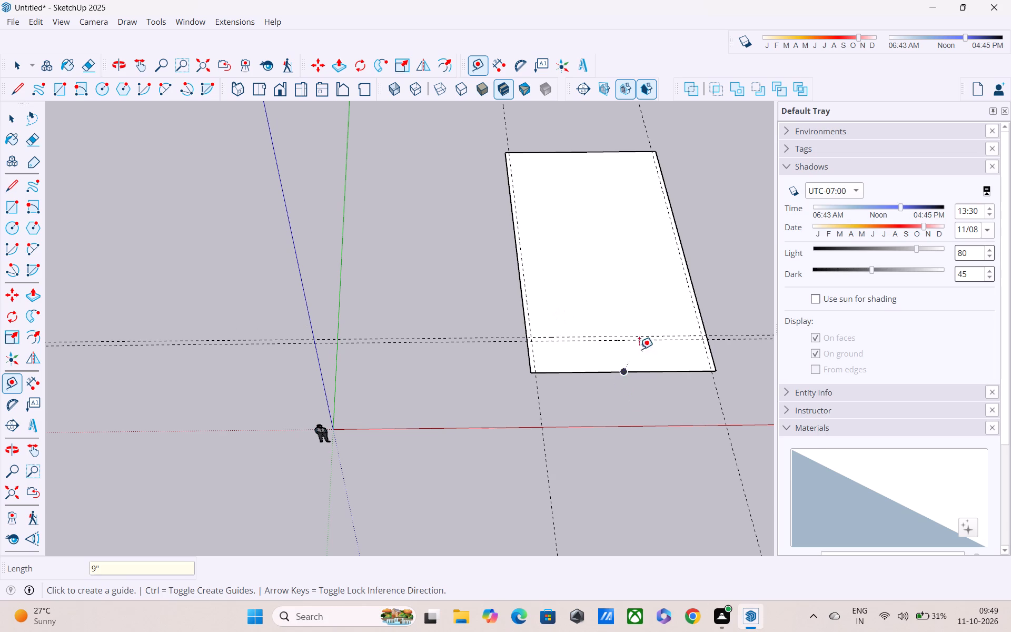
Place another parallel guide line 5' farther into the rectangle from the newest 9" cross guide.
click(633, 335)
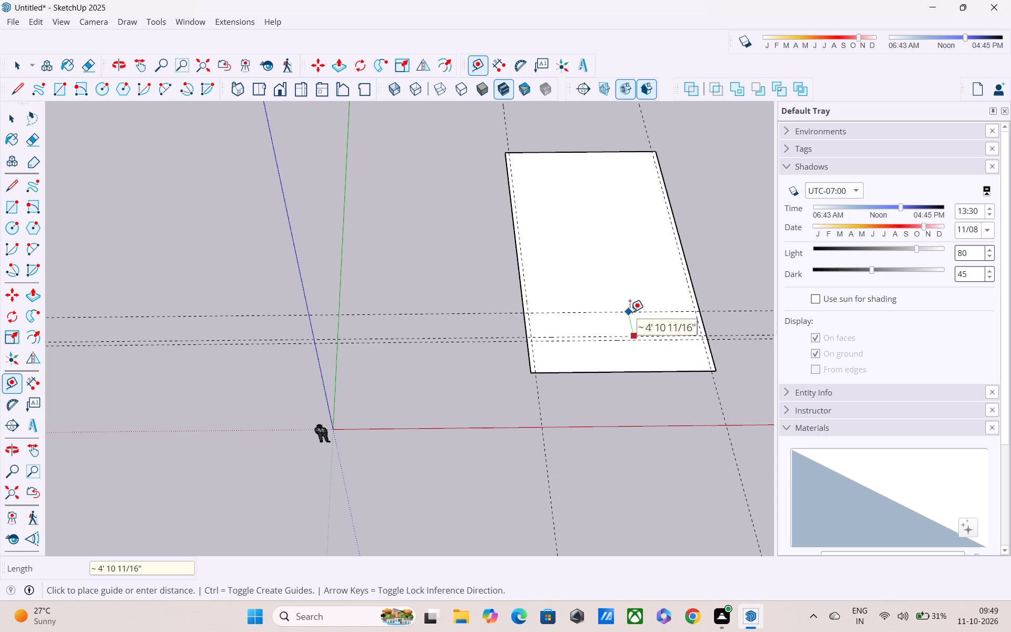
text(5')
key(Return)
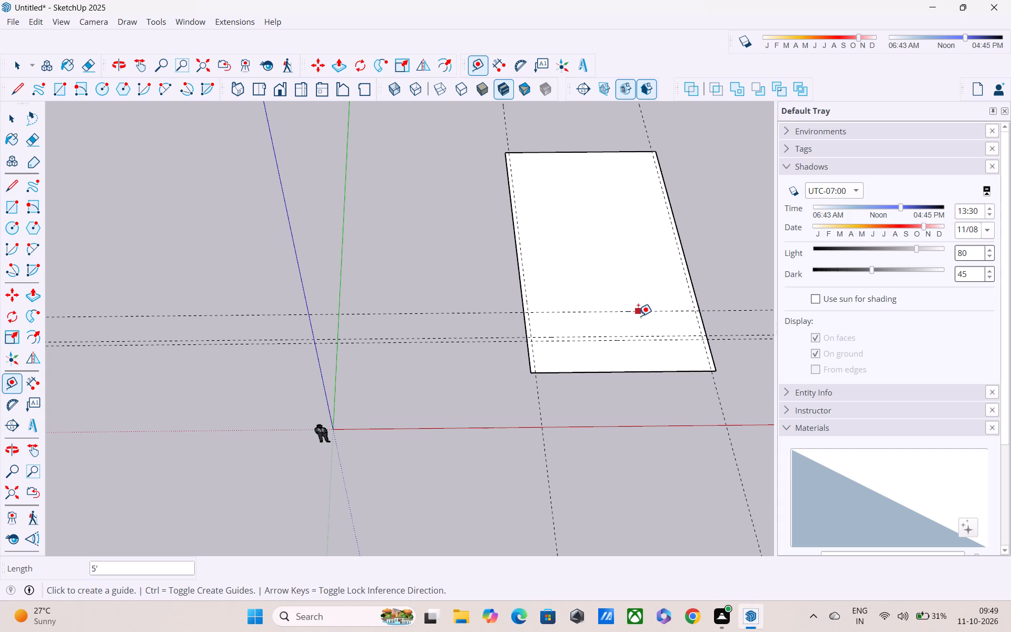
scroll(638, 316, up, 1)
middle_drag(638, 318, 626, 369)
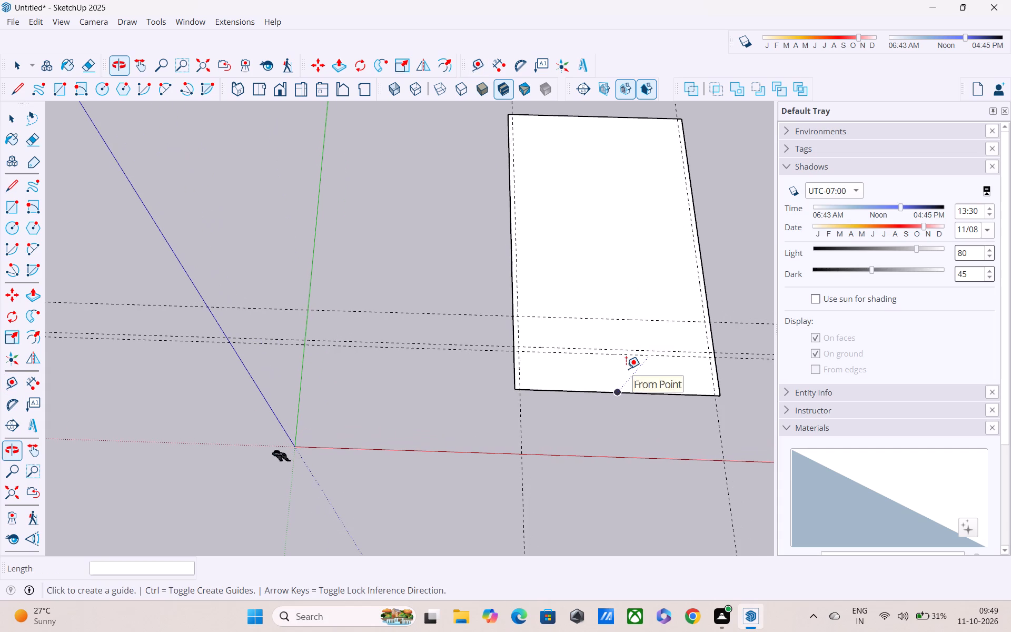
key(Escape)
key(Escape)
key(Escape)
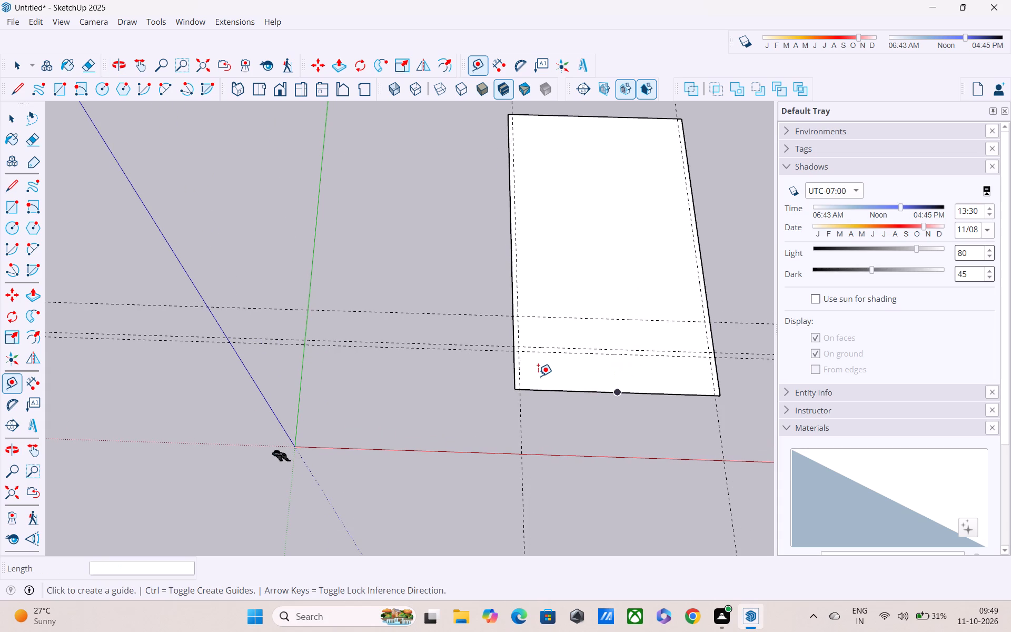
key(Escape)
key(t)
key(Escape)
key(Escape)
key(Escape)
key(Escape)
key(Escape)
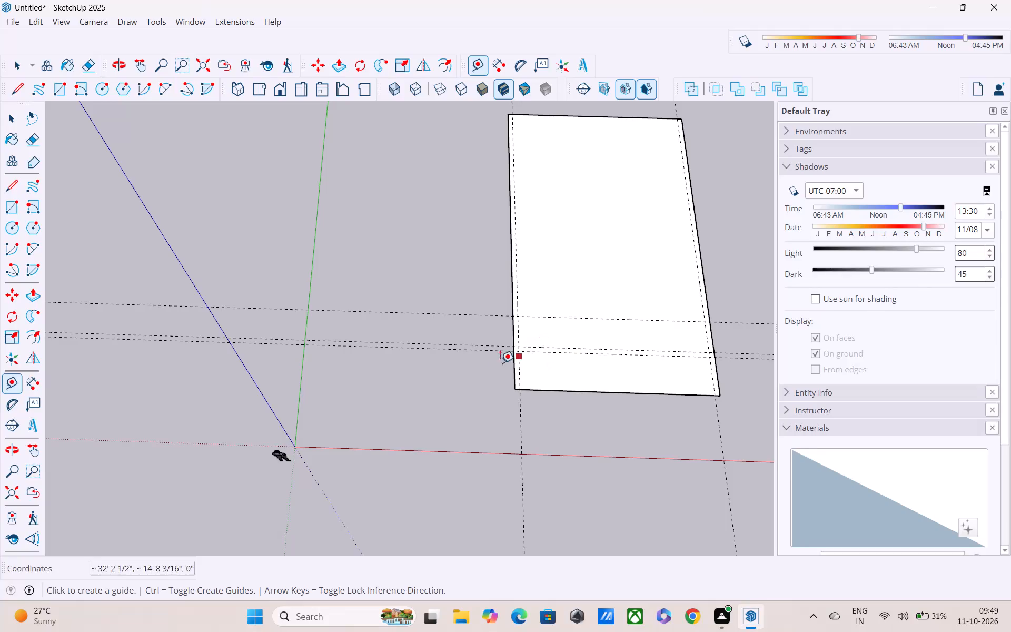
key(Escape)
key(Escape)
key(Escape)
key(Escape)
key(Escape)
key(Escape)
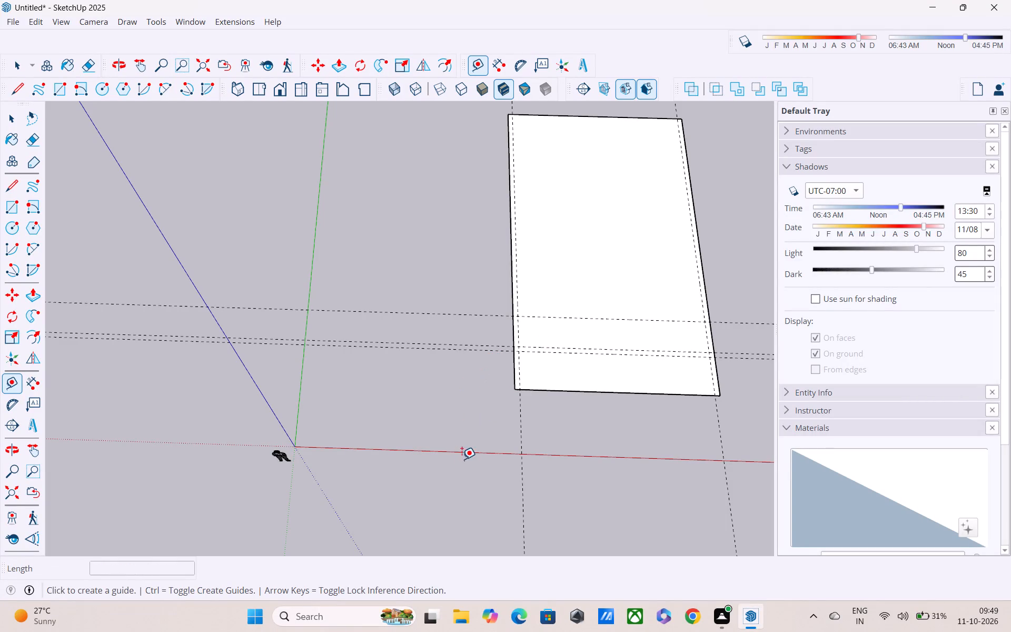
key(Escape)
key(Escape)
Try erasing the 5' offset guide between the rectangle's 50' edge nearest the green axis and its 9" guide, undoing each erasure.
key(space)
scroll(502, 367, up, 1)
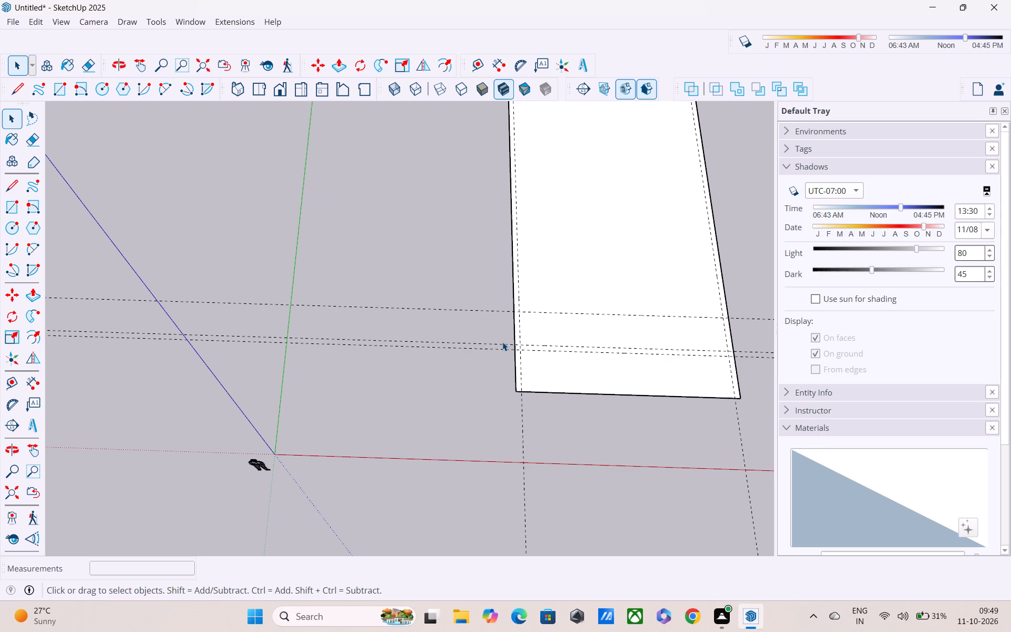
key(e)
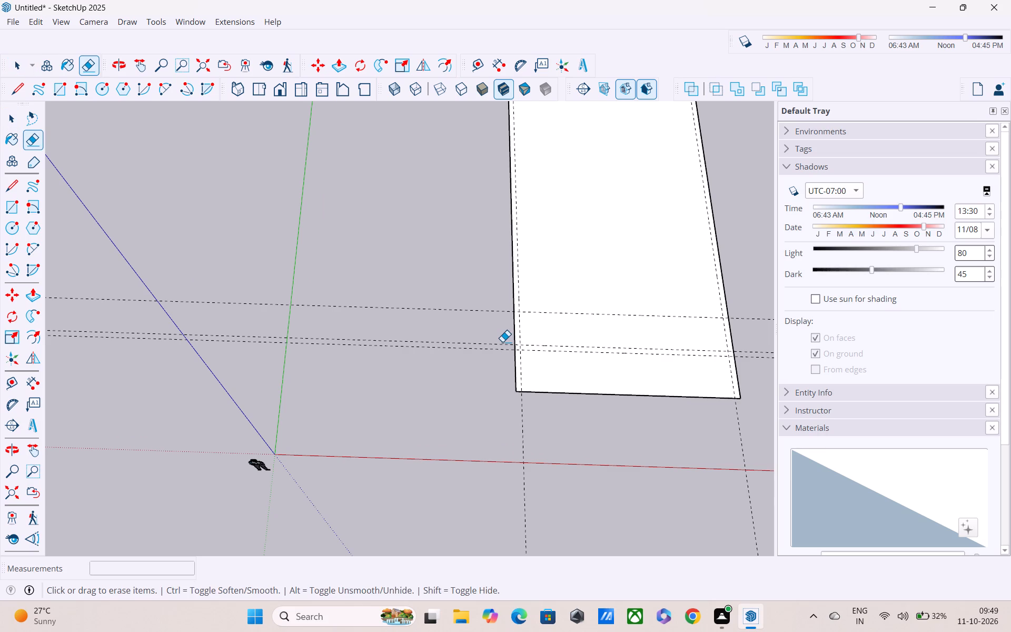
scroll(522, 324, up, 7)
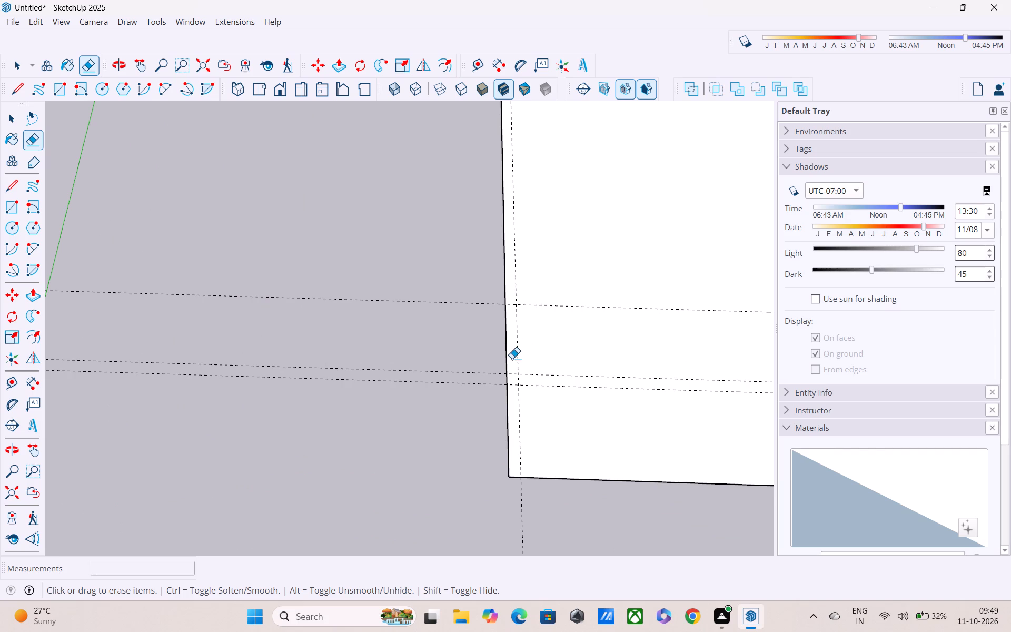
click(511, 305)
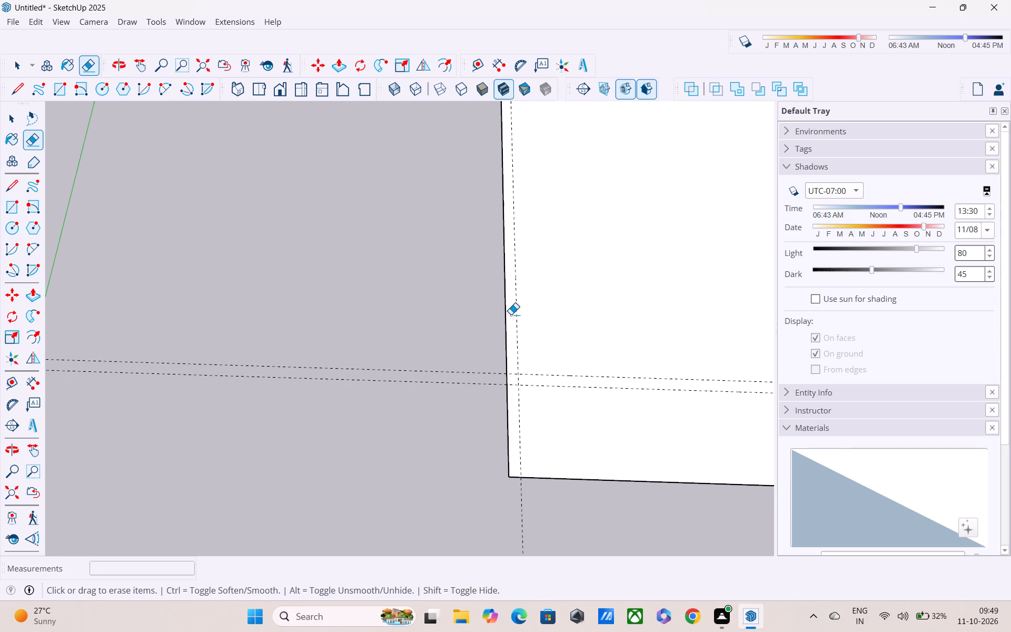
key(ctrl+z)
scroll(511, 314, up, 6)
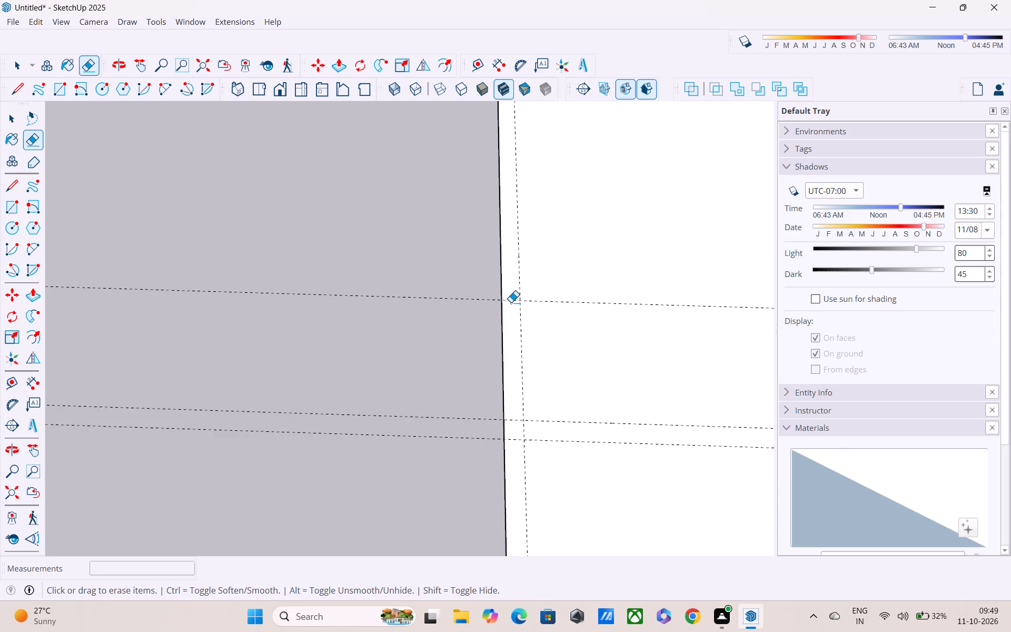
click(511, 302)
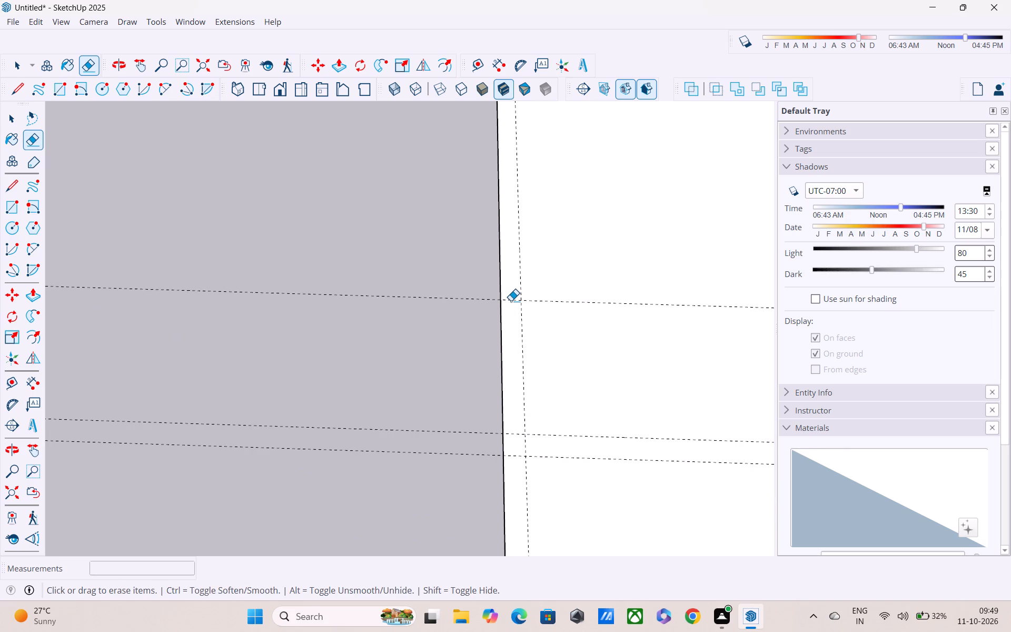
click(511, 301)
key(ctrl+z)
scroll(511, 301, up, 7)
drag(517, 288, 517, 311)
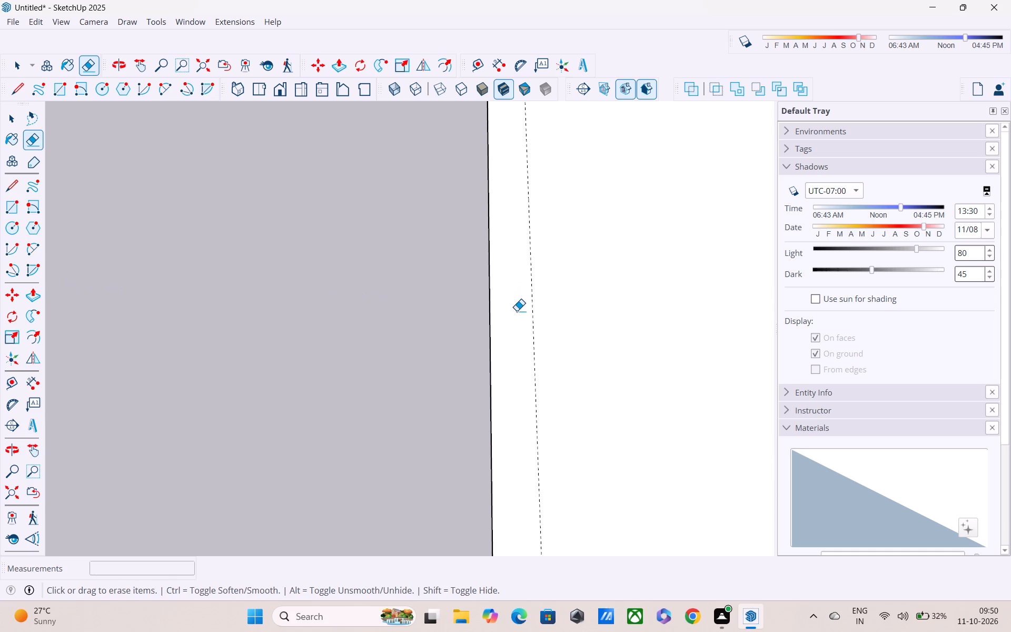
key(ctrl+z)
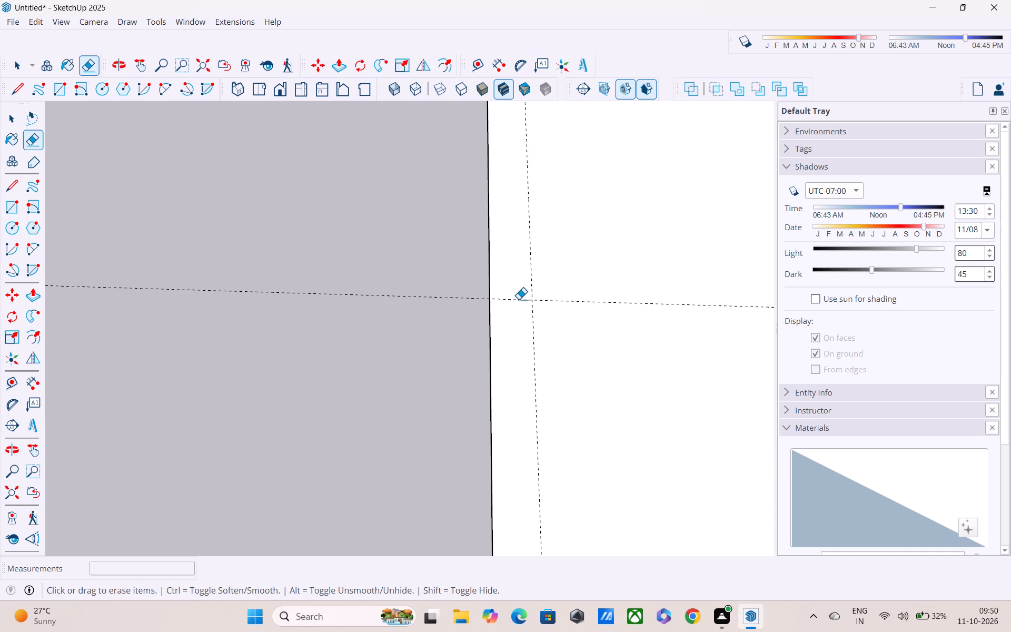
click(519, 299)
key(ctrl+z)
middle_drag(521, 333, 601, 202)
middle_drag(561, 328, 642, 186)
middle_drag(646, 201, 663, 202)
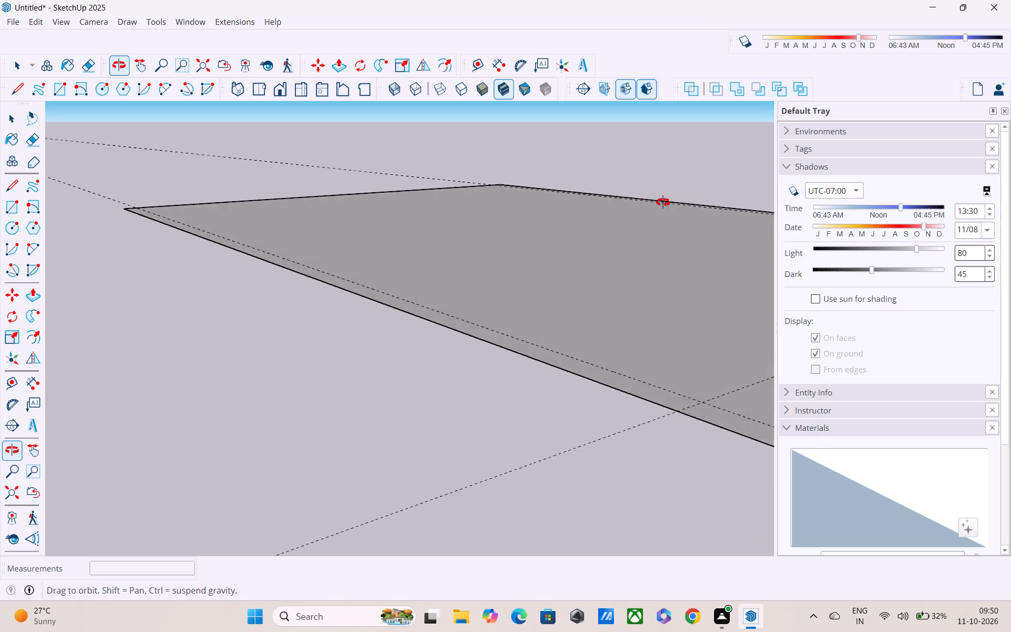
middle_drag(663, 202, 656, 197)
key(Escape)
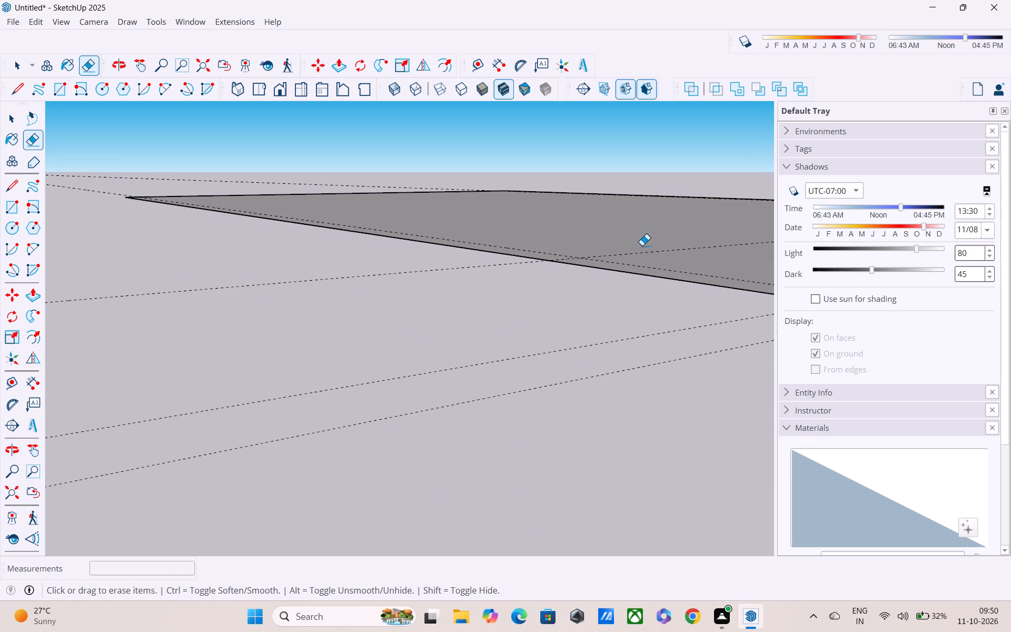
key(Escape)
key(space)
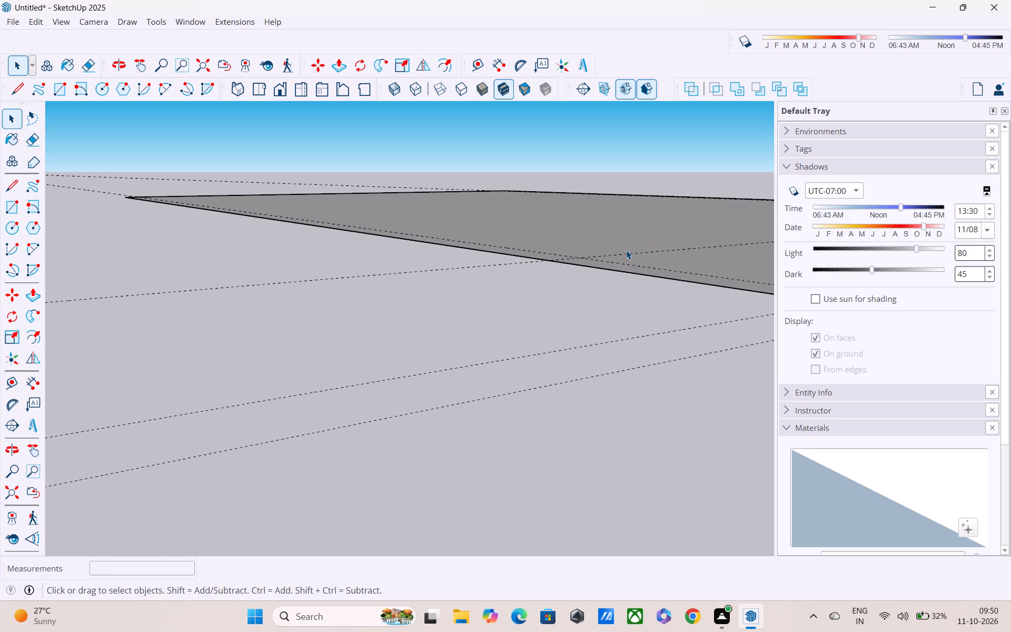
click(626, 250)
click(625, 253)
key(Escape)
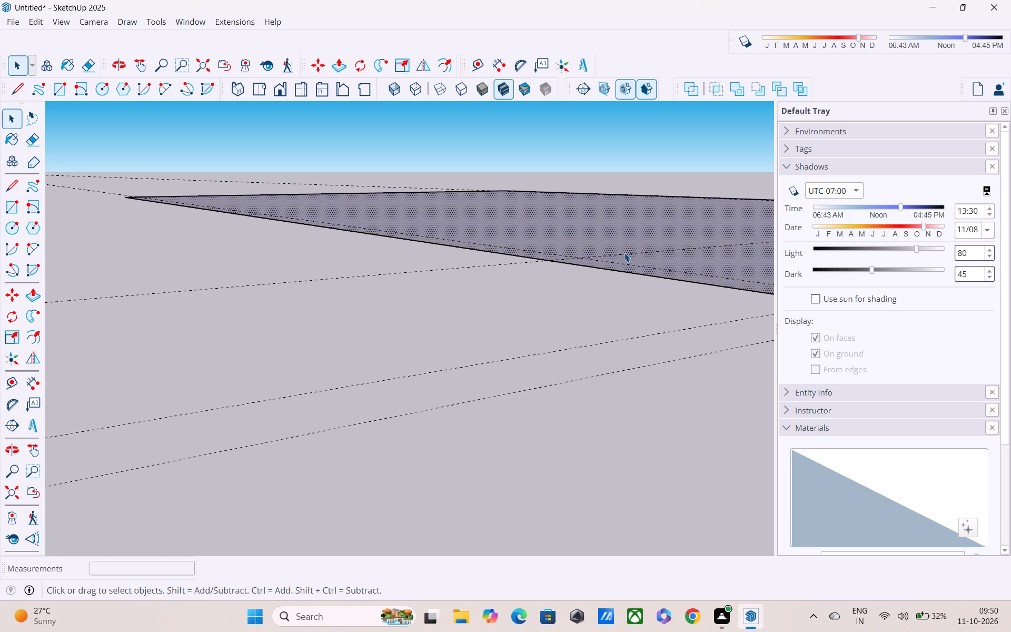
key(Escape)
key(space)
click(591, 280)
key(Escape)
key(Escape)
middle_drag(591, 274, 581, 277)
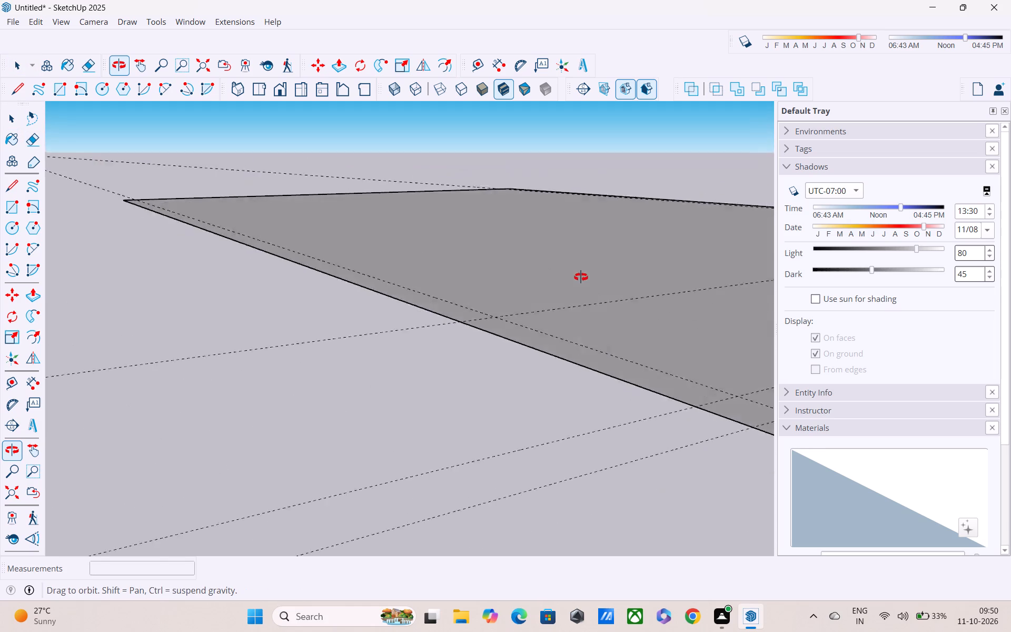
Move the 5' offset cross guide, the one farthest from the red axis, by about 3/8".
middle_drag(581, 277, 602, 272)
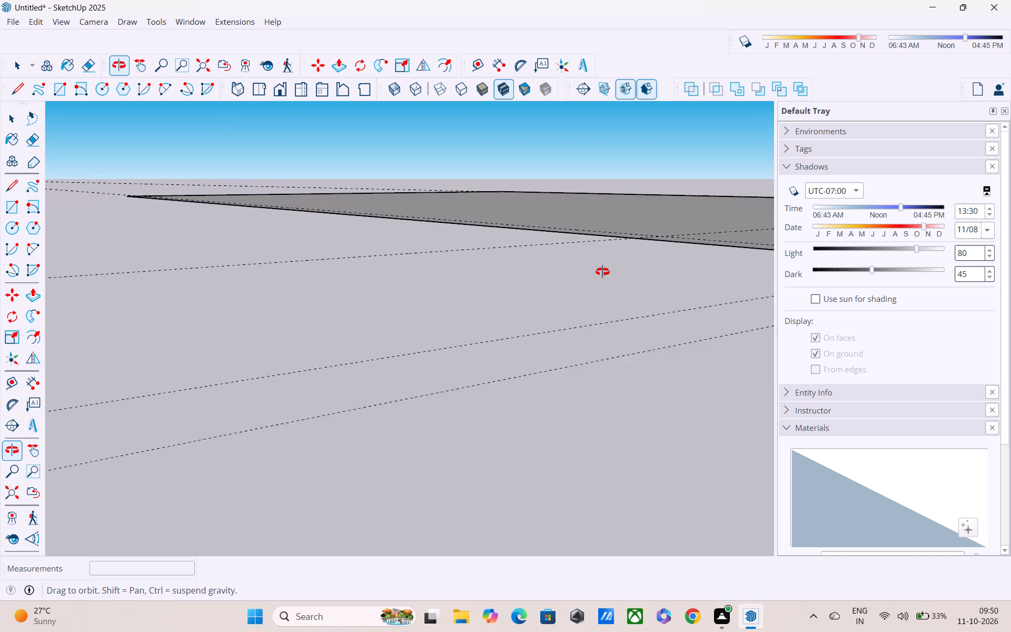
middle_drag(602, 272, 552, 282)
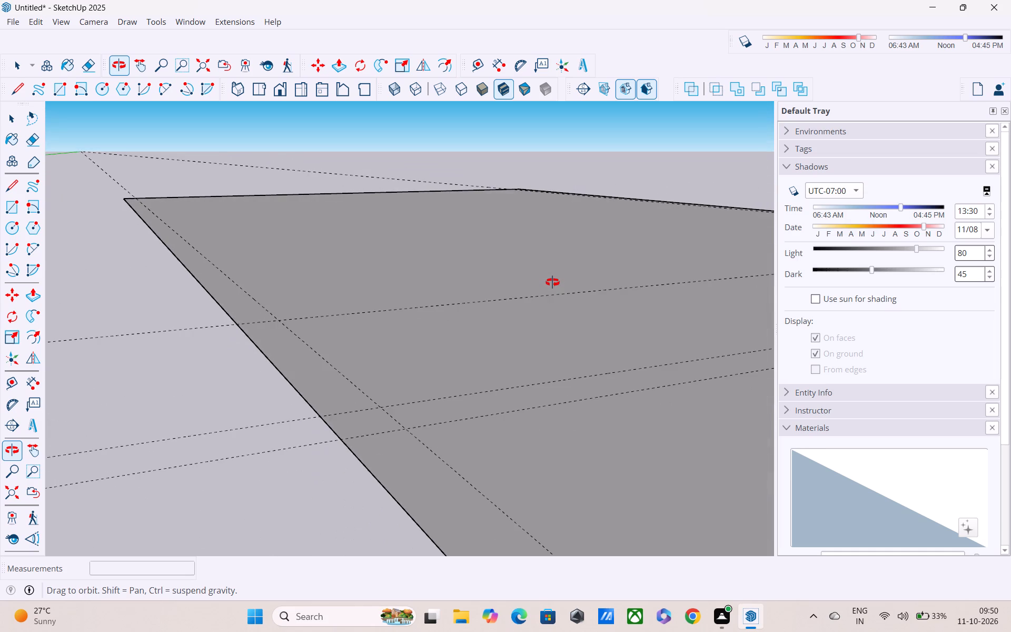
middle_drag(552, 282, 419, 270)
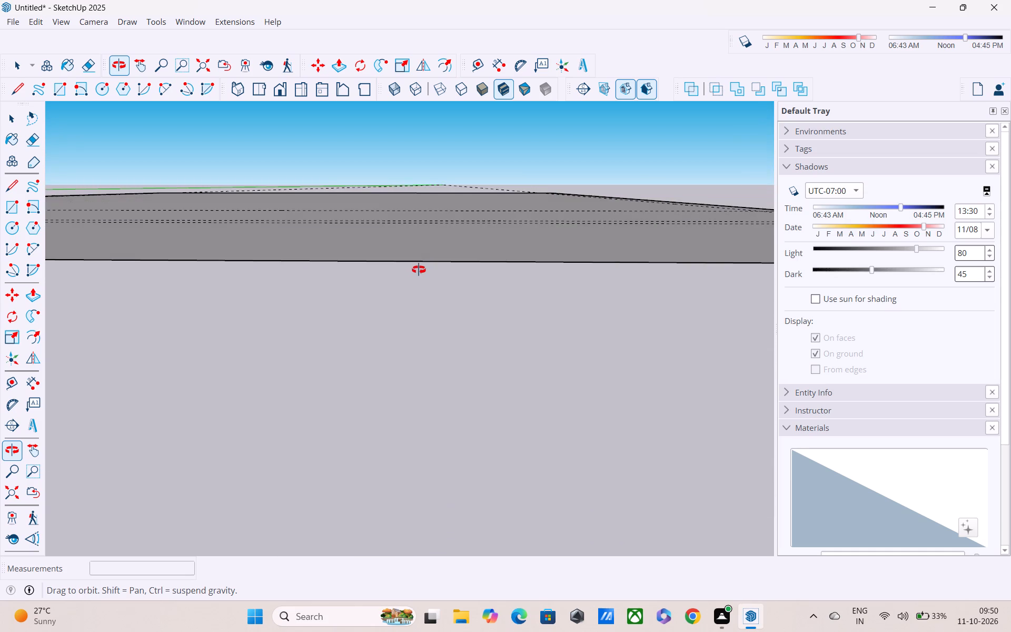
middle_drag(419, 270, 561, 271)
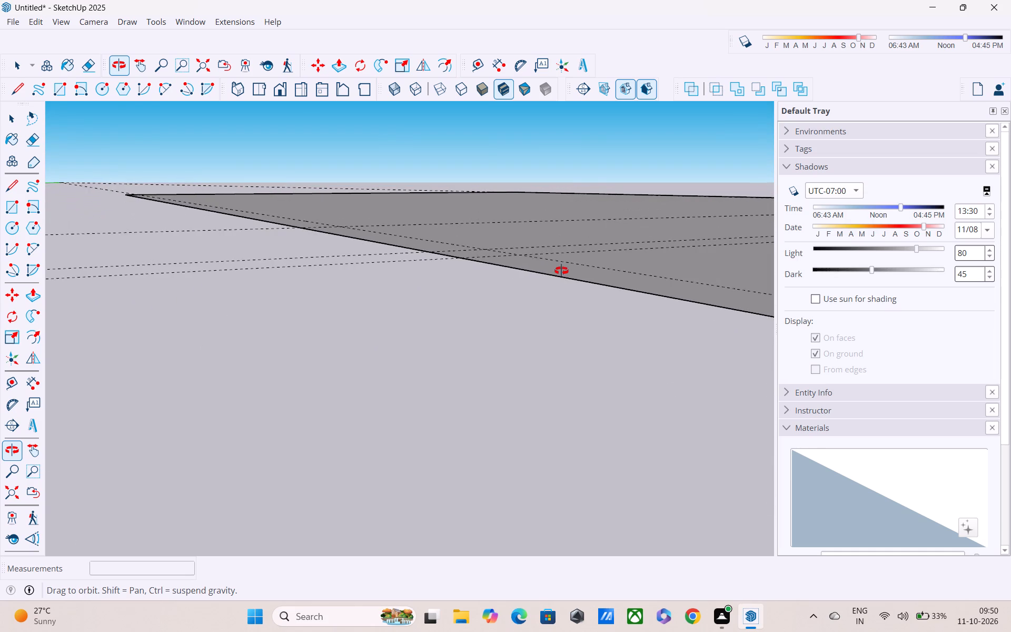
middle_drag(561, 271, 559, 266)
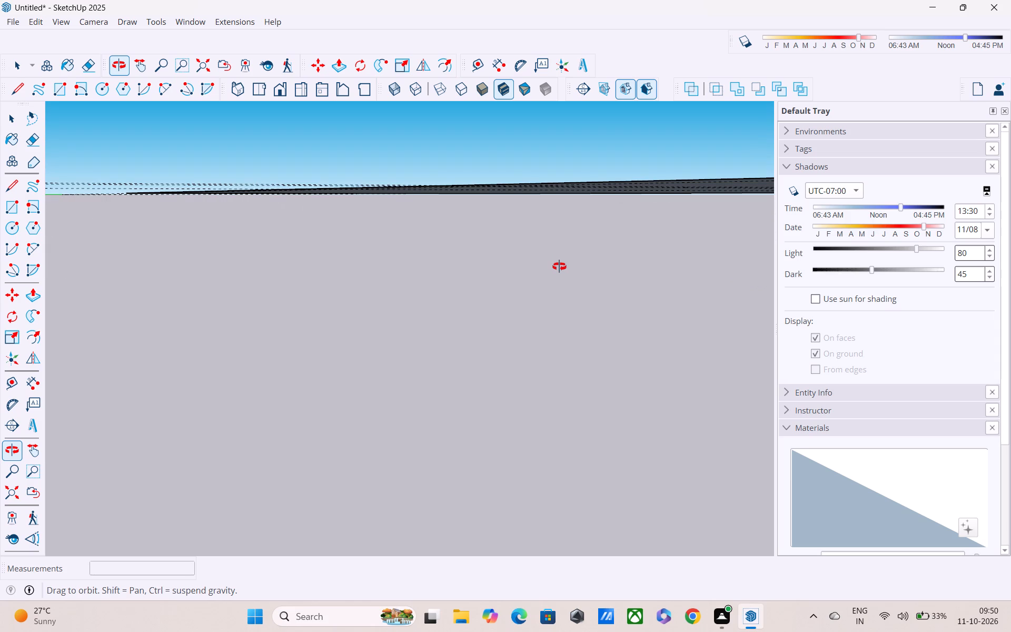
middle_drag(559, 266, 558, 273)
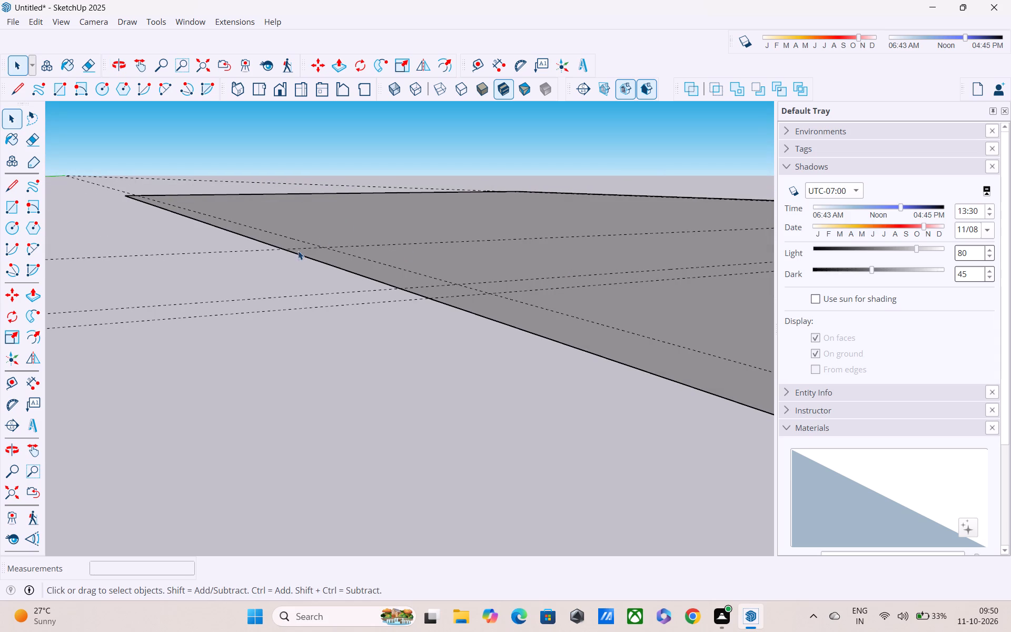
click(268, 251)
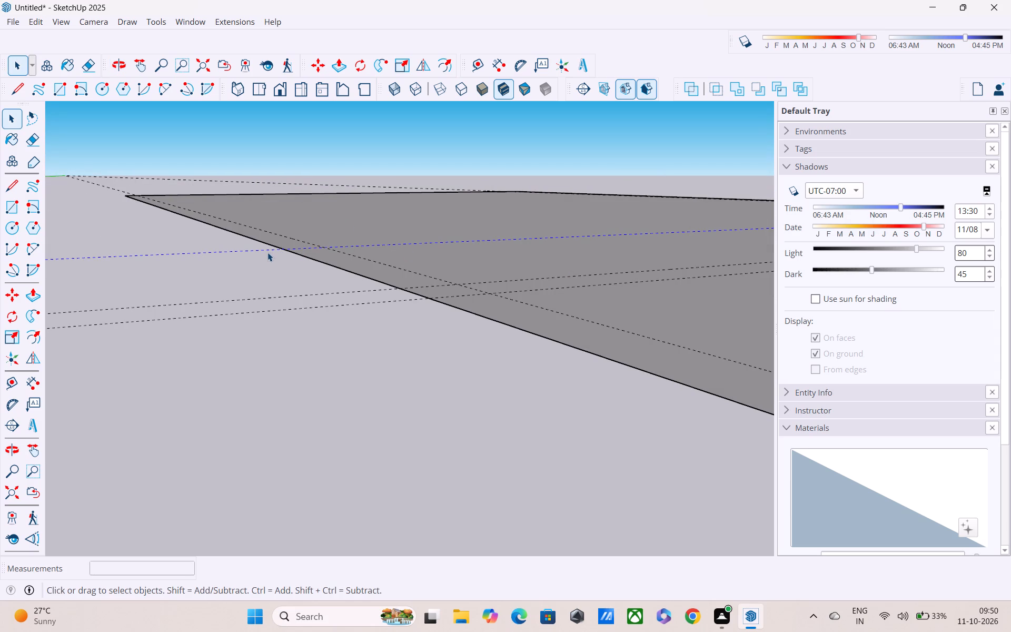
key(m)
click(280, 251)
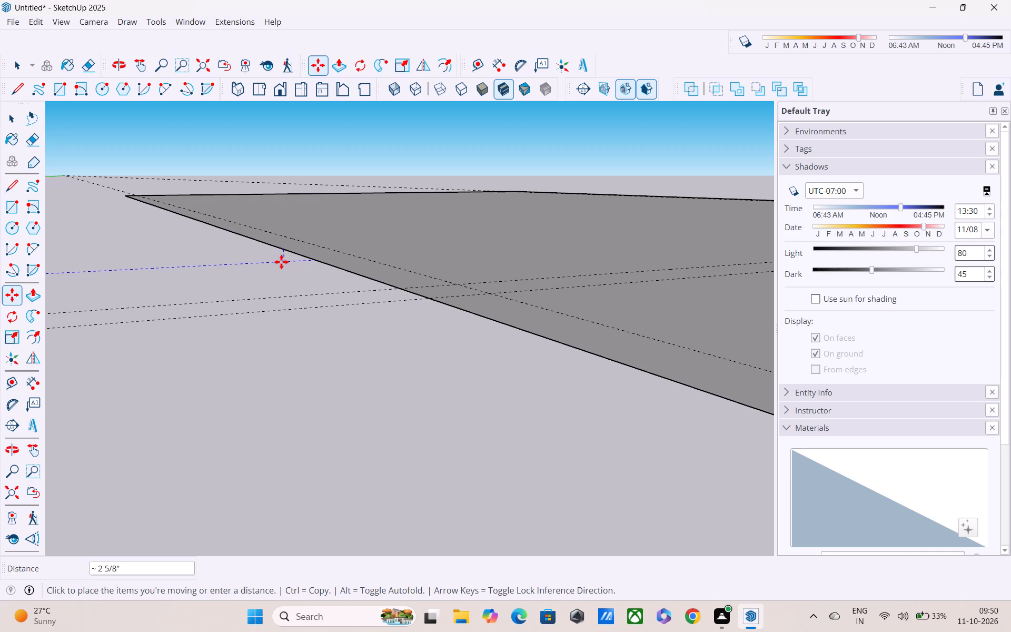
click(282, 255)
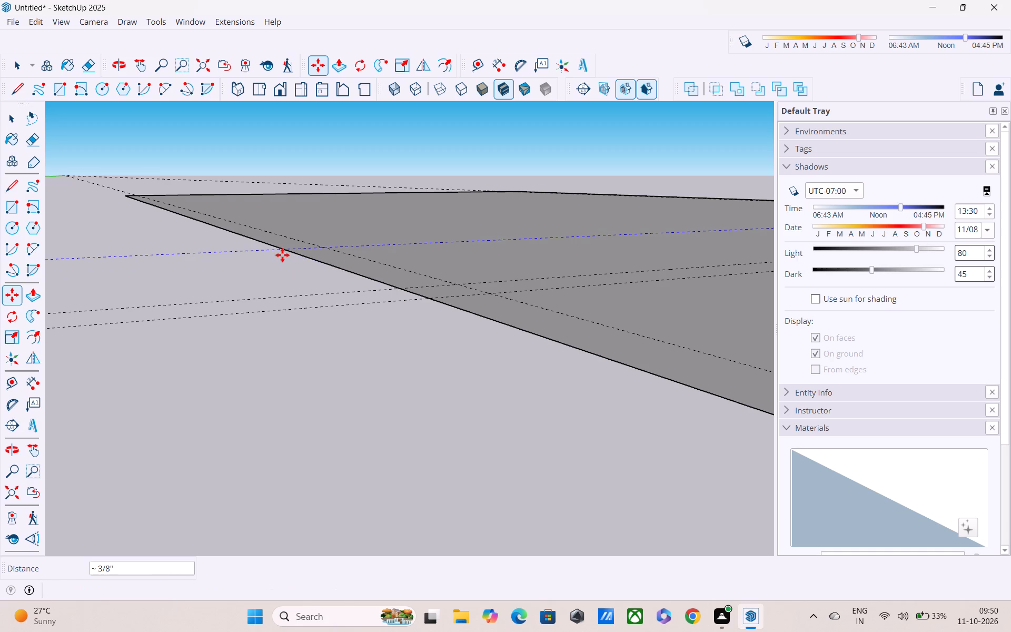
middle_drag(316, 274, 300, 300)
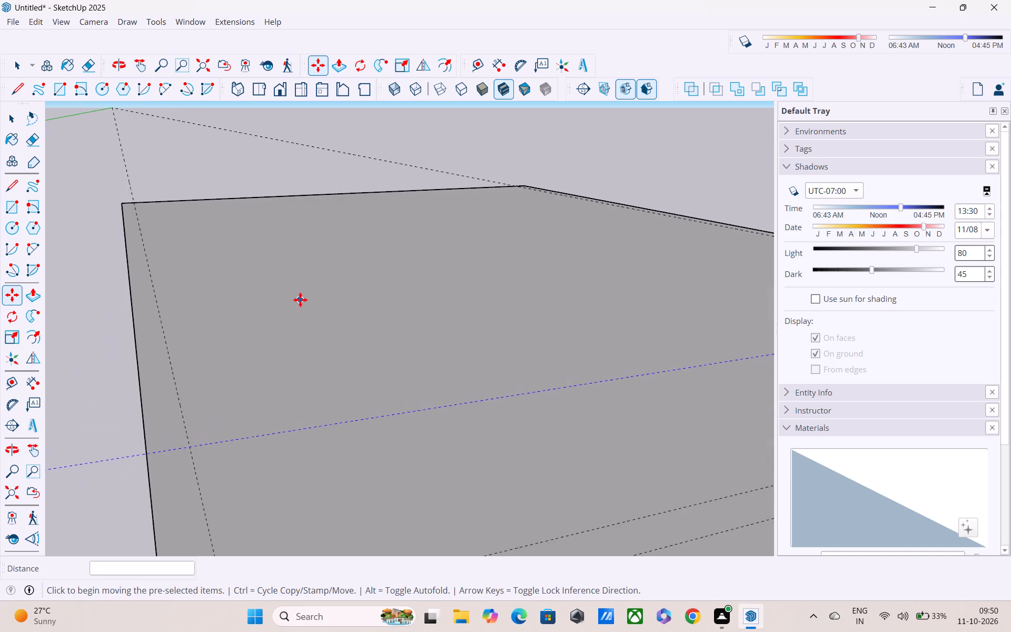
scroll(300, 300, down, 2)
key(Escape)
key(Escape)
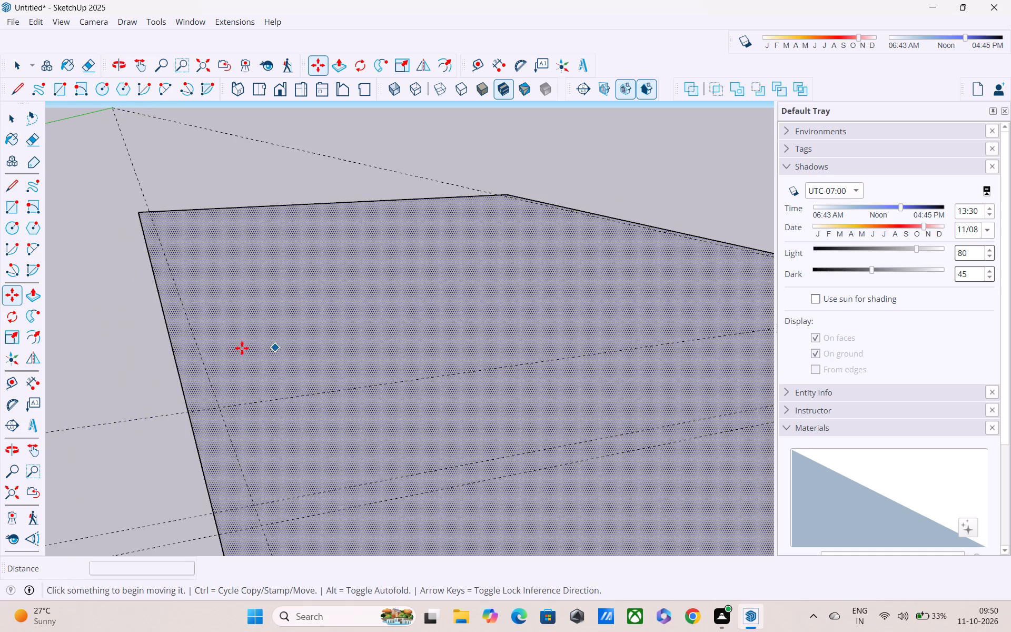
key(Escape)
key(Escape)
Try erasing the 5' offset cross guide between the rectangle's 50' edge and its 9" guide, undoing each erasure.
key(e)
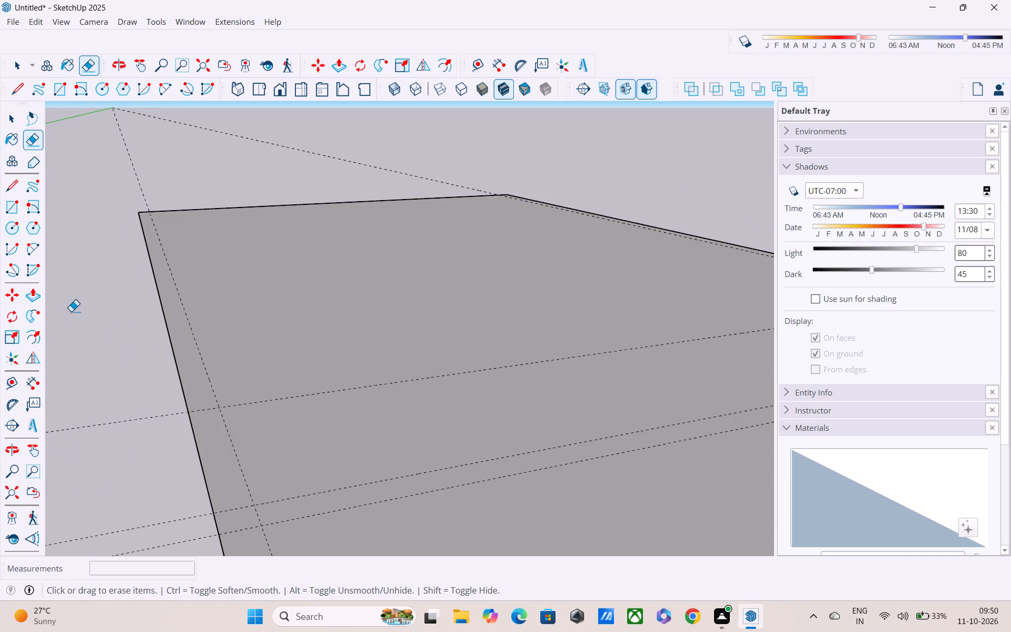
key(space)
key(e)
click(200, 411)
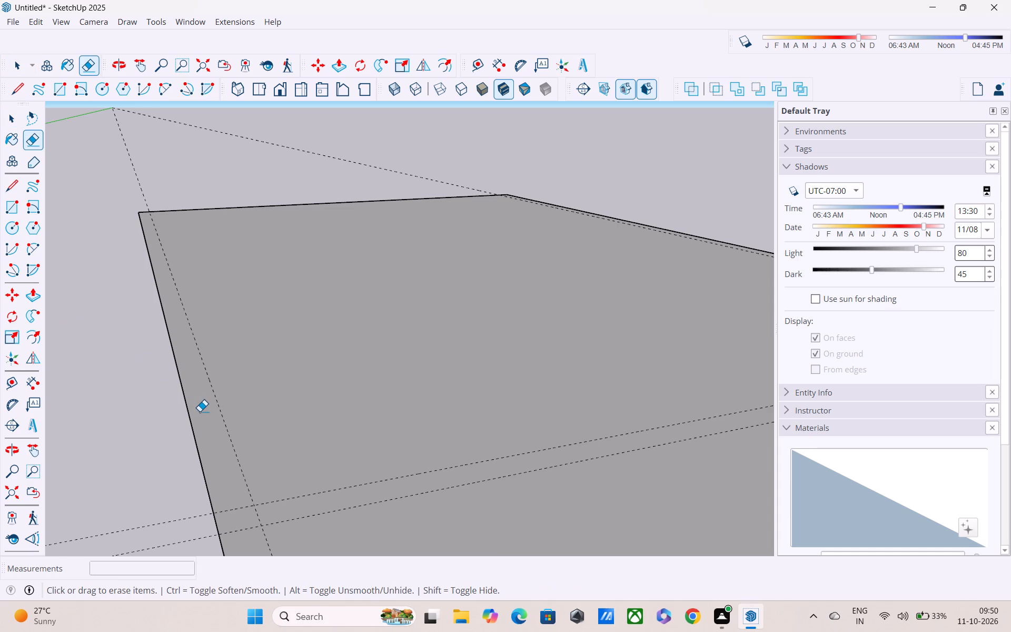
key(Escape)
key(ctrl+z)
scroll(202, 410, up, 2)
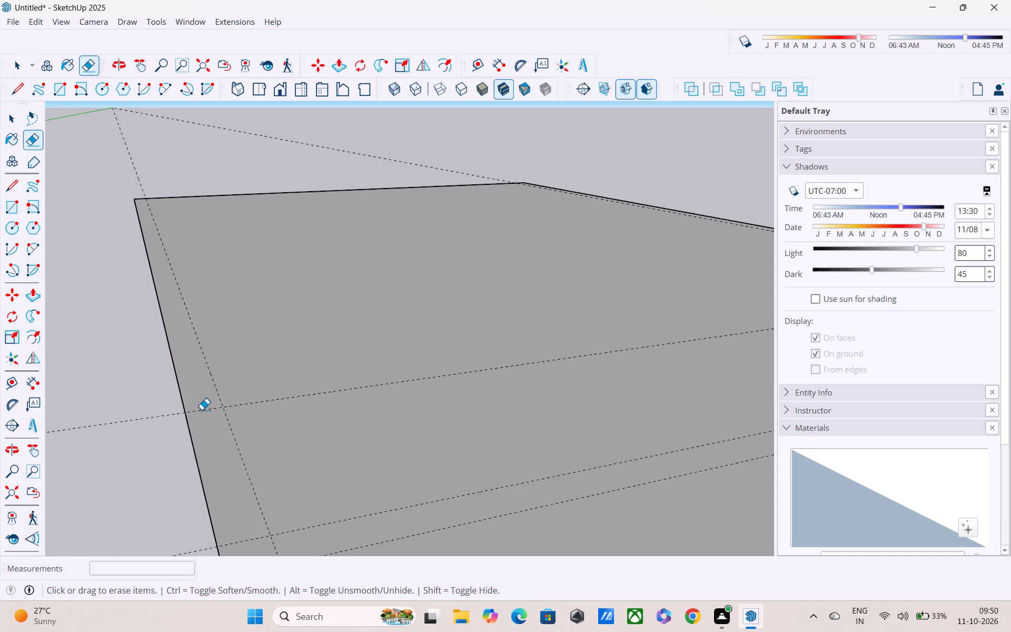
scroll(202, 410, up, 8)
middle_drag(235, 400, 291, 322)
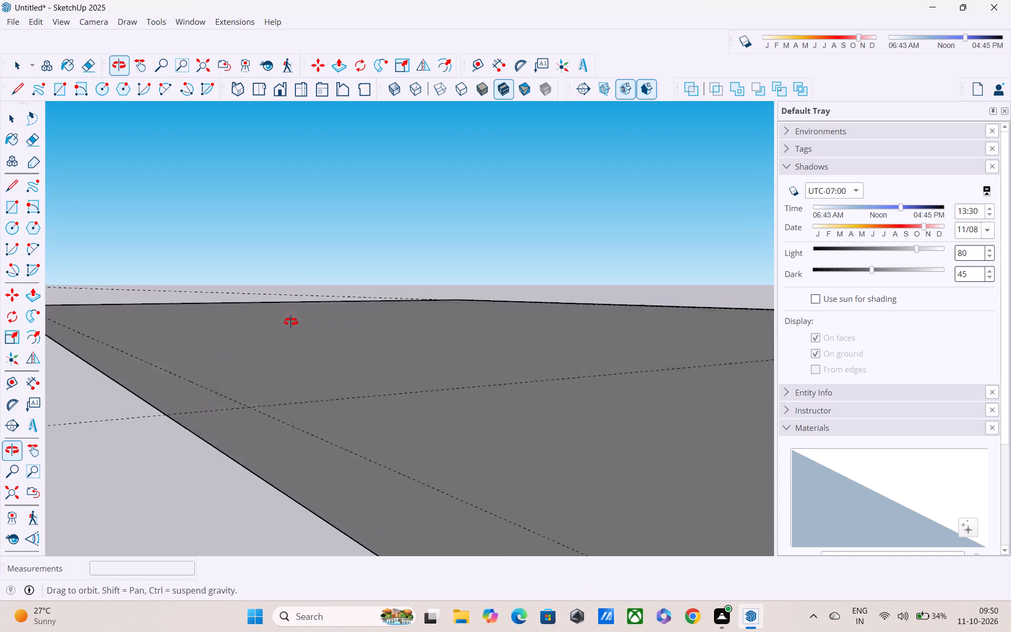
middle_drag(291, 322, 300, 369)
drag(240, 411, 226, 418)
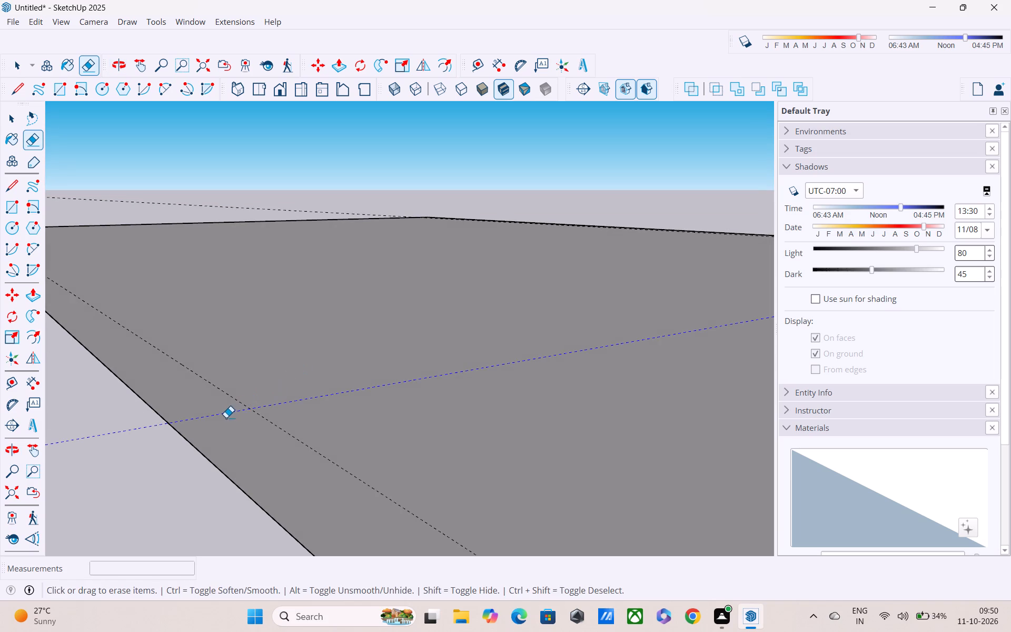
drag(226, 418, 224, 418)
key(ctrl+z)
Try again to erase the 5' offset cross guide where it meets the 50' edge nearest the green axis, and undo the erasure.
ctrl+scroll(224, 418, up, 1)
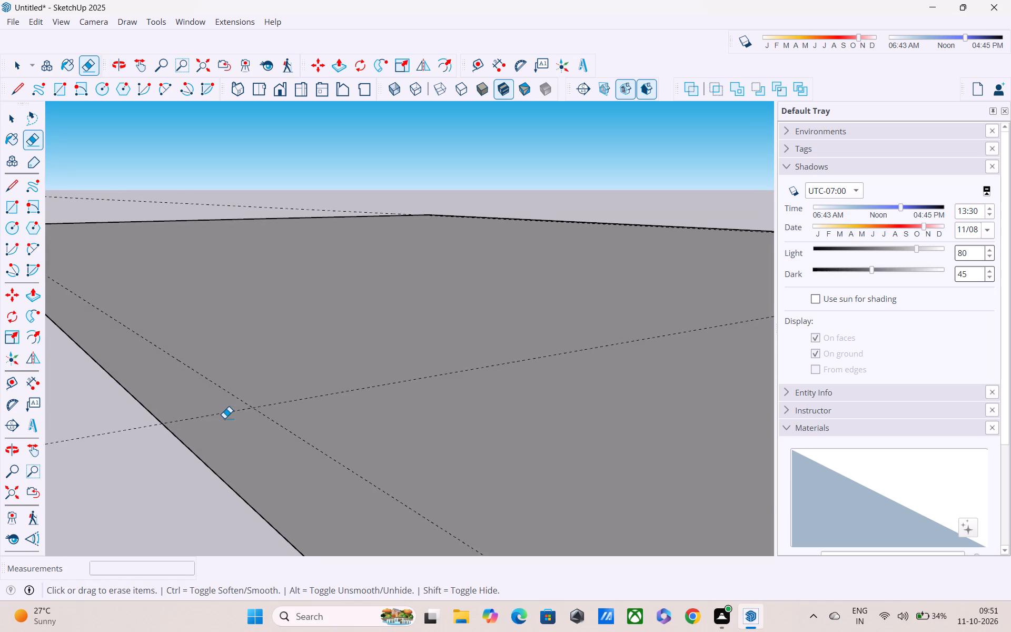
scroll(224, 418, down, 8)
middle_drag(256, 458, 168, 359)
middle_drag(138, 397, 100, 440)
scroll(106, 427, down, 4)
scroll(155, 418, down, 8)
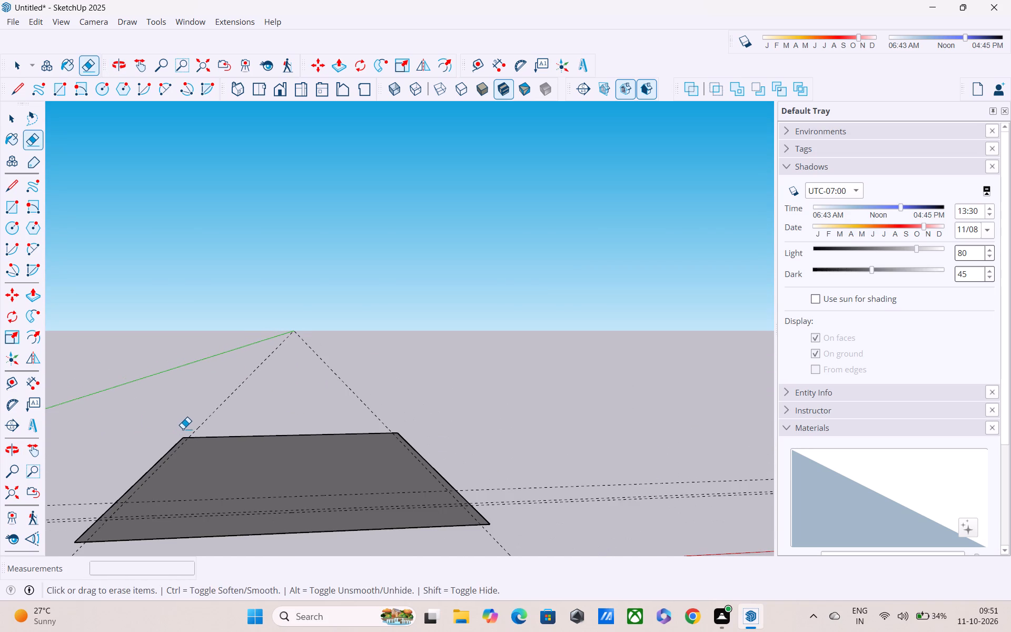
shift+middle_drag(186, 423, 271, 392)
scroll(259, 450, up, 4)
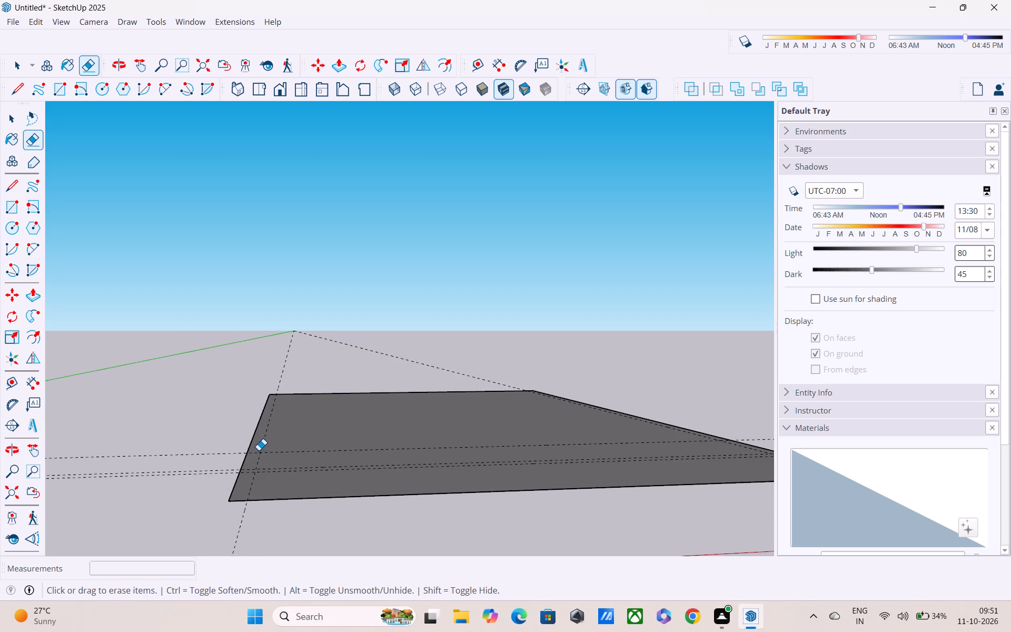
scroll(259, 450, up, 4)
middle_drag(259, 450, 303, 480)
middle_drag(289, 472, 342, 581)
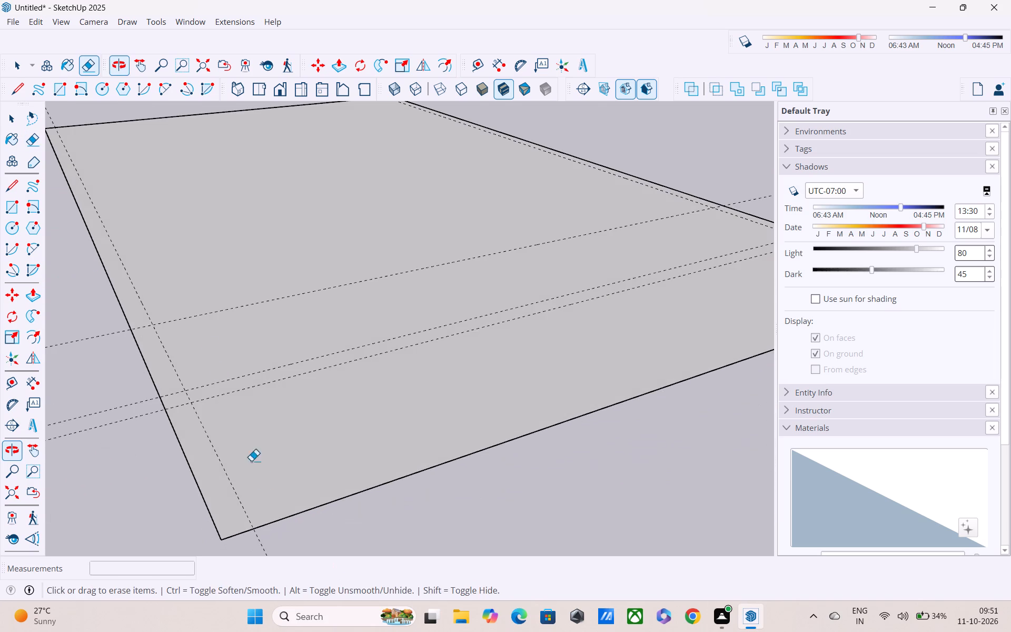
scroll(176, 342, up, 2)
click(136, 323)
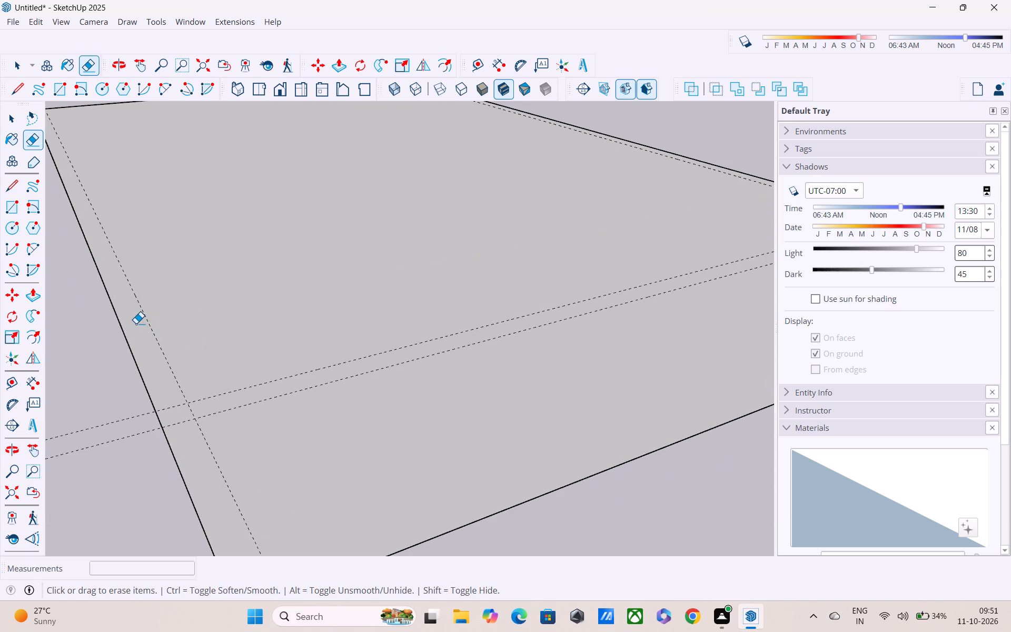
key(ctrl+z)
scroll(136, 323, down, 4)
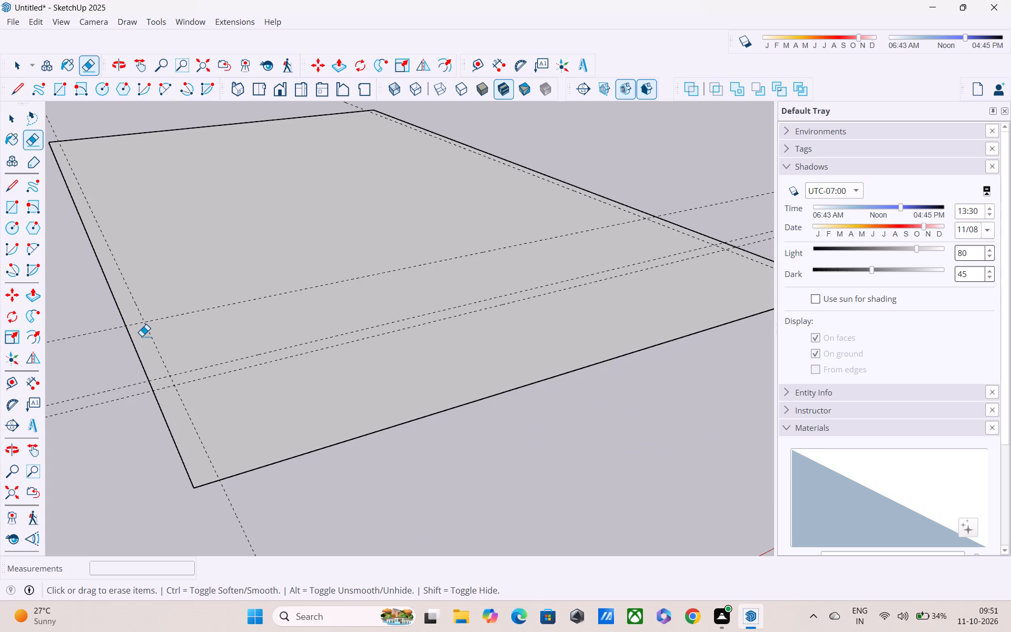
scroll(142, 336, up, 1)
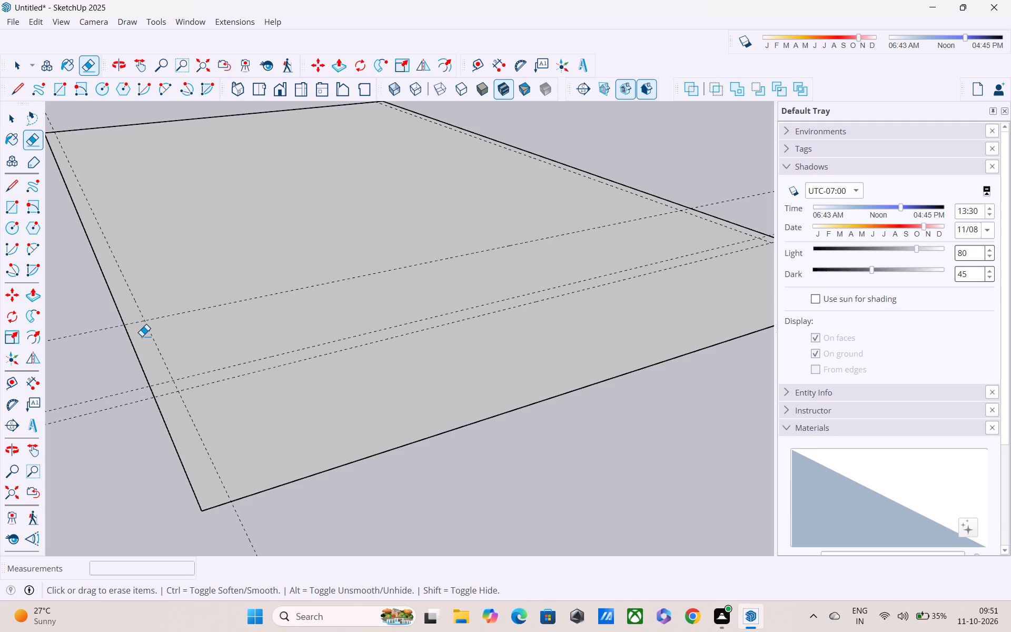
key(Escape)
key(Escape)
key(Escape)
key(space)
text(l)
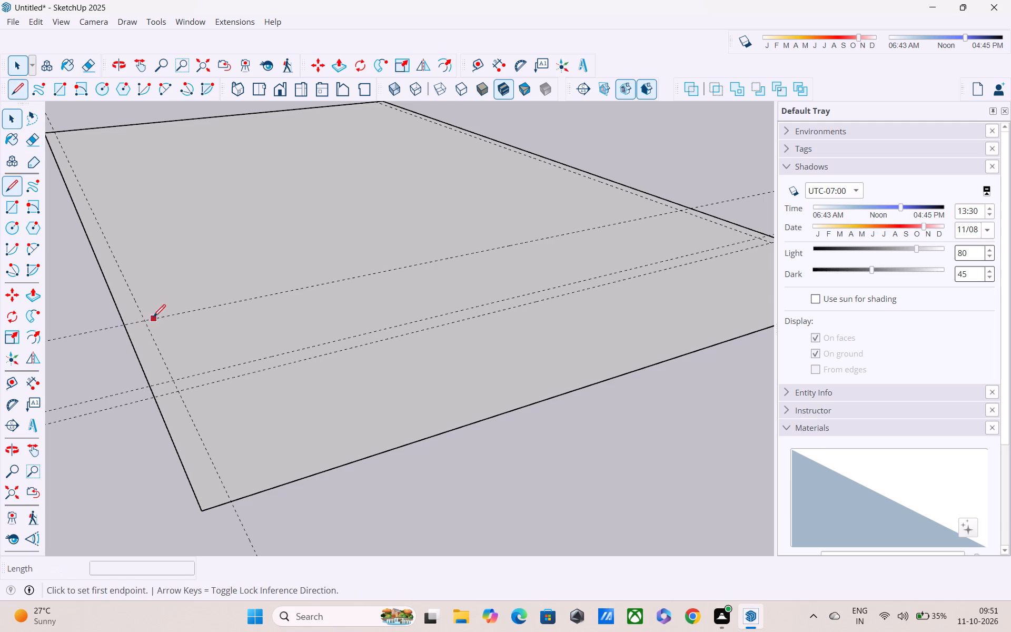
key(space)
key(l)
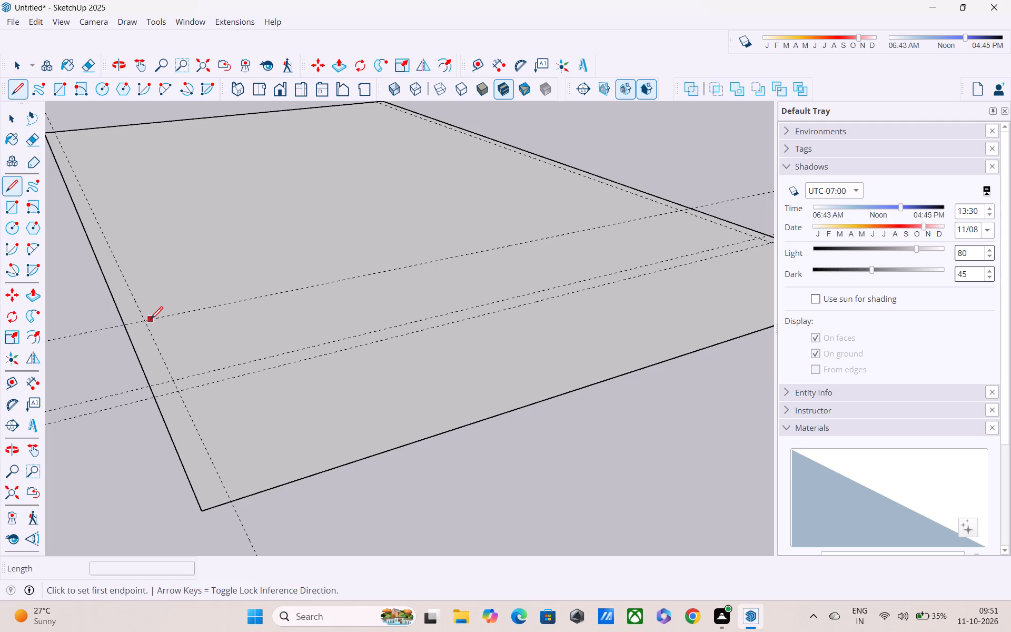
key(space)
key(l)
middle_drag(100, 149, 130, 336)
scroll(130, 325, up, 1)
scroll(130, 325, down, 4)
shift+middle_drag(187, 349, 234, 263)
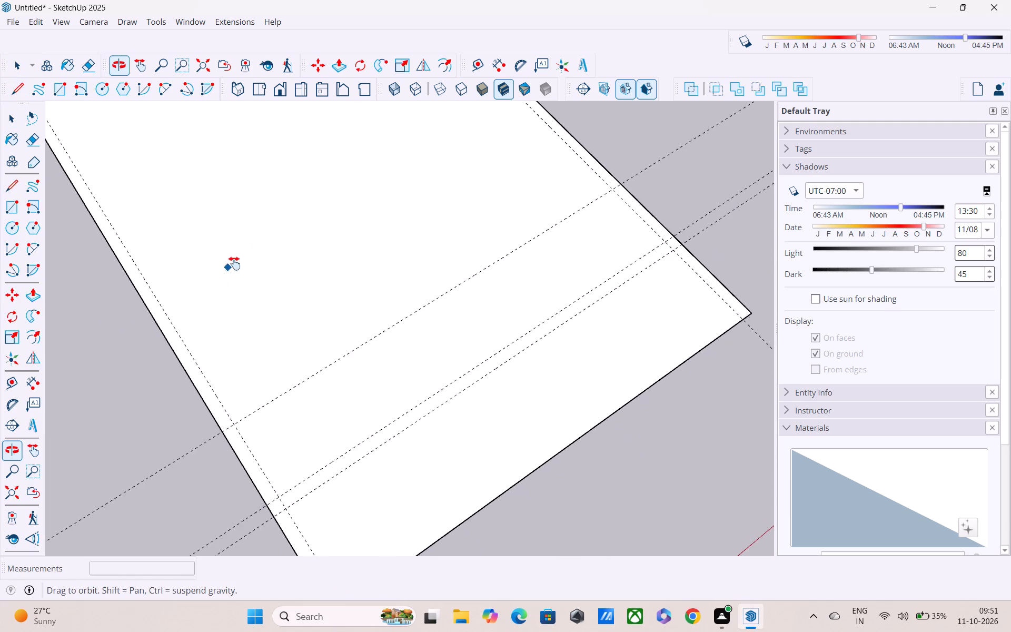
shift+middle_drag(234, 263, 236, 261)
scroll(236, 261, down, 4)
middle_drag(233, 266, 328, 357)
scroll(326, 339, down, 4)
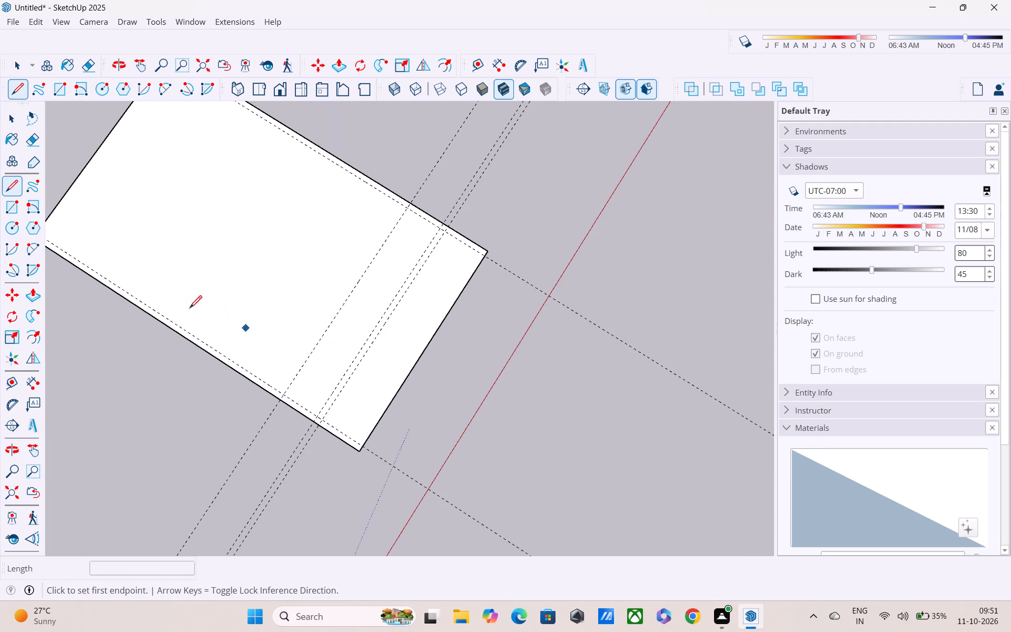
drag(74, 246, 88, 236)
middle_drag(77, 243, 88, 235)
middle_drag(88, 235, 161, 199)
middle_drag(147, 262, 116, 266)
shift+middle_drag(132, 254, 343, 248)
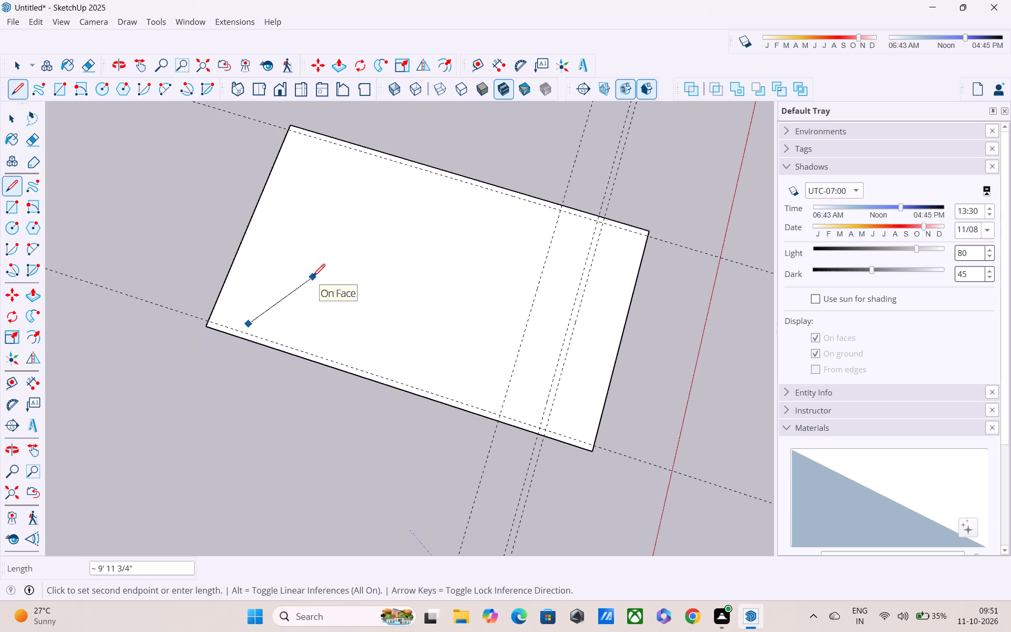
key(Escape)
Draw a 44' line along the 9" guide nearest the green axis, from the 30' edge farthest from the red axis to the 6' cross guide.
key(l)
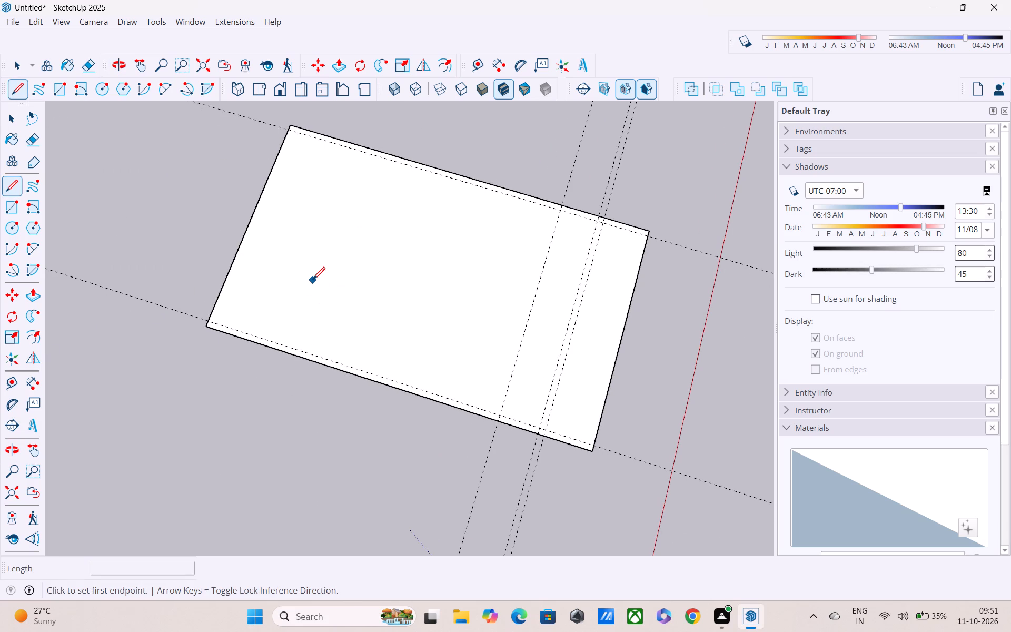
scroll(257, 328, up, 2)
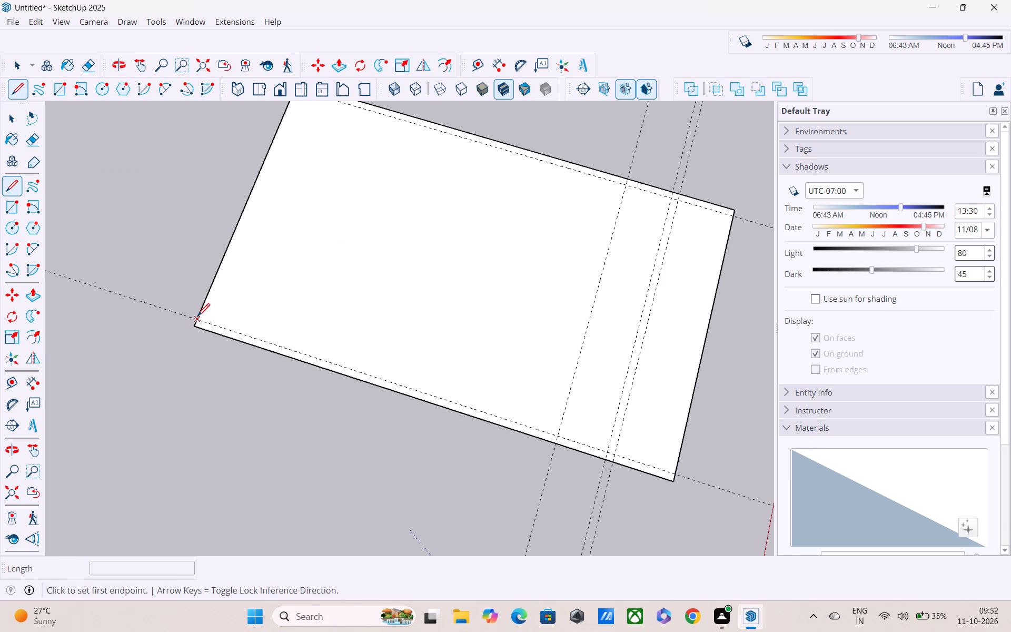
click(197, 317)
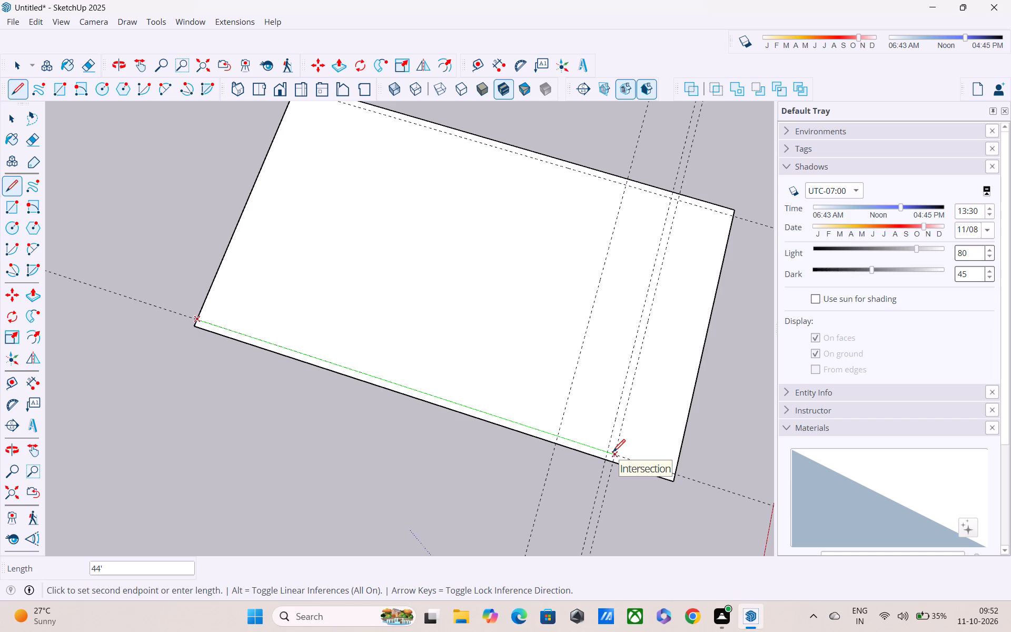
click(613, 453)
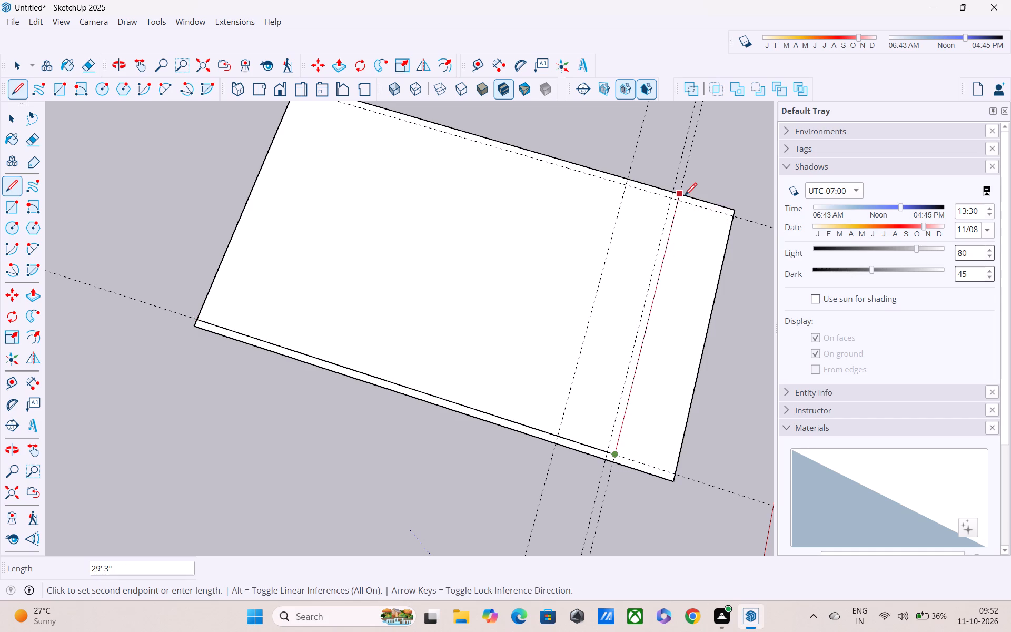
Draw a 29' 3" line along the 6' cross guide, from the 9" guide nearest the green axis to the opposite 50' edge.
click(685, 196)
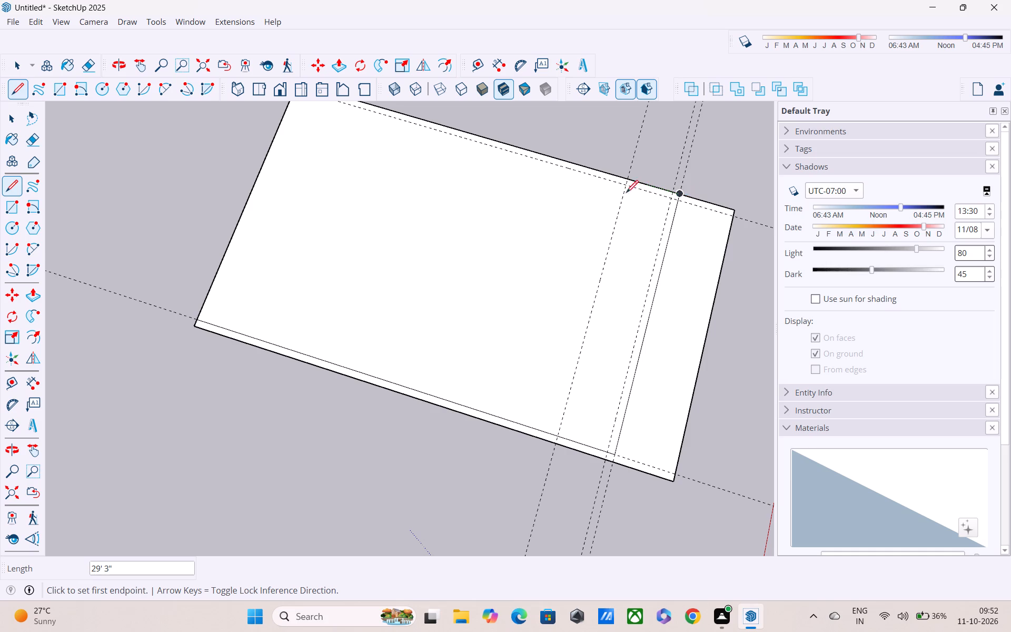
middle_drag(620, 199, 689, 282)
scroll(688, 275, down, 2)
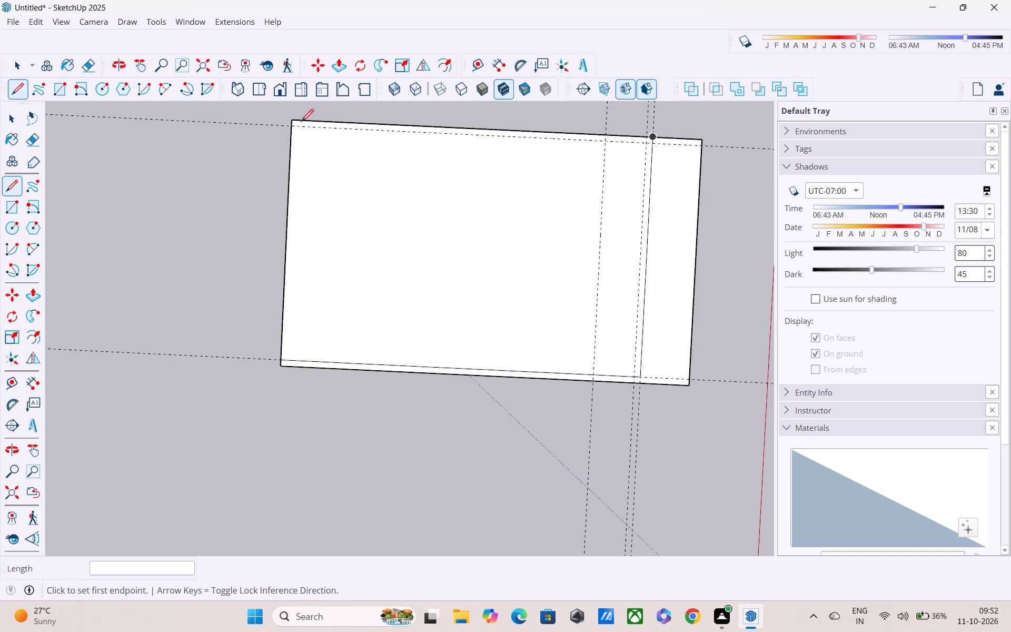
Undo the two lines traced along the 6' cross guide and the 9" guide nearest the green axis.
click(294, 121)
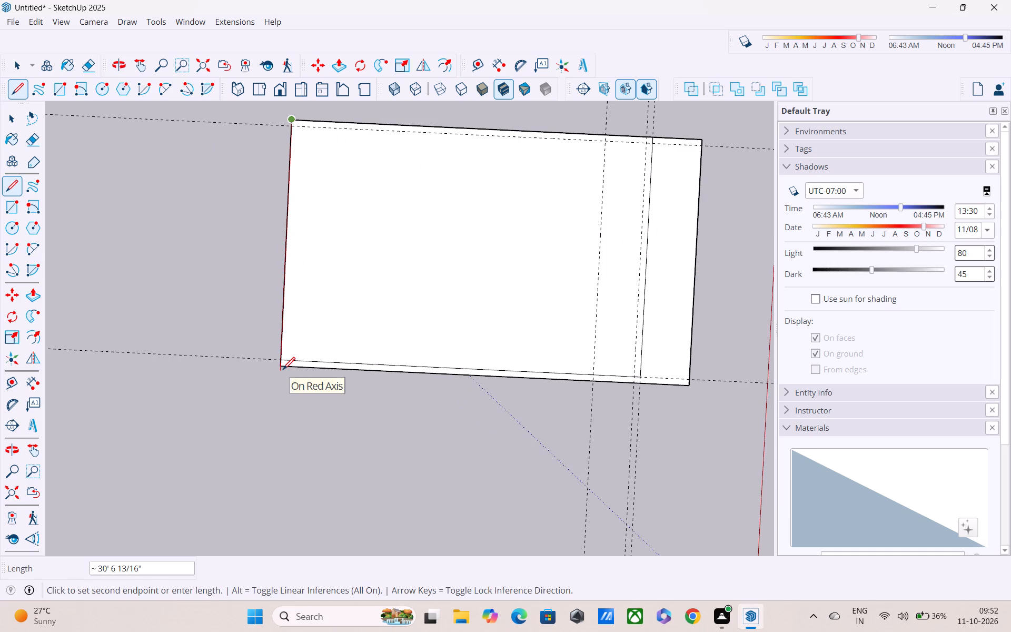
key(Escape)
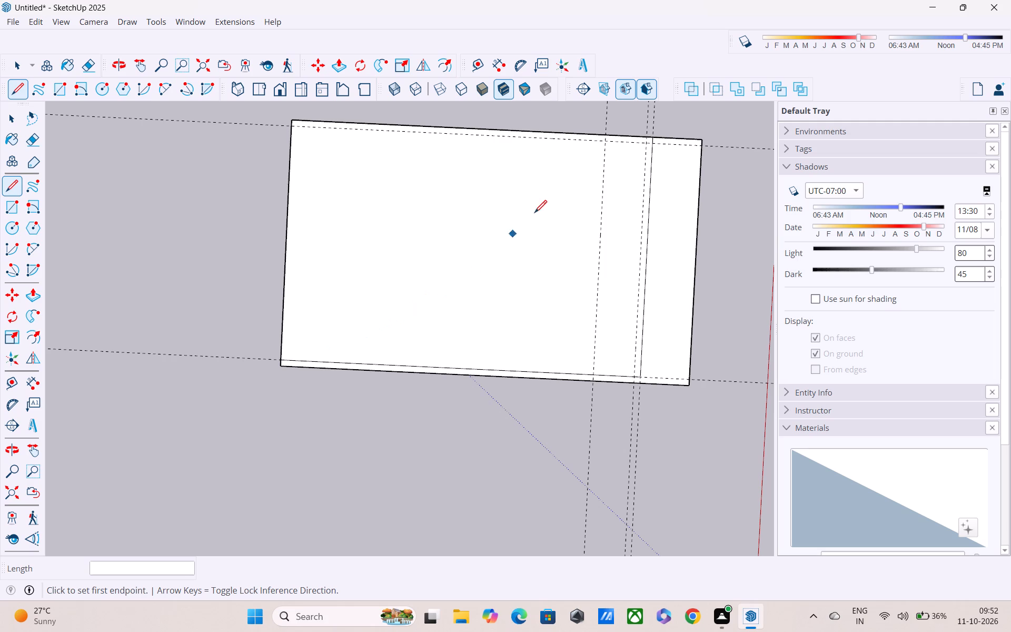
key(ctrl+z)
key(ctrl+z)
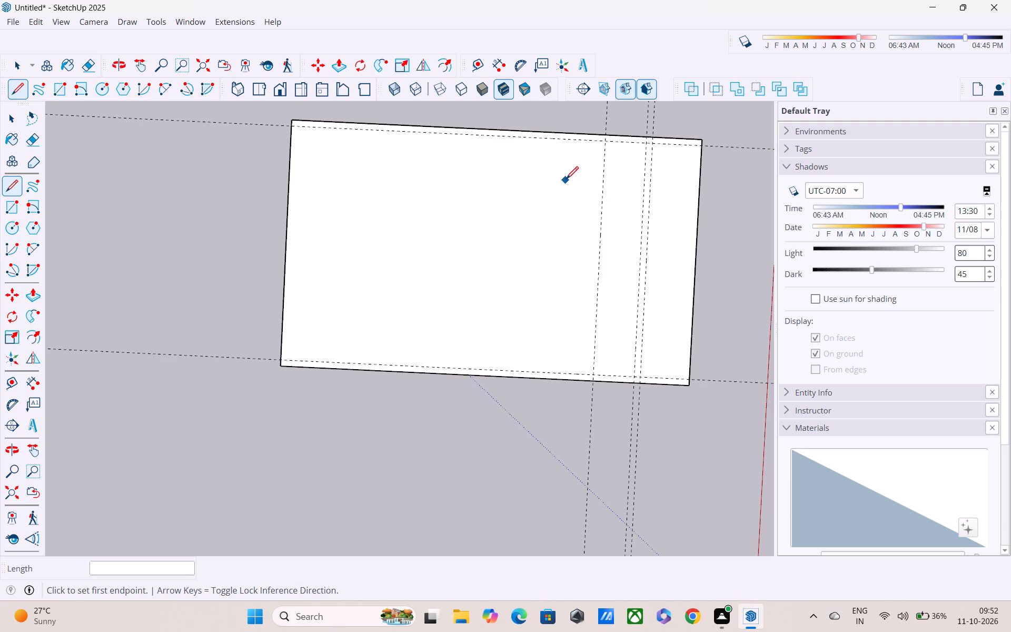
Draw a line along the 50' edge nearest the green axis, from its corner farthest from the red axis to the 6' cross guide.
scroll(566, 186, down, 2)
scroll(464, 360, up, 2)
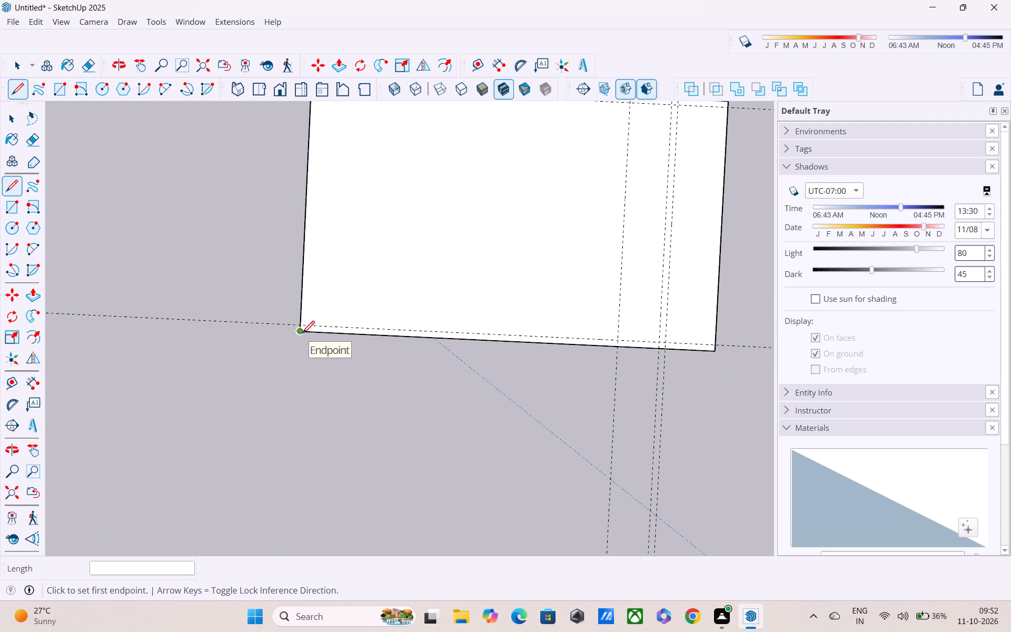
click(302, 334)
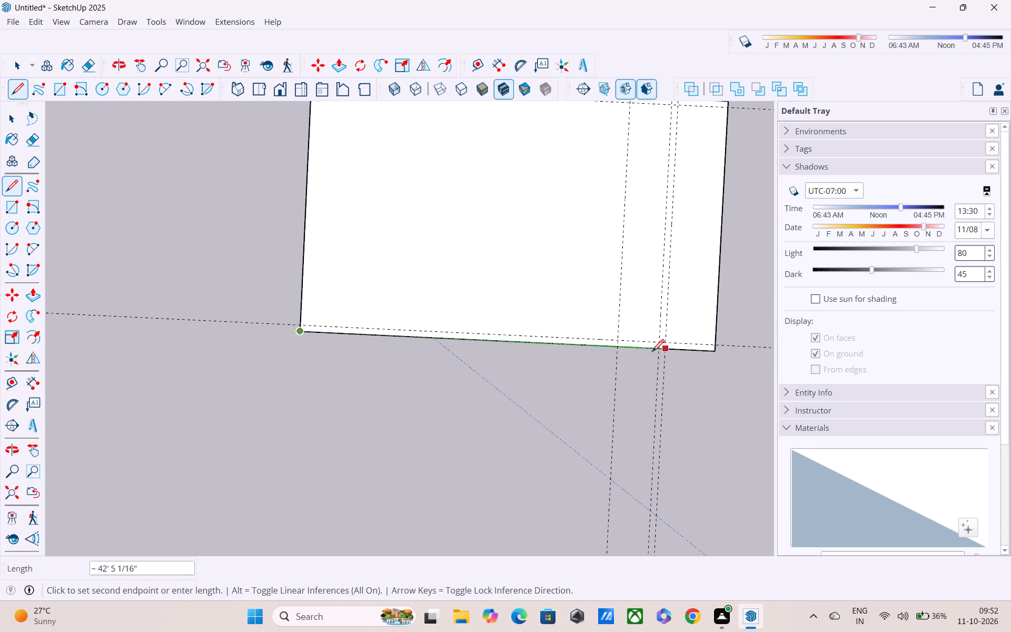
click(663, 351)
Draw a 30' line along the 6' cross guide, from one 50' edge of the rectangle to the other.
middle_drag(666, 328, 671, 374)
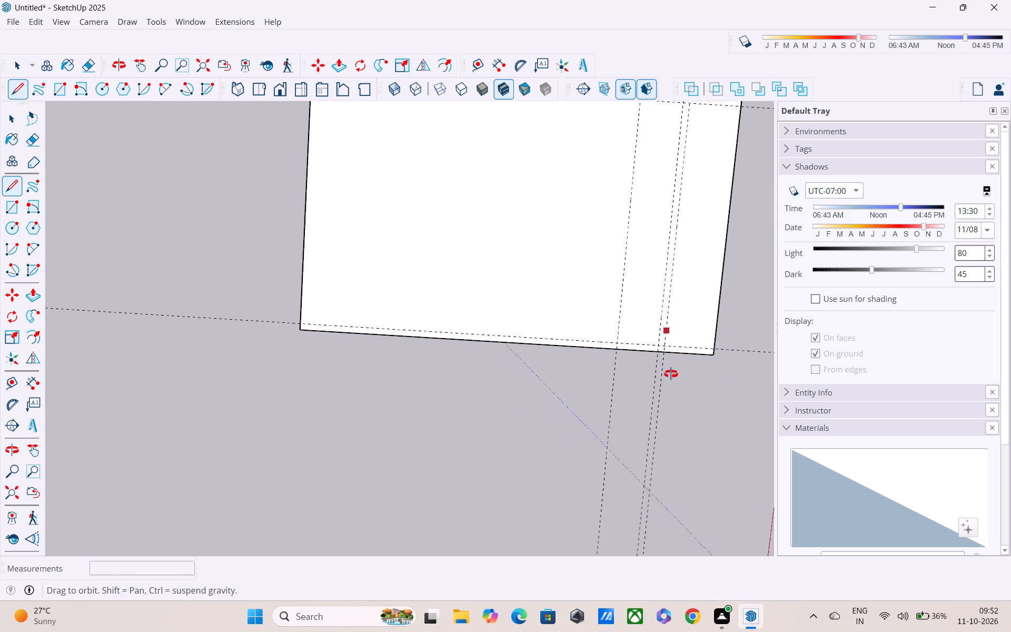
middle_drag(671, 374, 671, 375)
scroll(671, 356, down, 4)
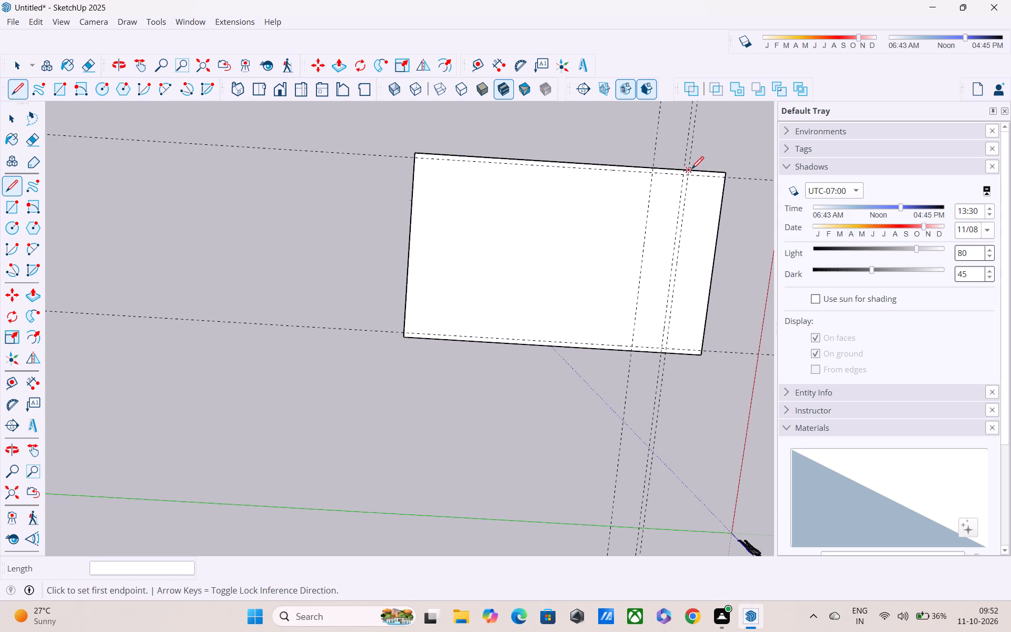
click(691, 170)
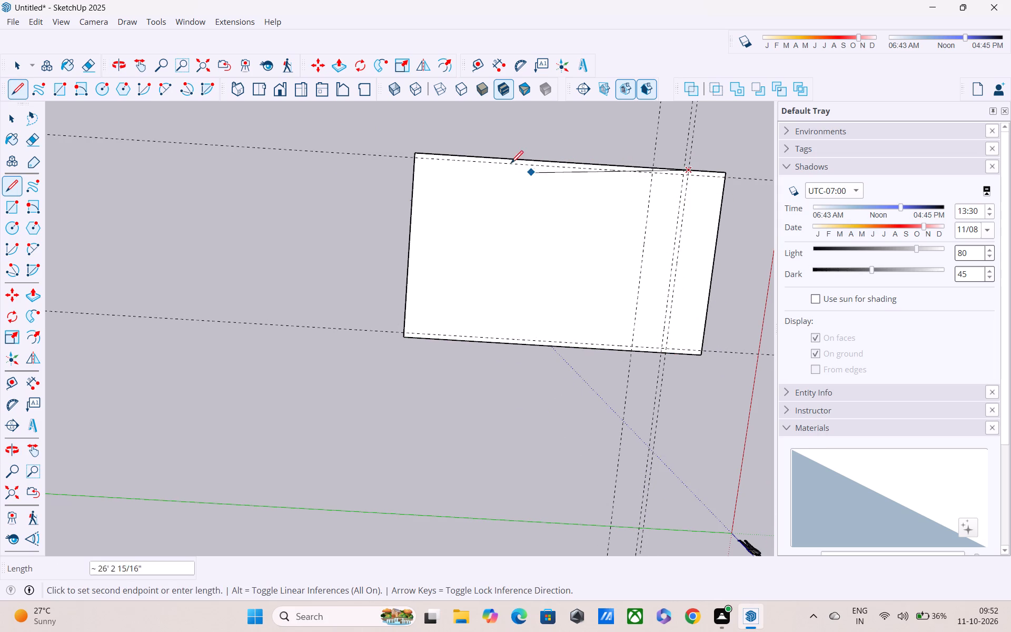
key(ctrl+z)
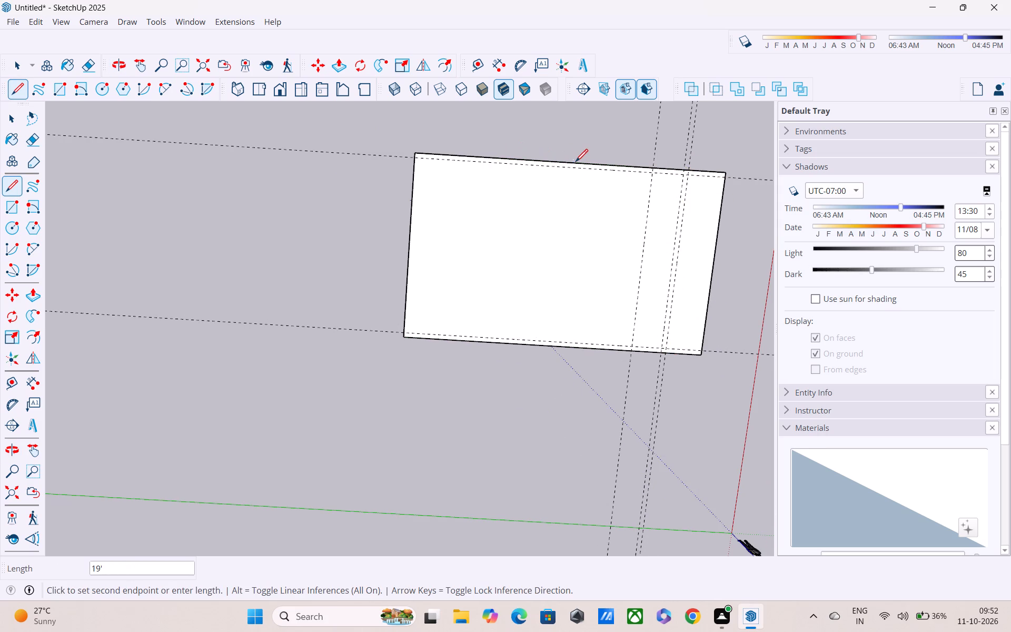
scroll(668, 353, up, 3)
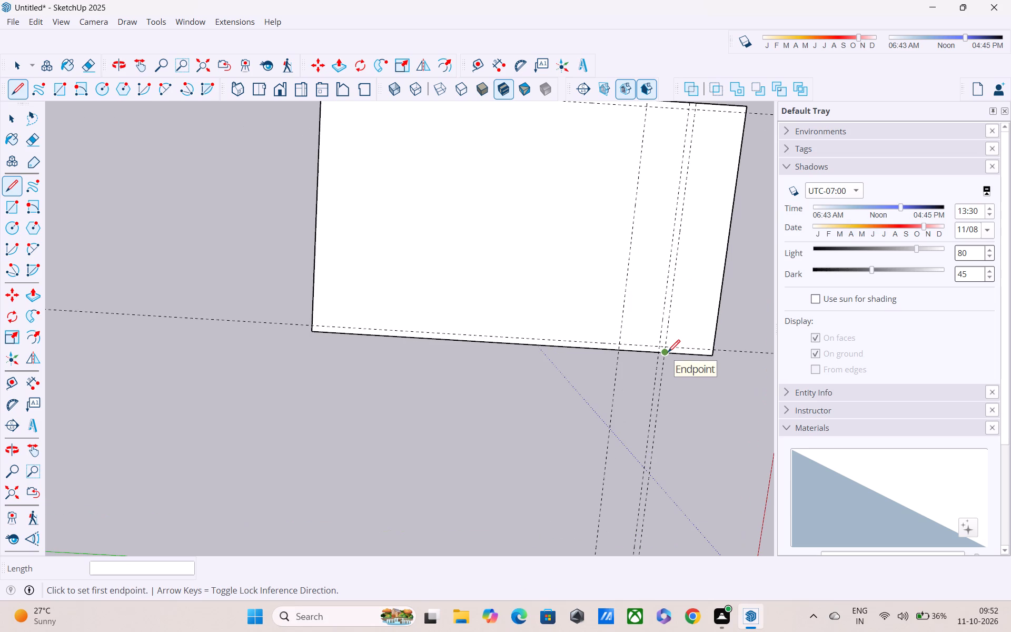
click(668, 353)
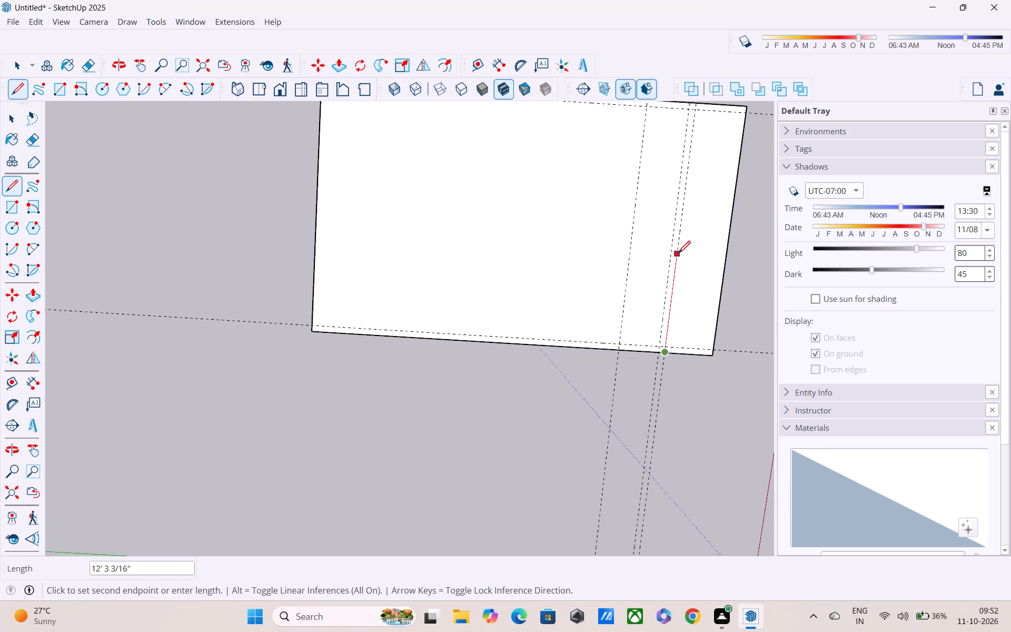
scroll(678, 254, down, 1)
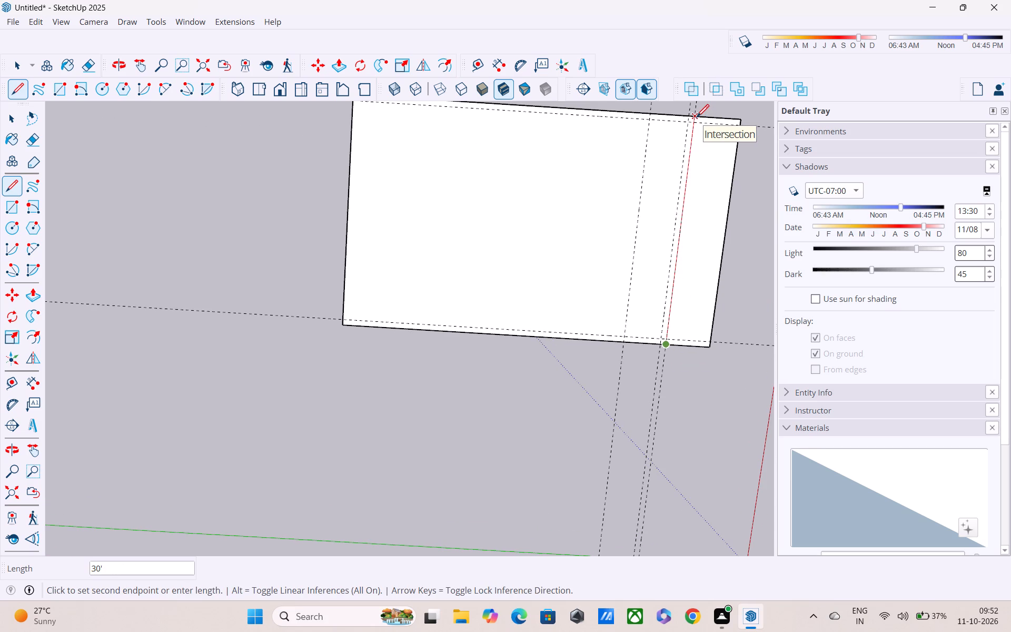
click(697, 118)
Draw a 9" line along the 30' edge farthest from the red axis, from the corner farthest from the green axis to its 9" guide.
scroll(509, 114, down, 2)
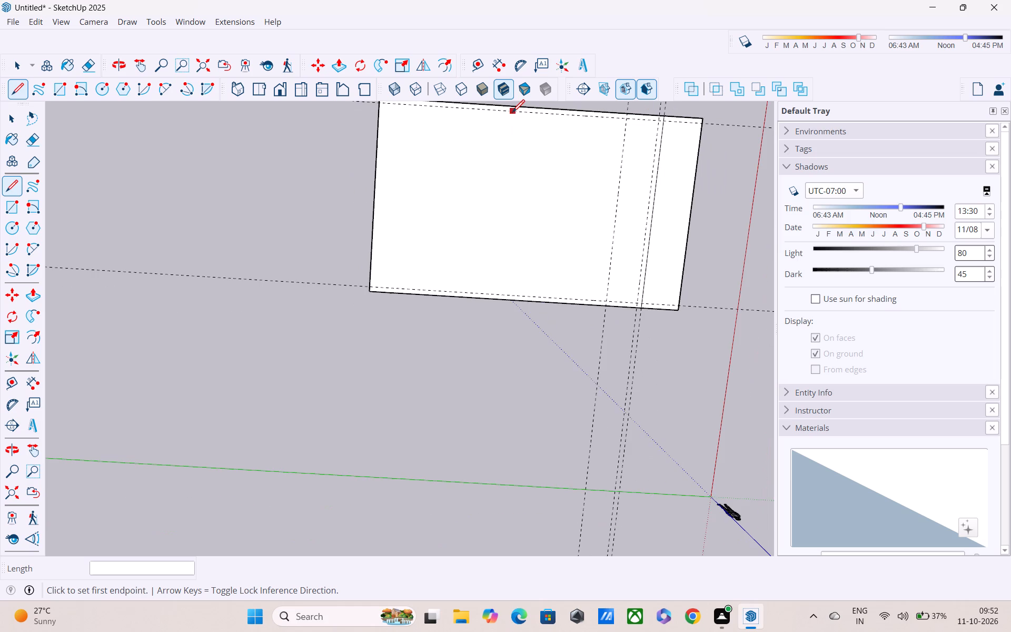
middle_drag(511, 113, 548, 159)
scroll(548, 159, down, 2)
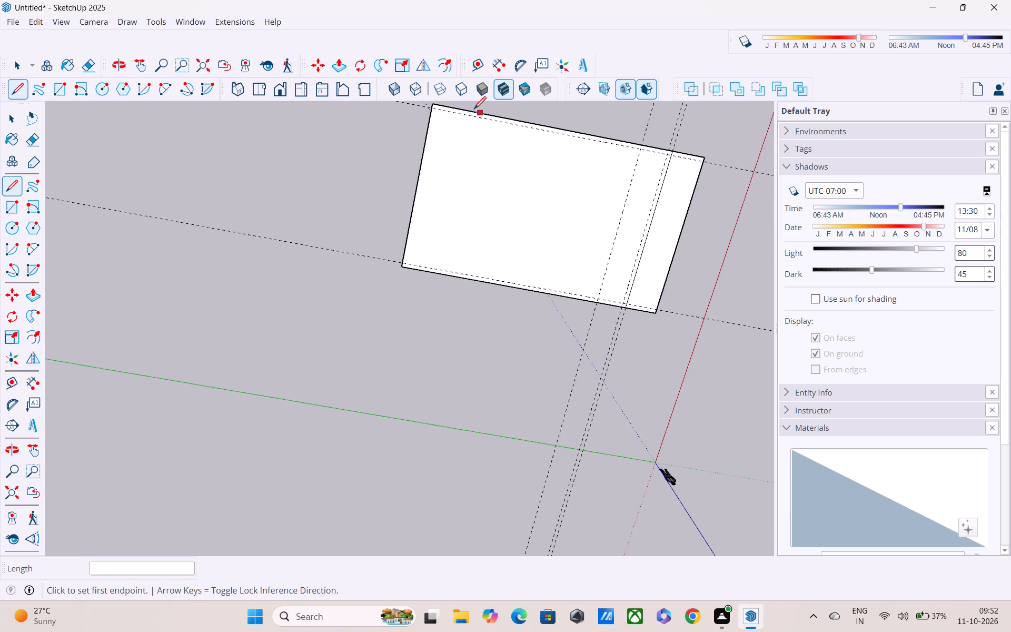
click(439, 107)
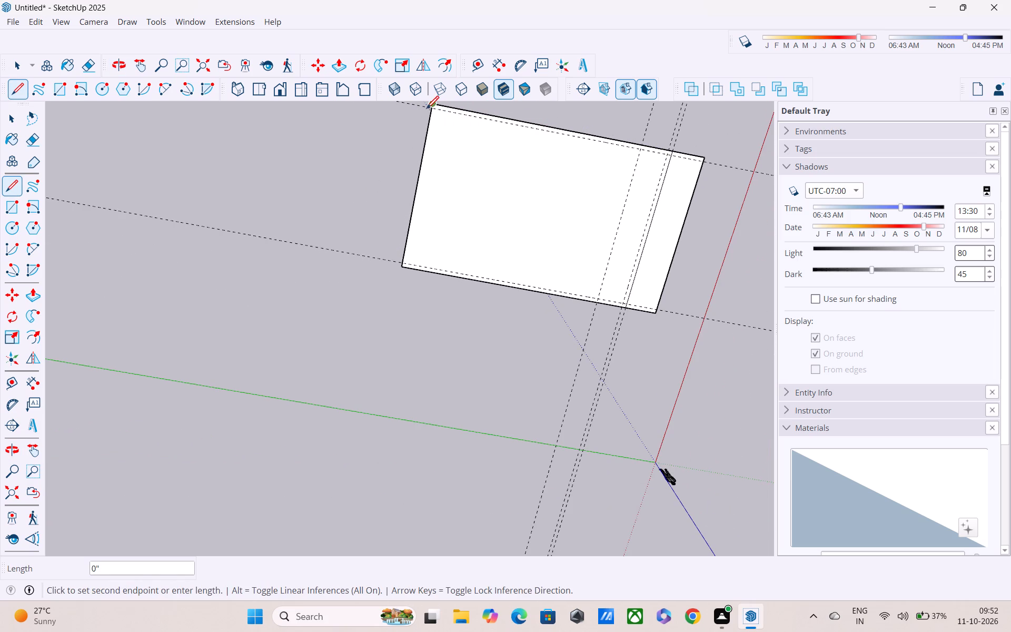
scroll(431, 118, up, 2)
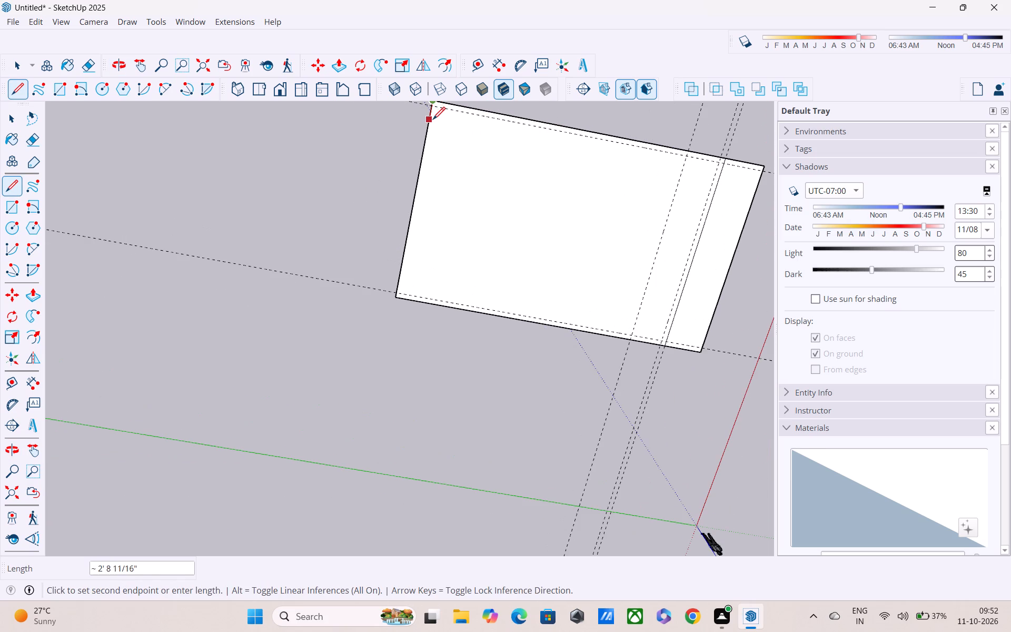
shift+middle_drag(433, 122, 466, 207)
scroll(466, 198, up, 3)
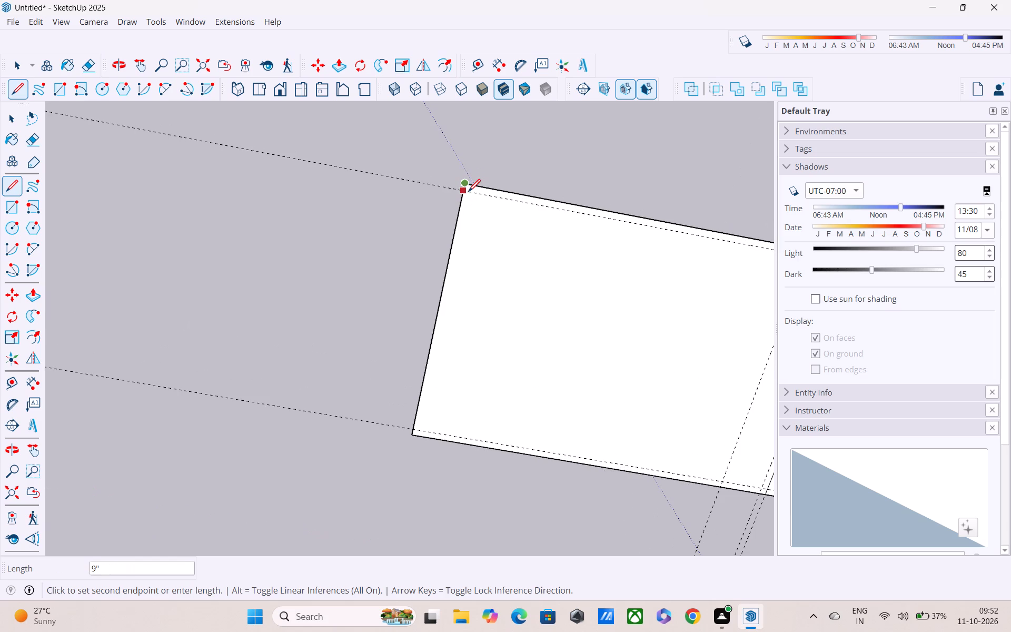
click(468, 193)
Draw a 38' 3" line along the 9" guide farthest from the green axis, from the 30' edge to the 5' offset cross guide.
scroll(505, 213, down, 1)
middle_drag(513, 217, 277, 182)
scroll(279, 183, down, 2)
middle_drag(432, 176, 398, 220)
scroll(398, 219, down, 3)
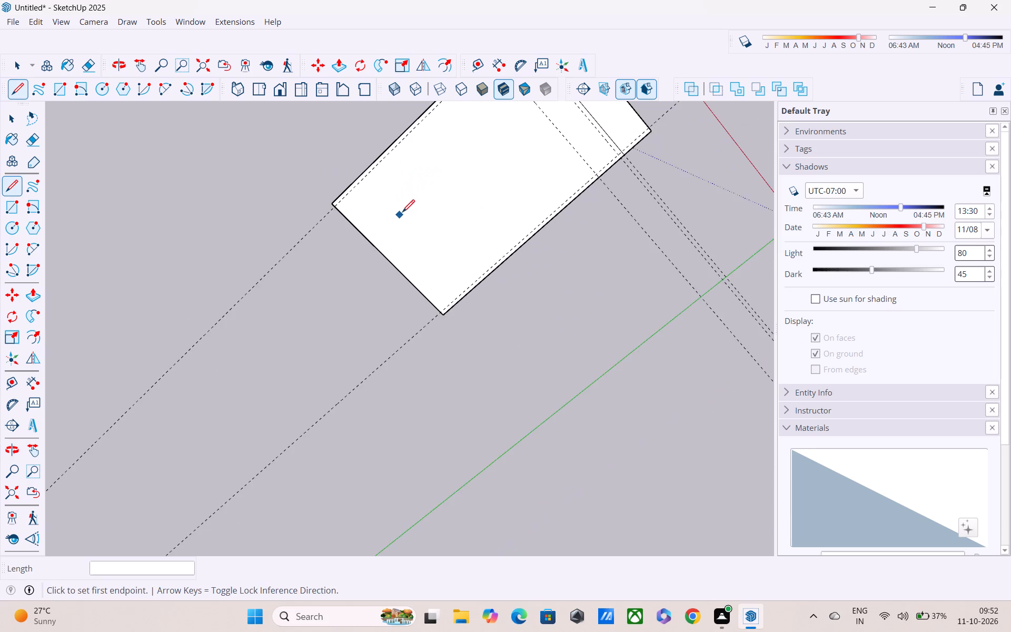
scroll(408, 206, down, 5)
shift+middle_drag(426, 201, 448, 306)
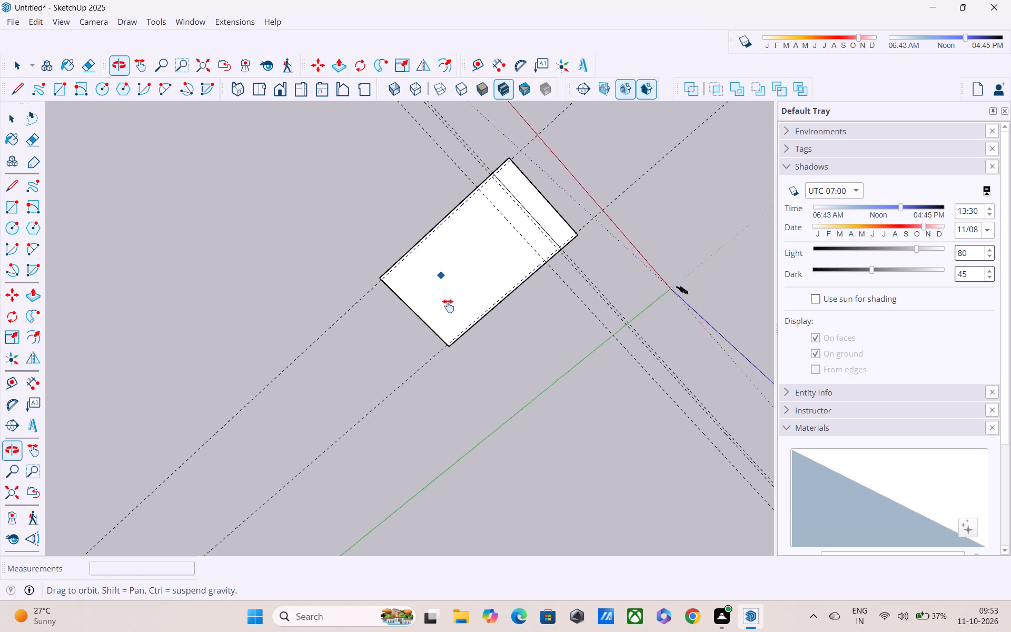
shift+middle_drag(448, 306, 453, 322)
shift+middle_drag(455, 304, 464, 232)
shift+scroll(442, 238, up, 4)
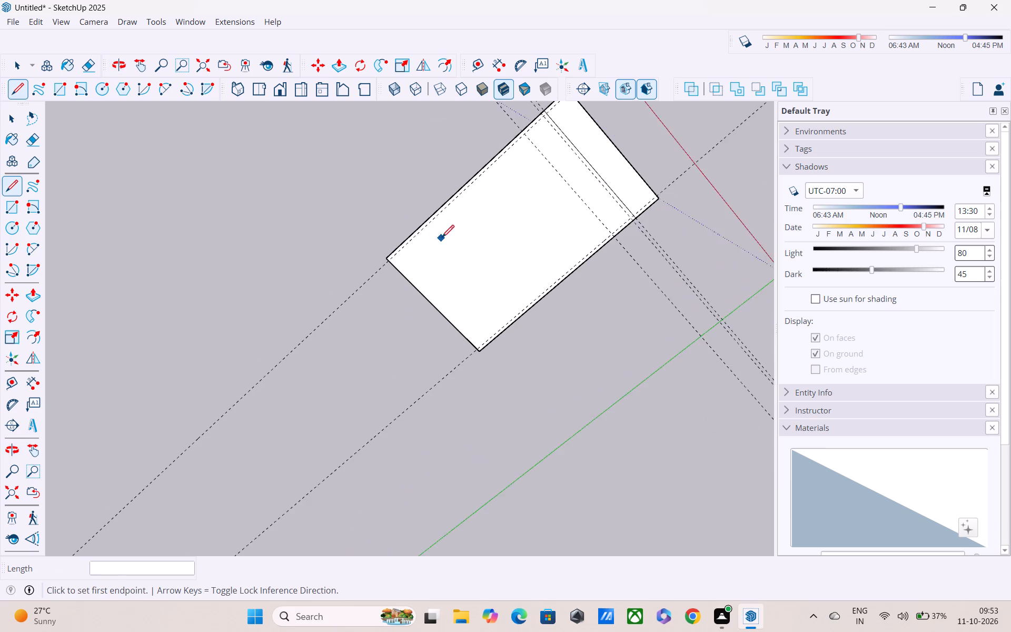
shift+middle_drag(424, 243, 434, 330)
shift+scroll(419, 342, up, 4)
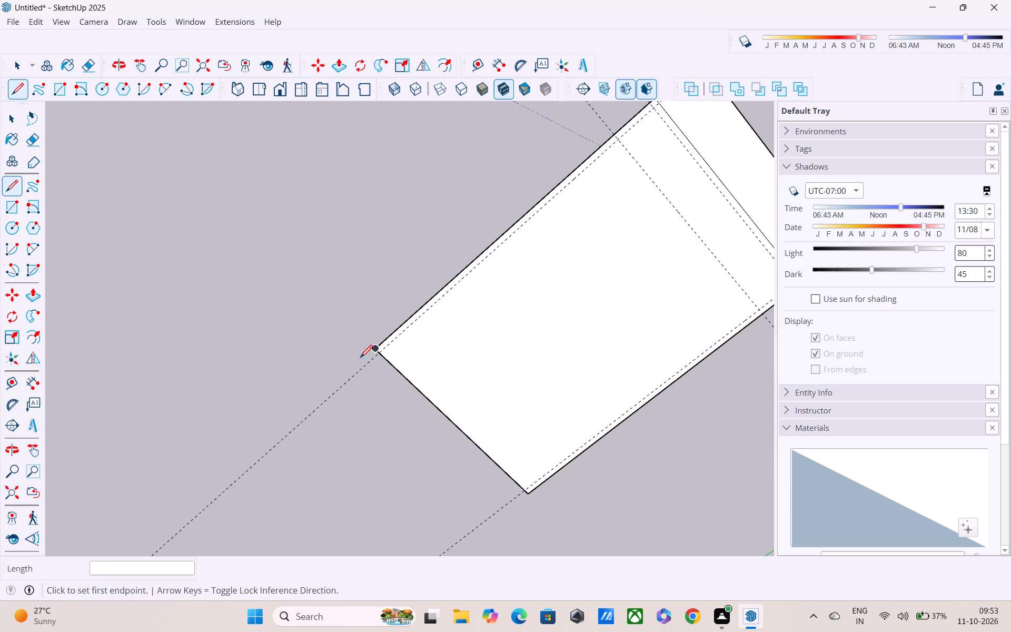
shift+scroll(375, 355, up, 3)
shift+click(380, 357)
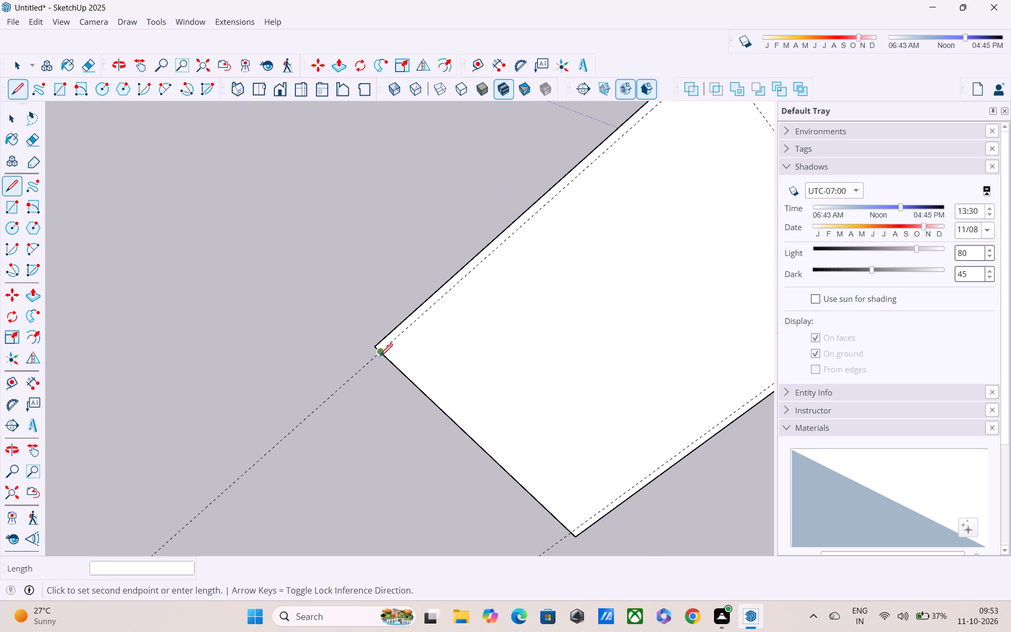
shift+middle_drag(511, 298, 485, 362)
shift+scroll(485, 362, down, 5)
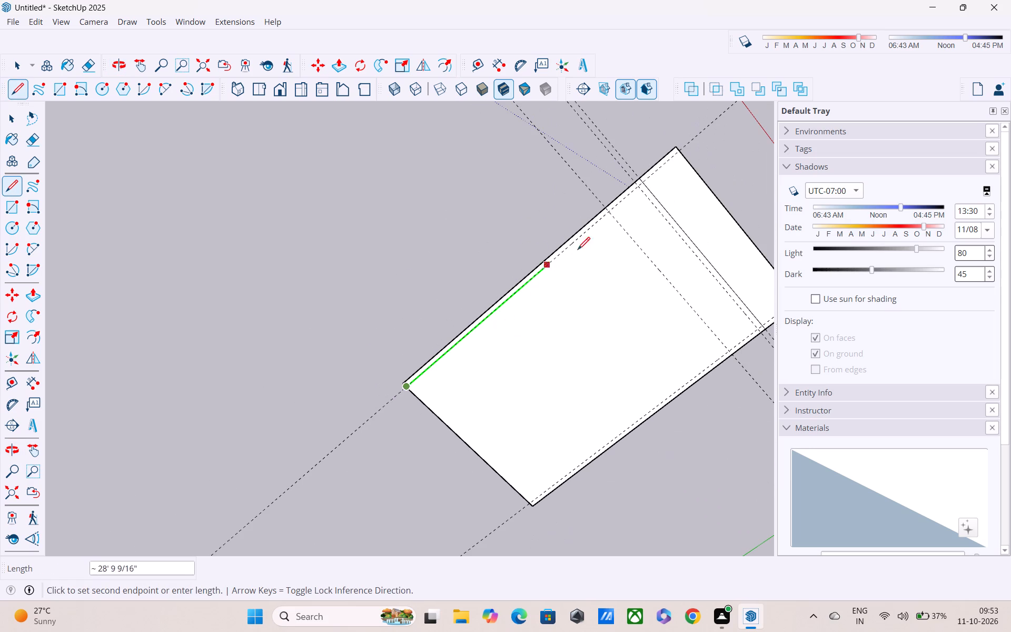
shift+scroll(637, 196, up, 3)
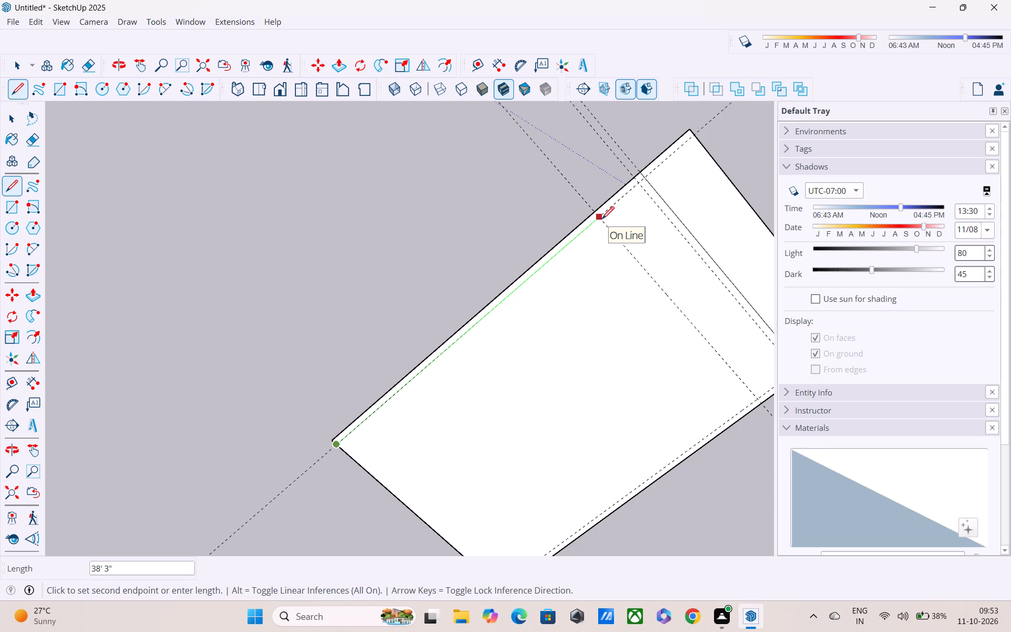
click(602, 220)
Continue the line along the 5' offset cross guide to the 9" guide nearest the green axis.
middle_drag(687, 316, 440, 232)
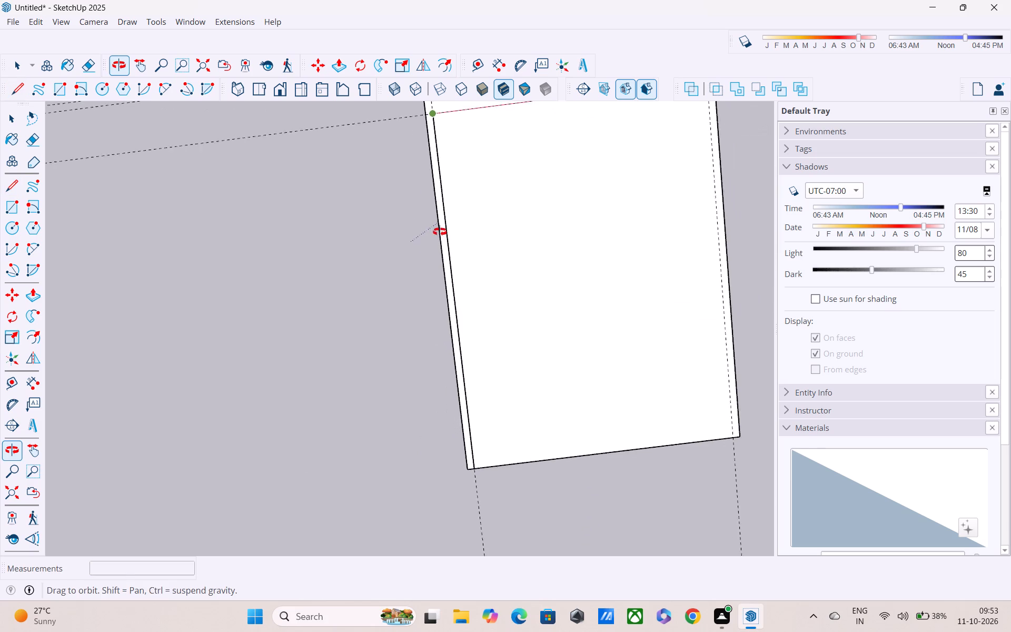
middle_drag(440, 232, 436, 231)
scroll(436, 231, down, 4)
middle_drag(528, 144, 533, 220)
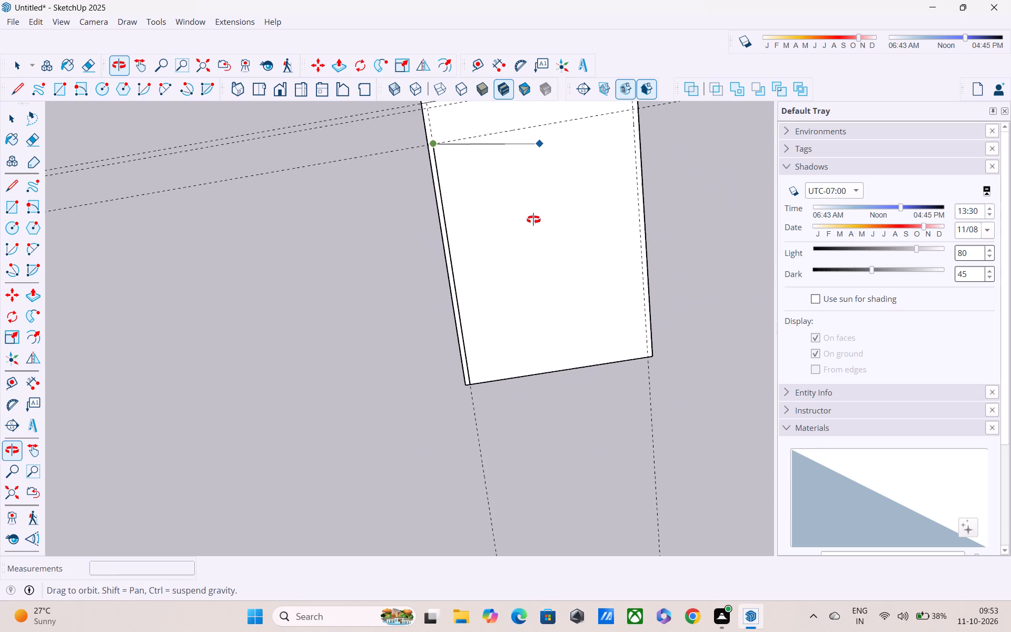
middle_drag(533, 220, 534, 216)
shift+middle_drag(536, 206, 548, 296)
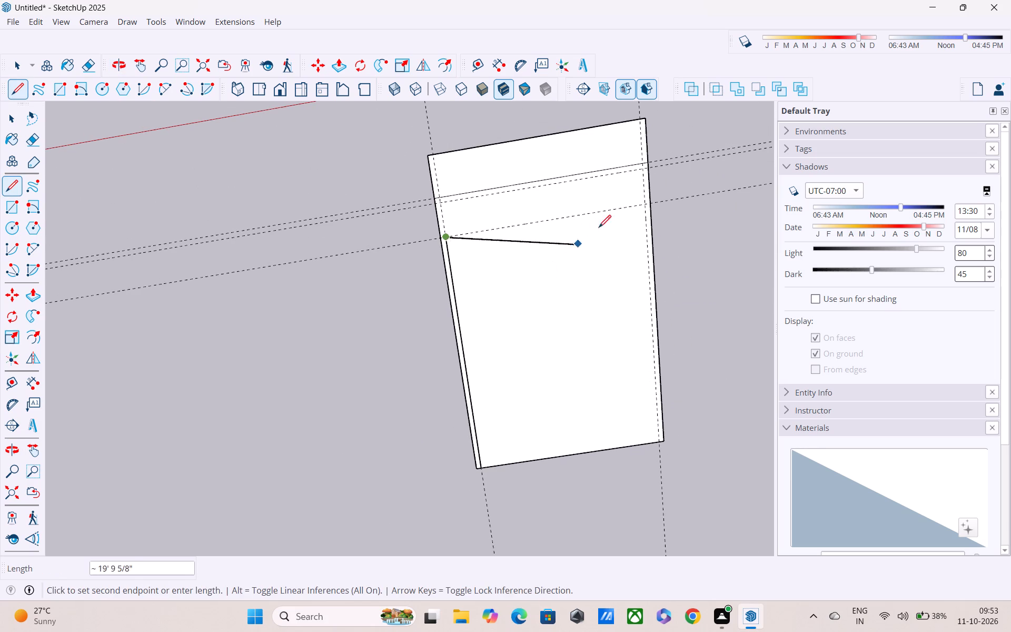
click(644, 205)
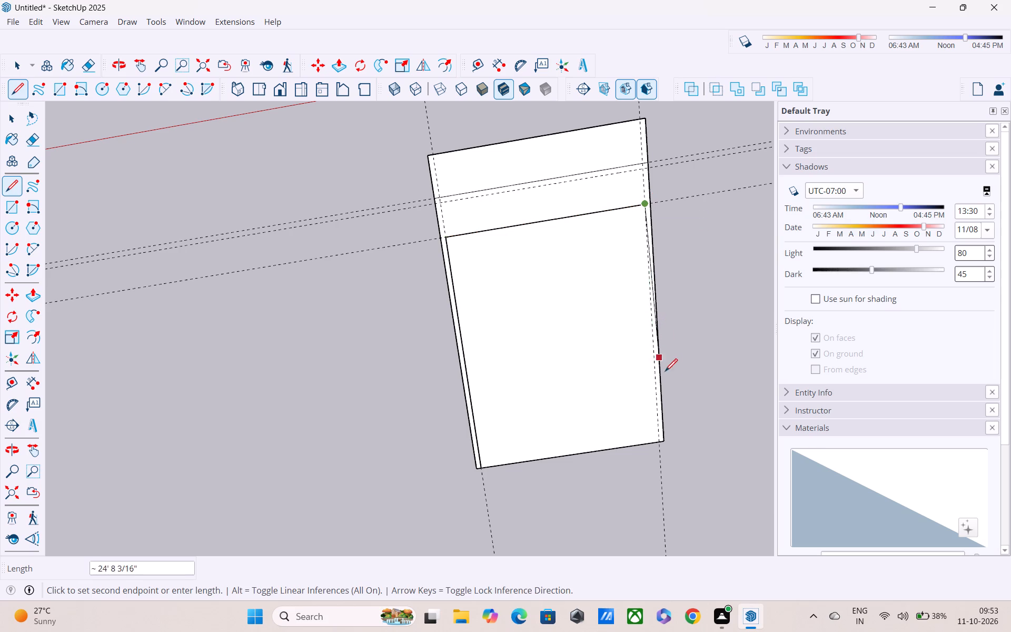
Continue the line 38' 3" along the 9" guide nearest the green axis to the 30' edge farthest from the red axis.
click(656, 448)
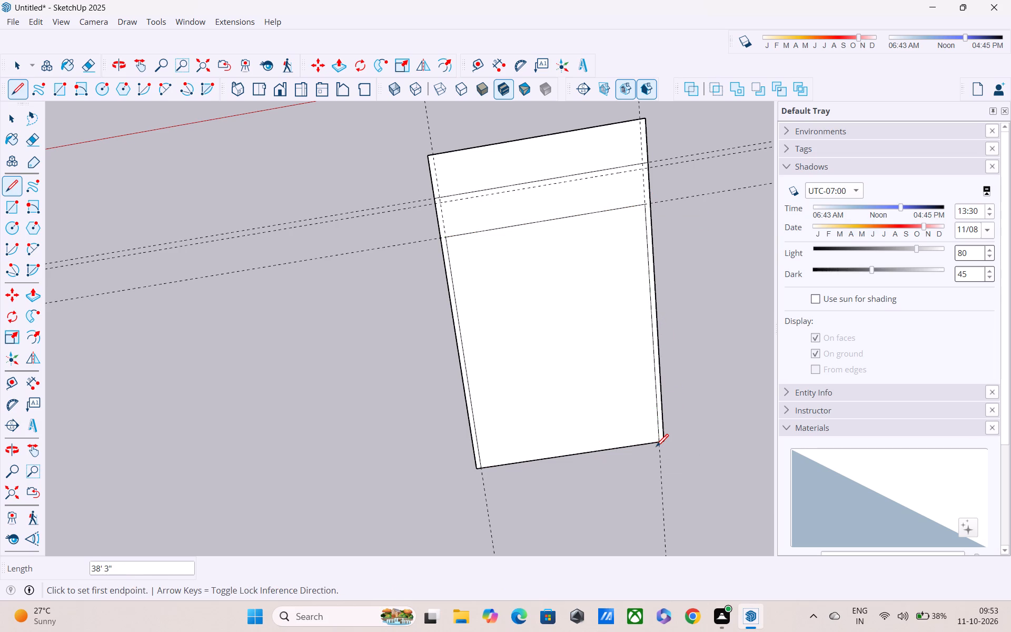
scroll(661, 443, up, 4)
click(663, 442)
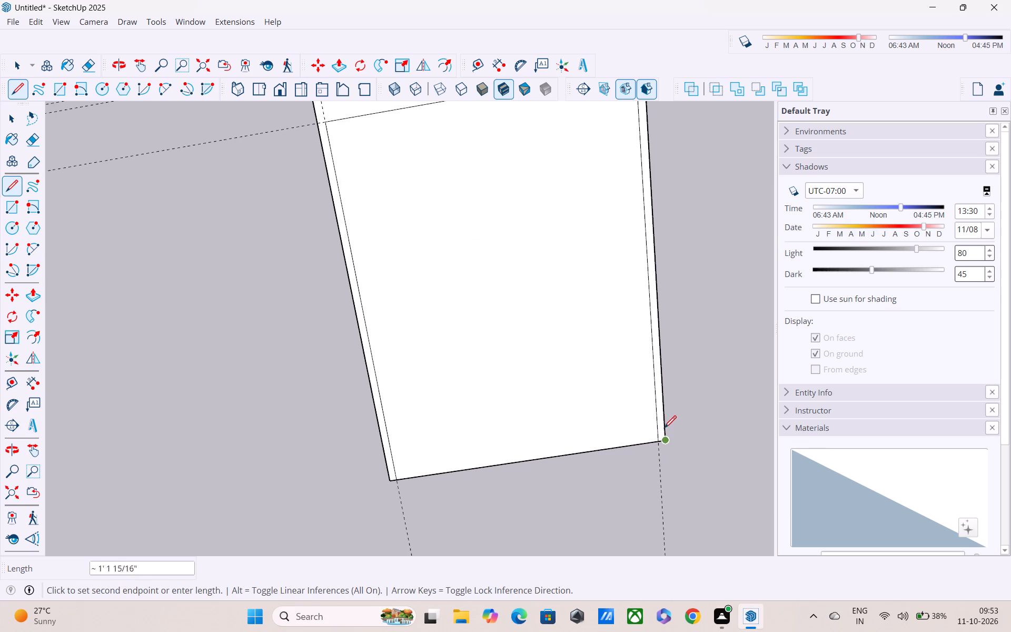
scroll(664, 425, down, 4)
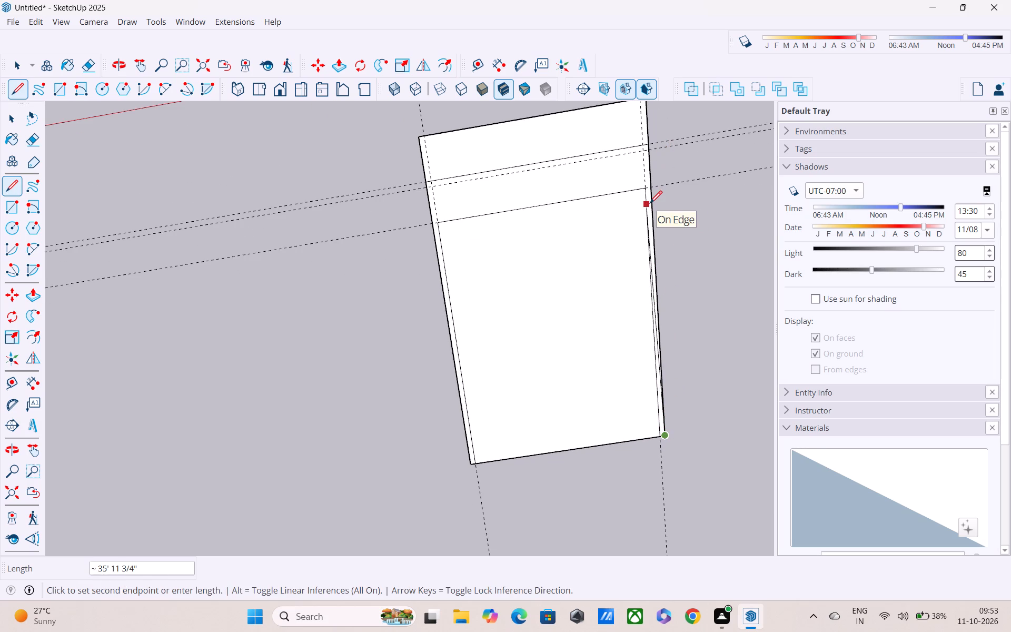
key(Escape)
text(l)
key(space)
Draw a 5' 9" line along the 9" guide nearest the green axis, from the 5' offset cross line to the 6' cross line.
scroll(649, 203, up, 2)
middle_drag(649, 201, 657, 292)
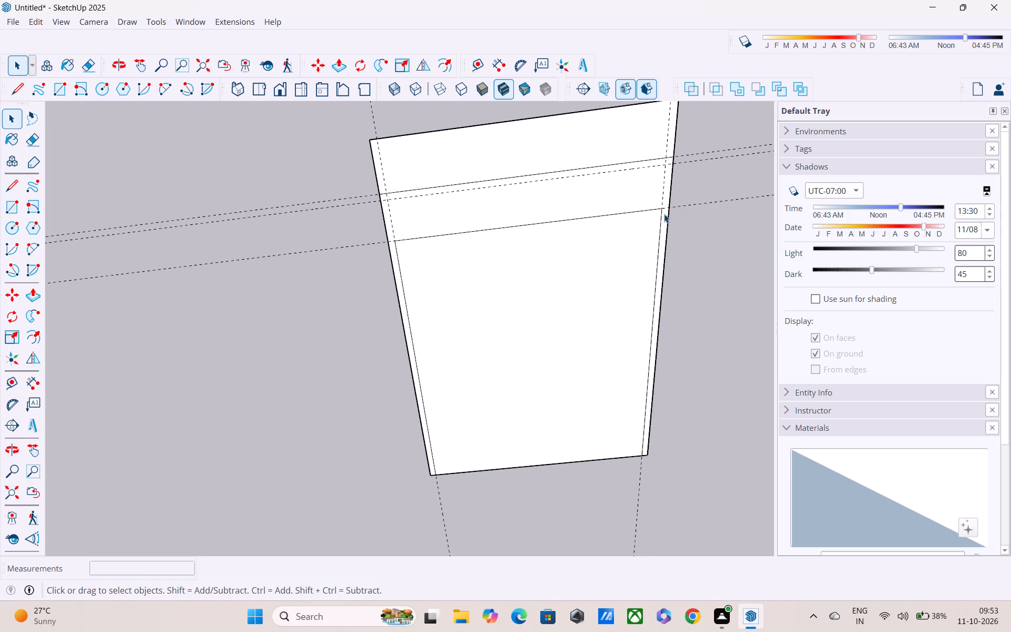
key(l)
click(665, 210)
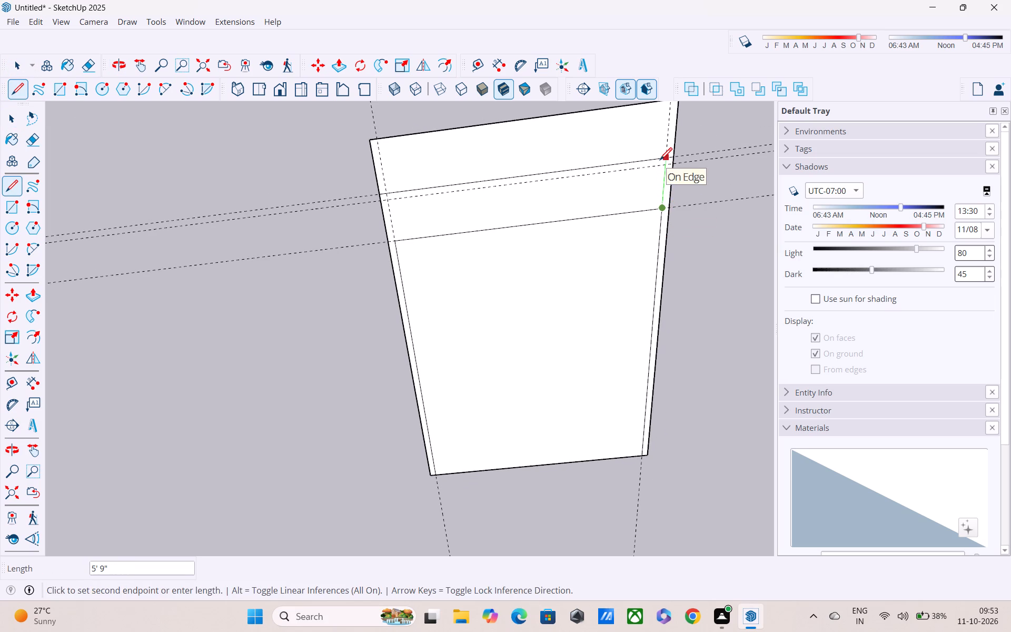
click(661, 161)
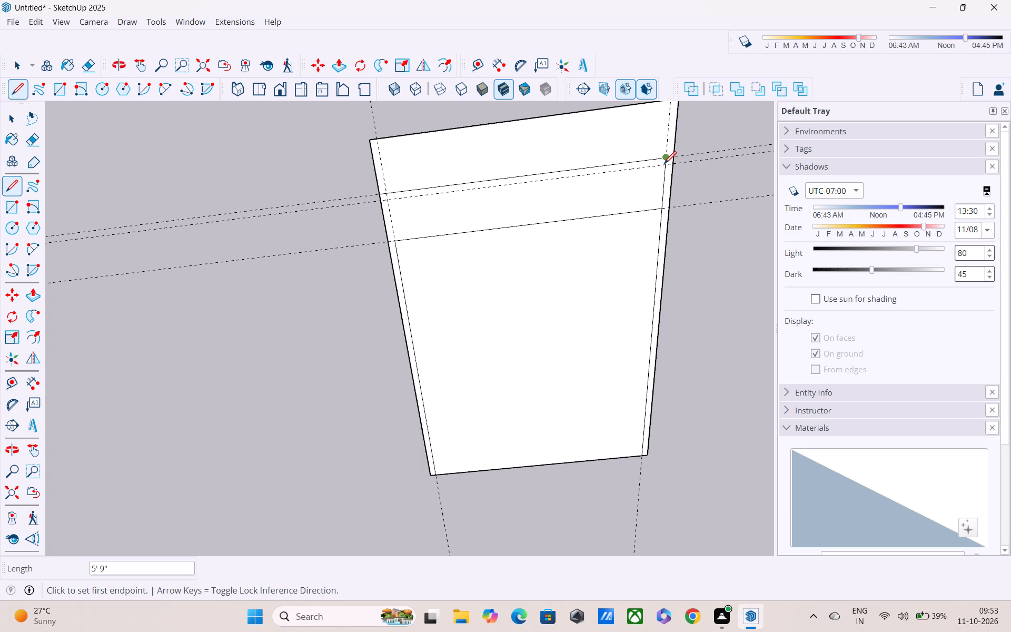
click(664, 165)
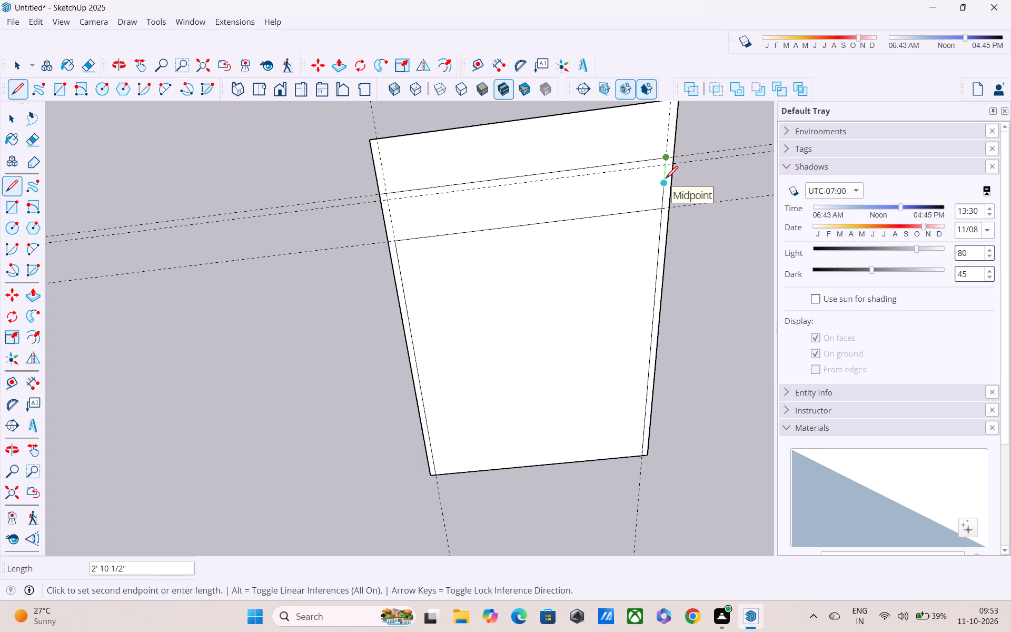
key(Escape)
Draw a 10' line along the 9" cross guide, starting at the side guide nearest the green axis, and continue it 5' to the 5' offset cross line.
middle_drag(650, 239, 609, 259)
scroll(609, 259, up, 1)
scroll(609, 259, down, 2)
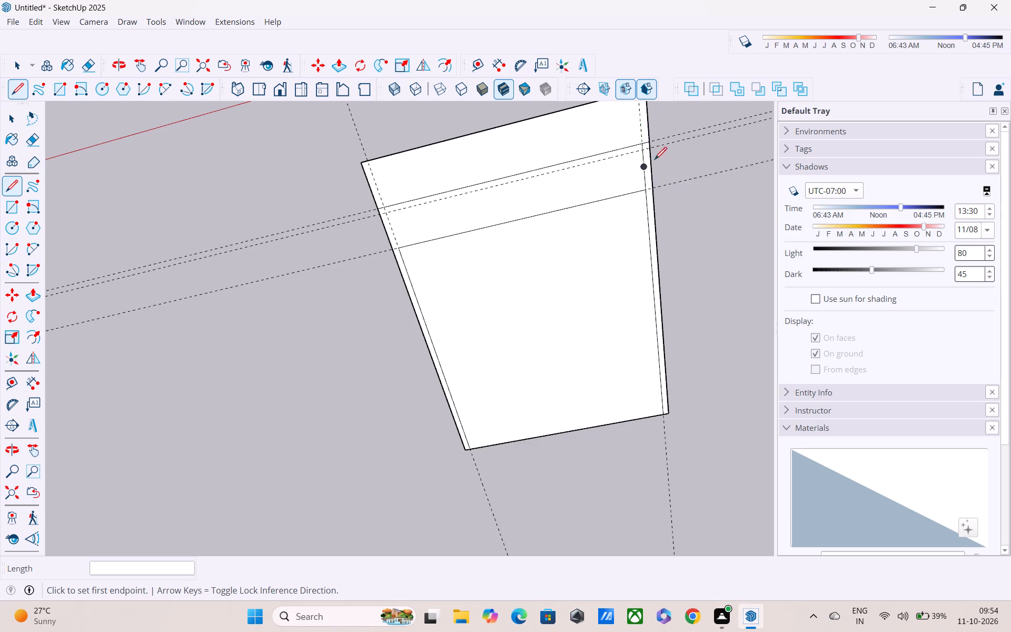
scroll(653, 172, up, 2)
click(637, 149)
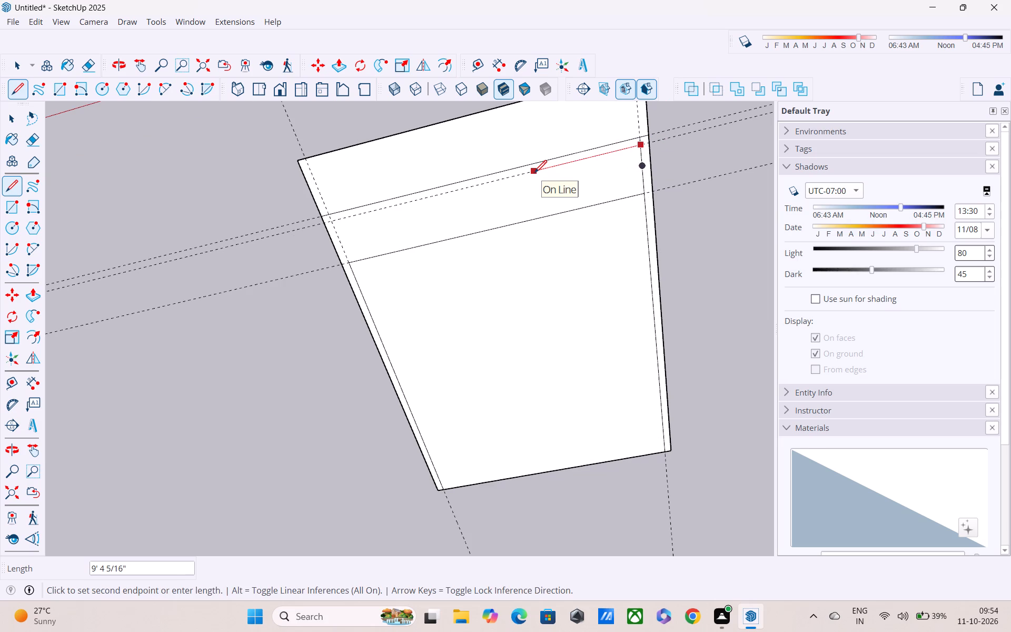
text(10')
key(Return)
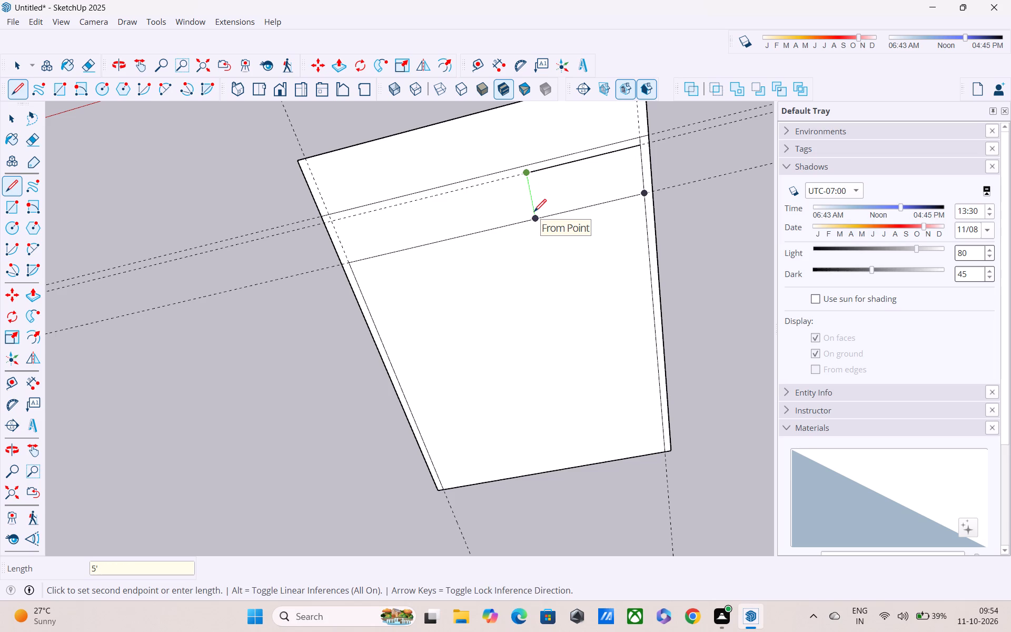
click(534, 224)
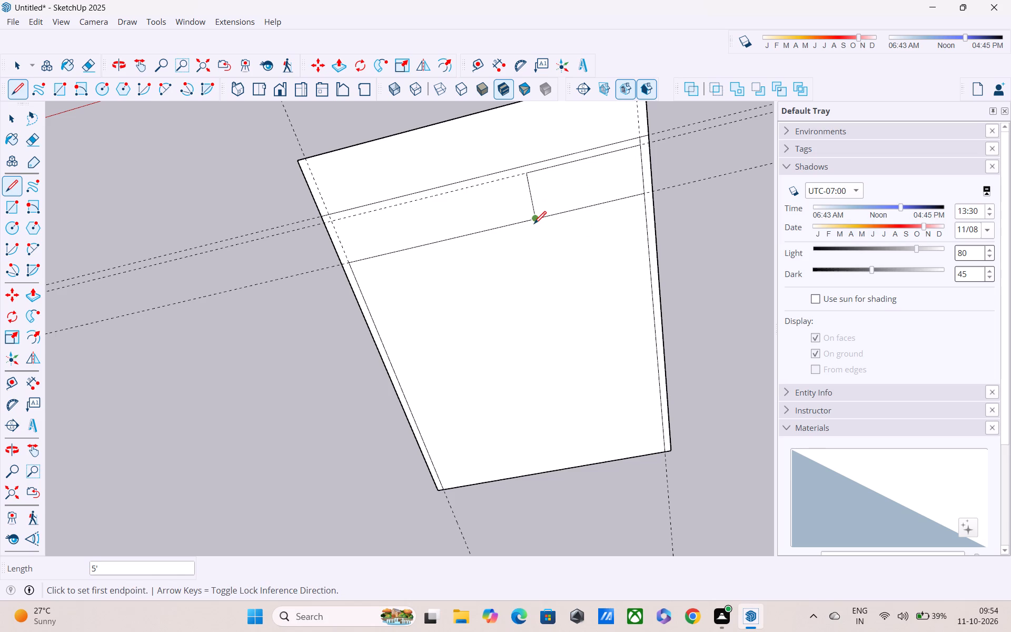
key(Escape)
Examine the traced wall outlines over the whole plan from the opposite side.
scroll(522, 176, down, 2)
shift+middle_drag(581, 278, 461, 230)
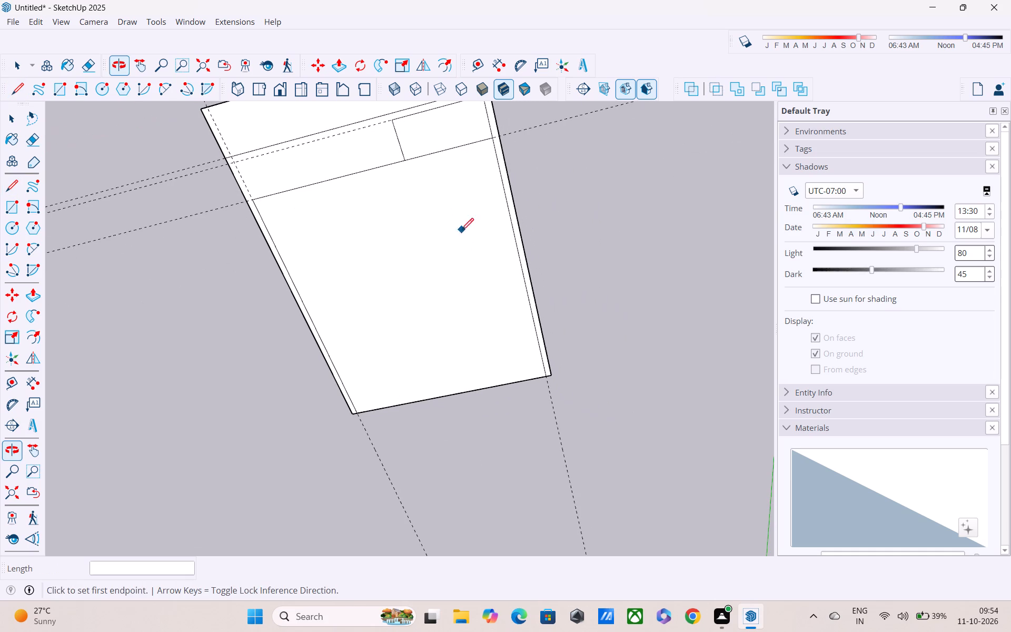
key(Escape)
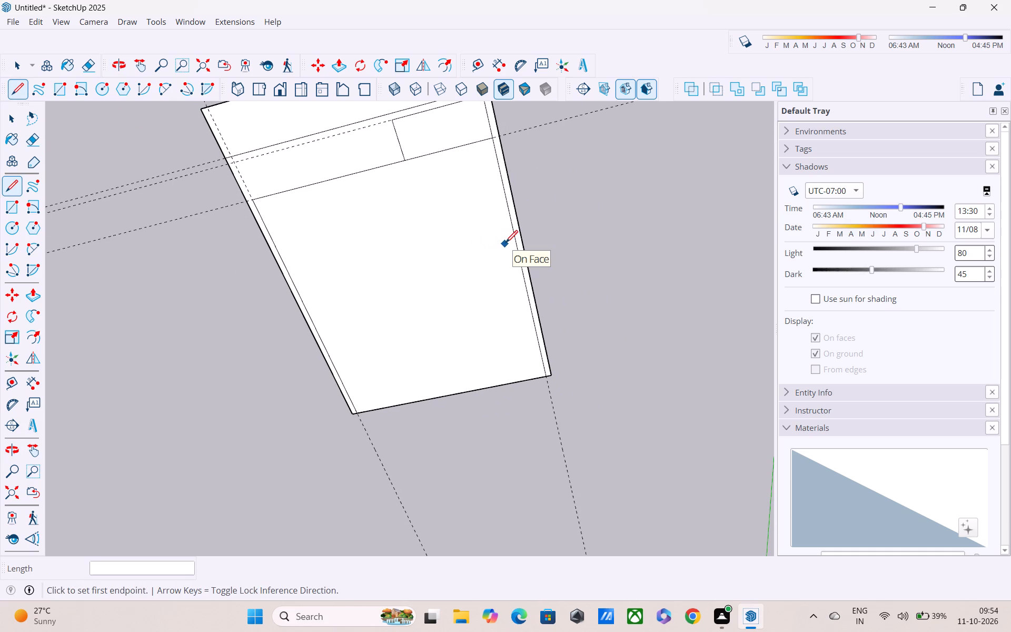
key(space)
middle_drag(507, 242, 470, 240)
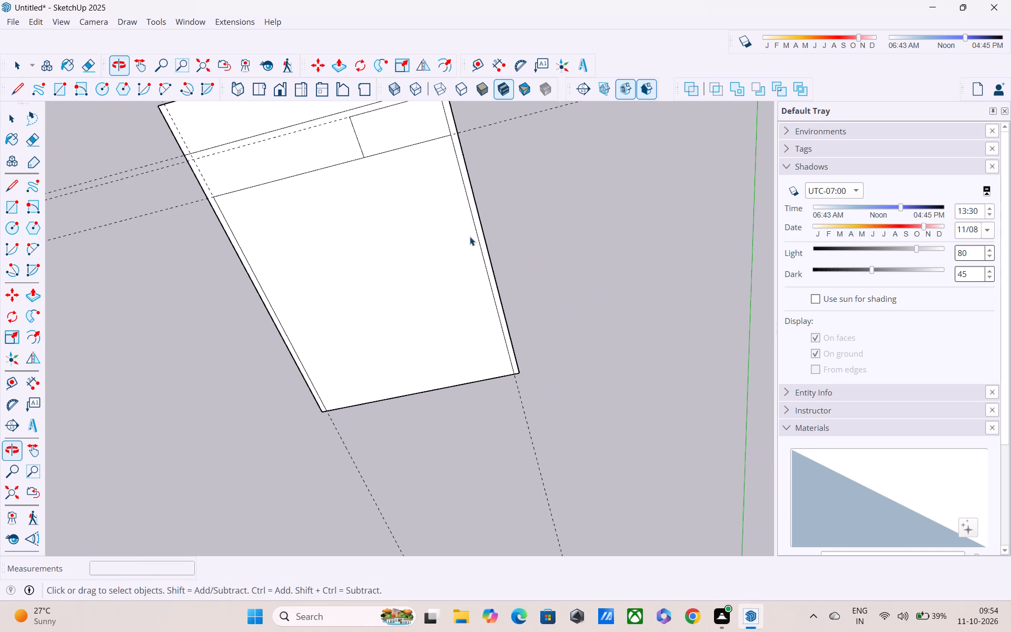
middle_drag(470, 236, 486, 50)
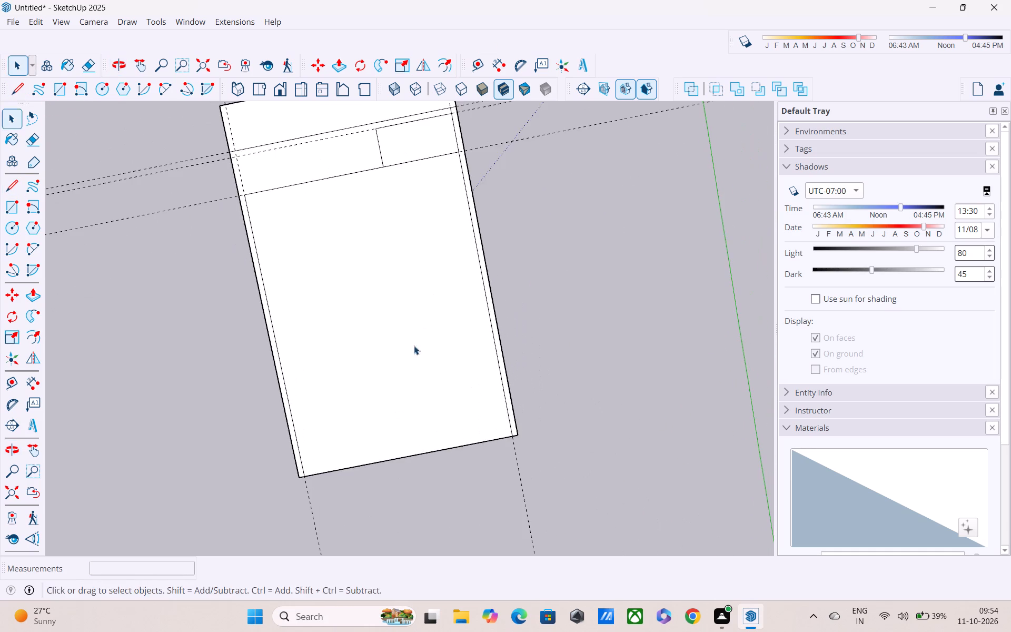
middle_drag(414, 345, 582, 197)
middle_drag(201, 386, 569, 212)
middle_drag(205, 436, 317, 436)
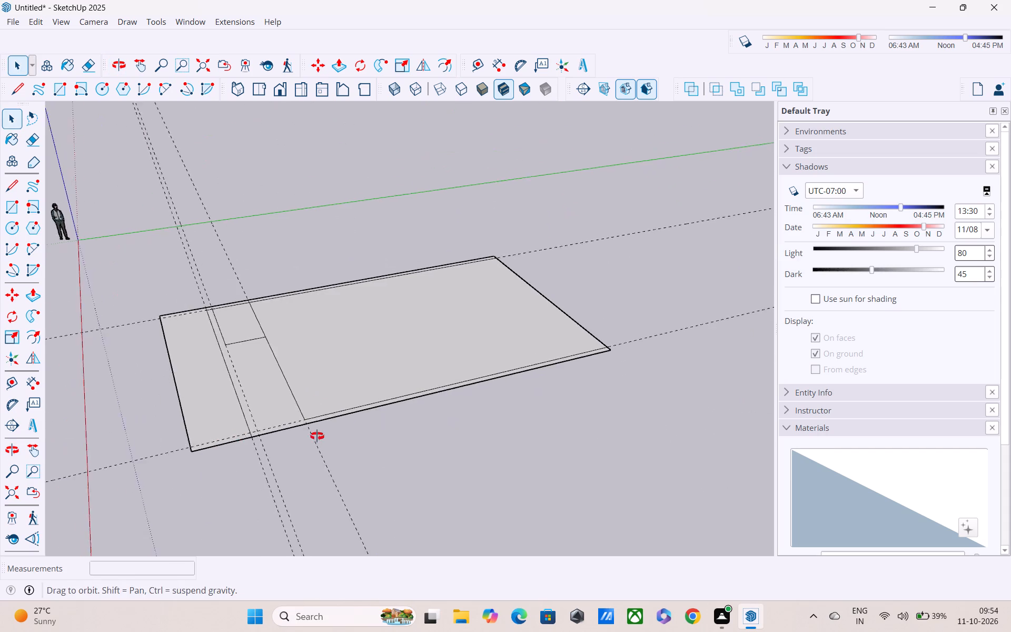
middle_drag(317, 436, 494, 440)
middle_drag(407, 458, 458, 542)
middle_drag(454, 511, 468, 552)
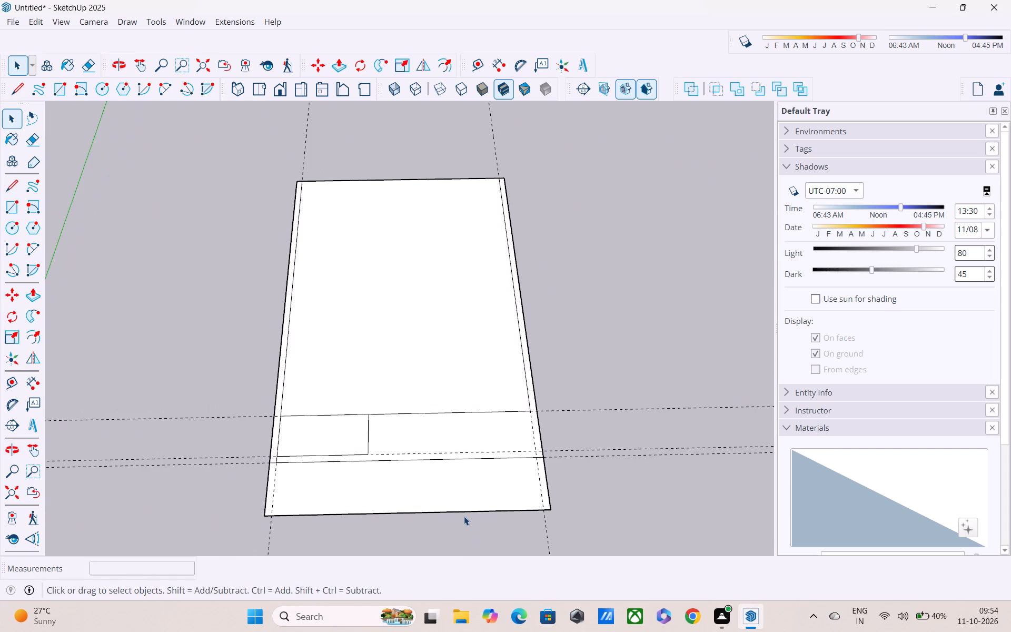
scroll(464, 506, up, 2)
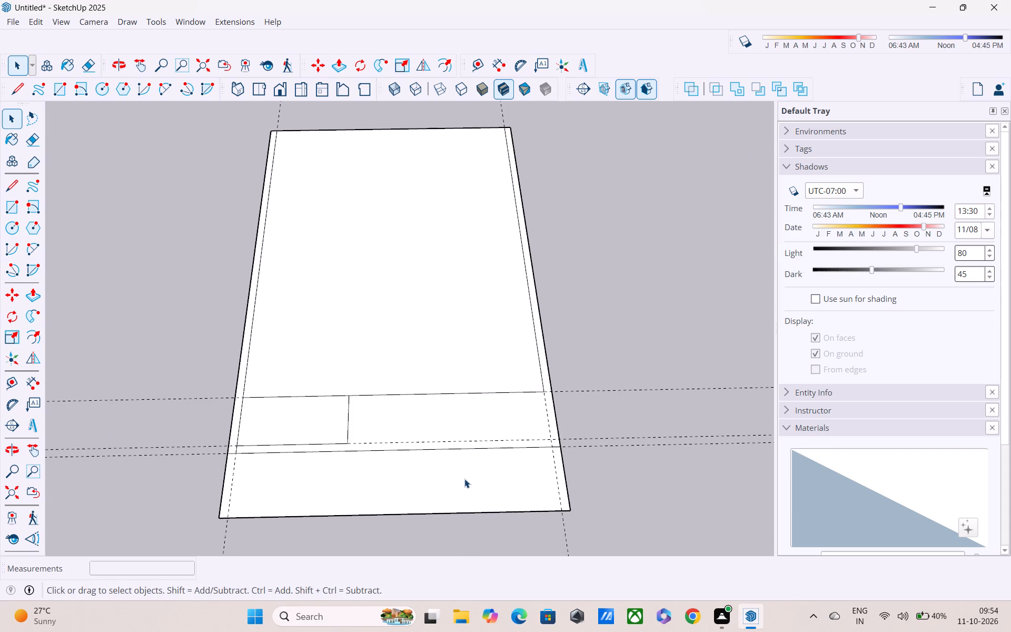
scroll(405, 420, down, 2)
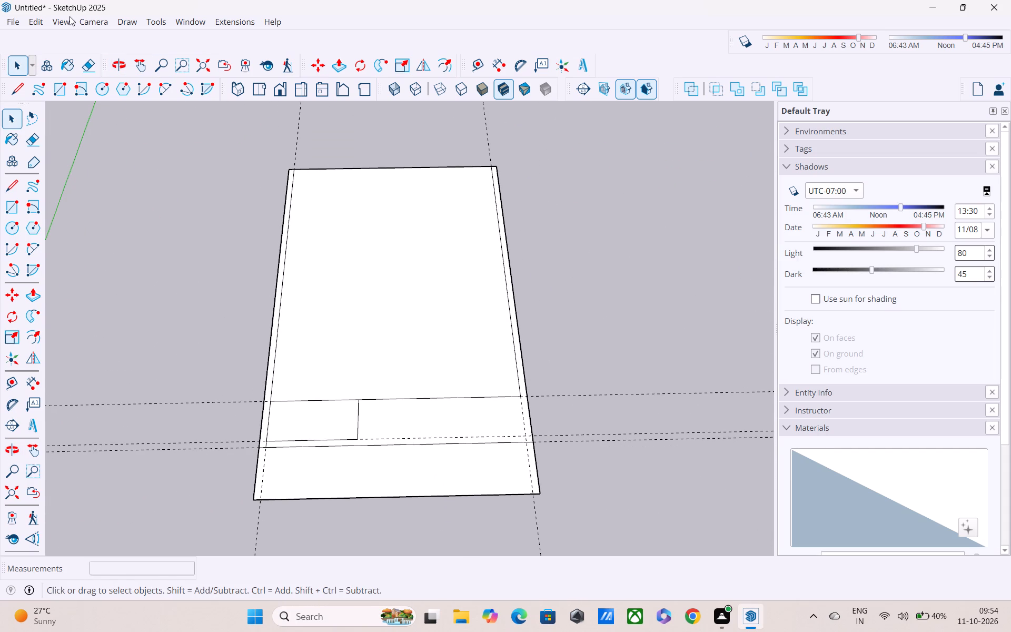
click(66, 22)
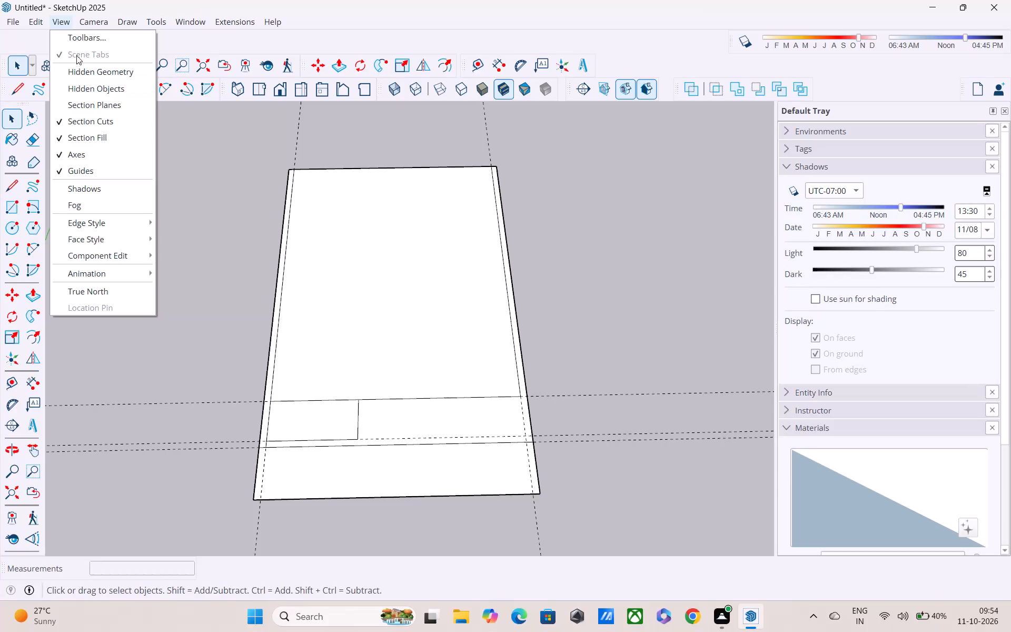
key(Escape)
Erase all the dashed construction guides crossing and running along the plan.
middle_drag(126, 292, 162, 275)
key(e)
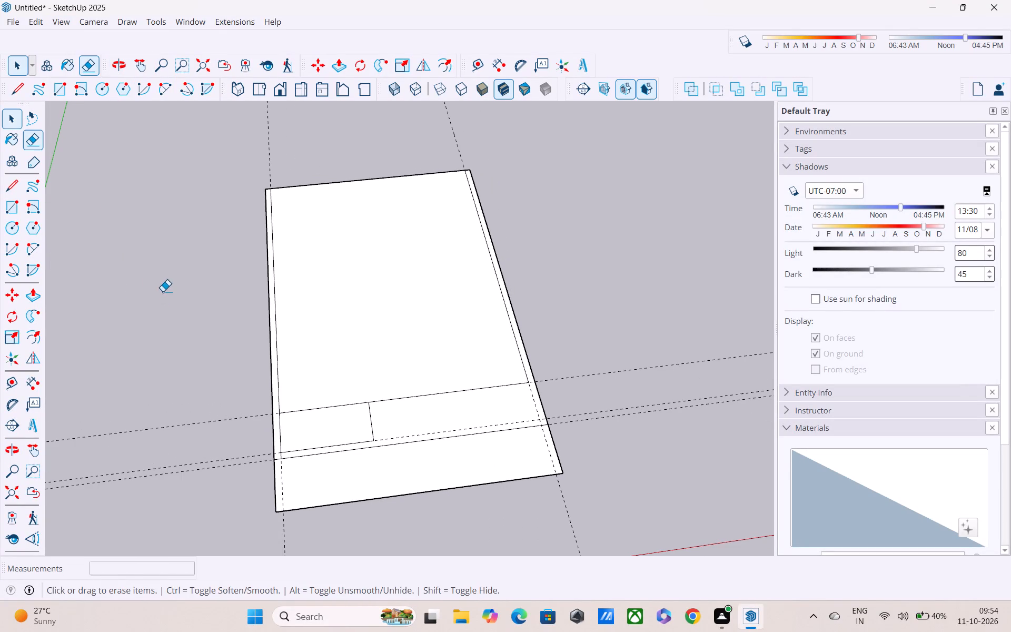
drag(156, 323, 178, 476)
middle_drag(346, 212, 380, 318)
scroll(380, 318, down, 4)
drag(418, 137, 228, 197)
Extend the 5' partition line from the free corner of the 10' by 5' space to the 6' cross line.
scroll(474, 386, up, 3)
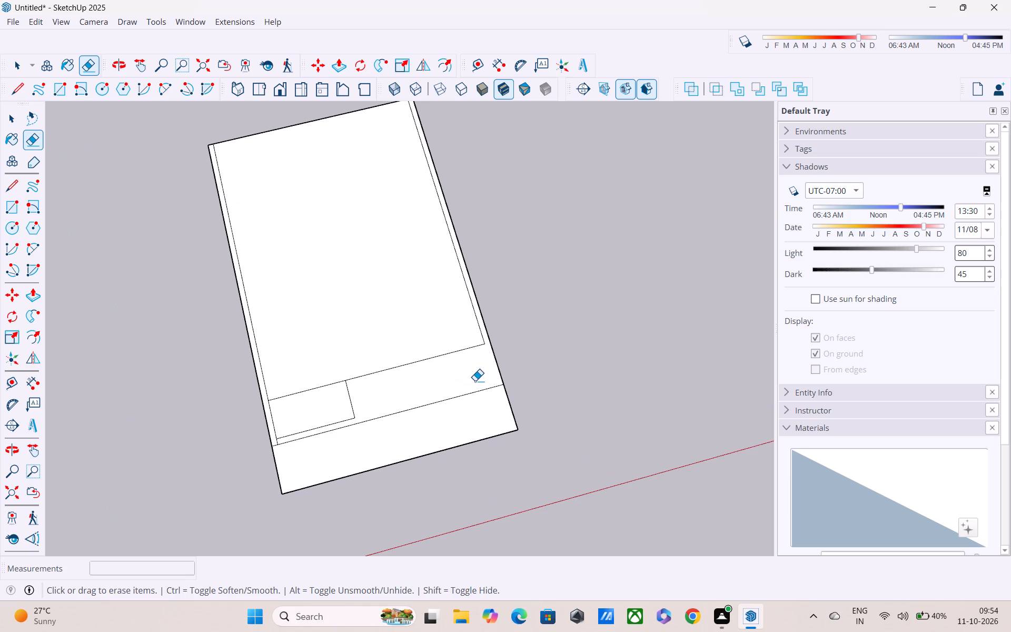
key(Escape)
key(l)
scroll(397, 422, up, 2)
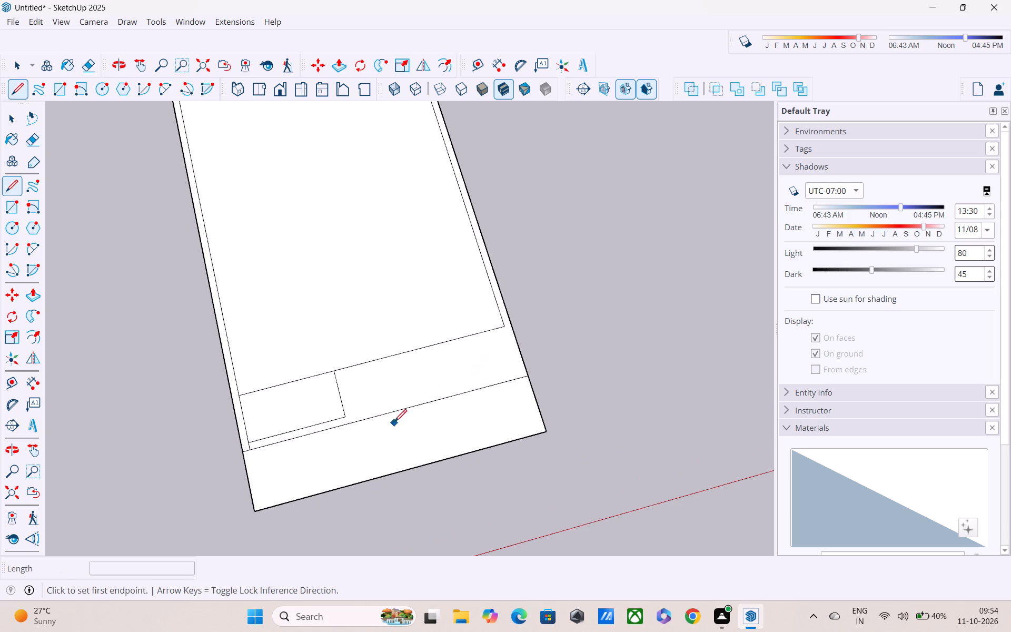
click(343, 419)
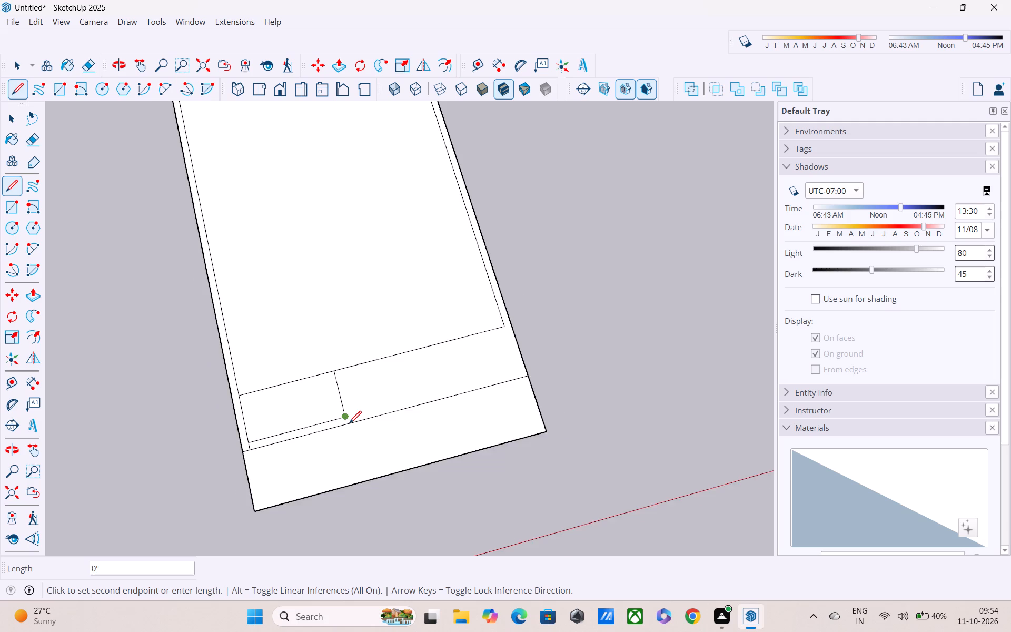
scroll(349, 424, up, 2)
click(344, 427)
key(Escape)
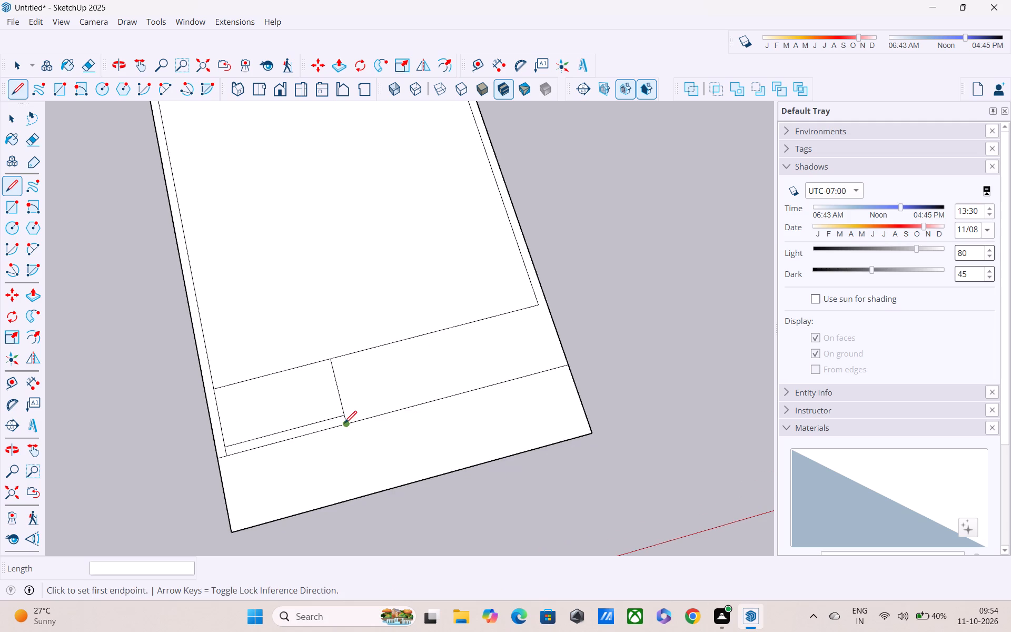
Erase the short segment between the 10' line and the 6' cross line at the side wall nearest the green axis.
key(e)
scroll(274, 441, up, 6)
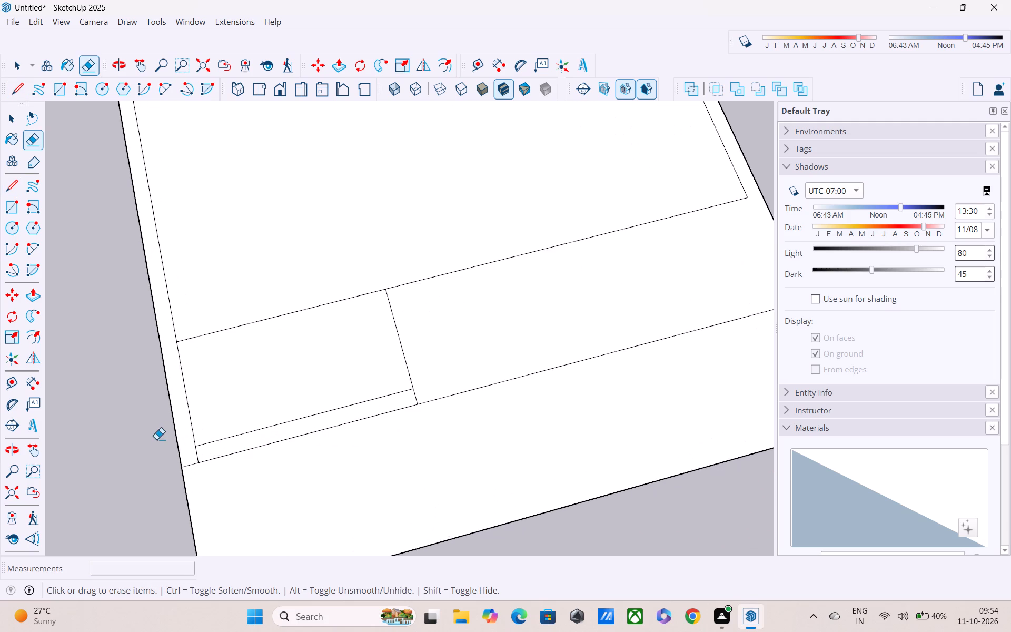
click(197, 456)
scroll(205, 453, down, 3)
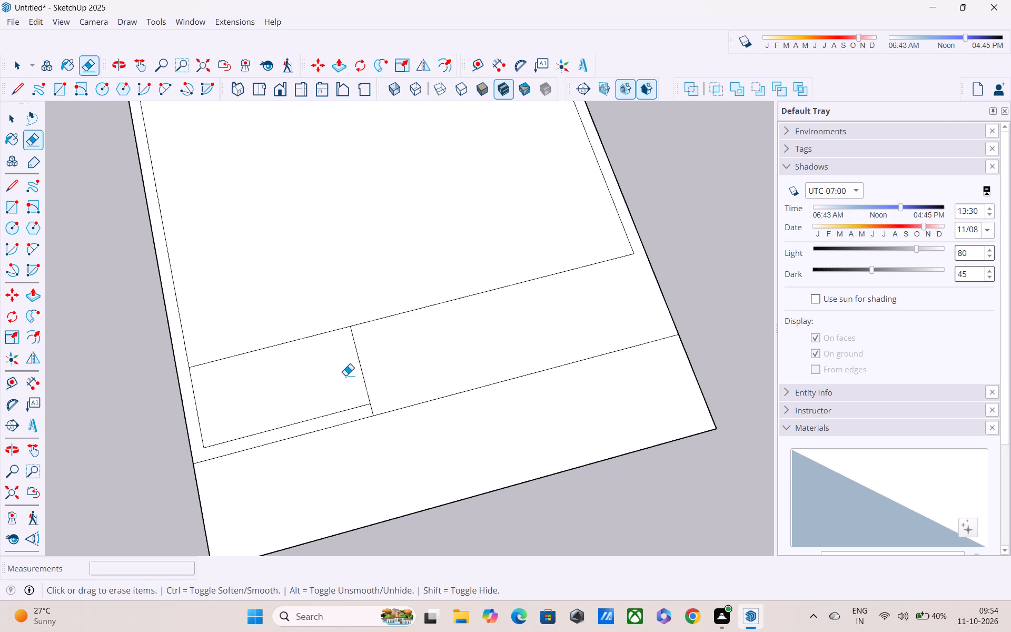
scroll(345, 376, down, 1)
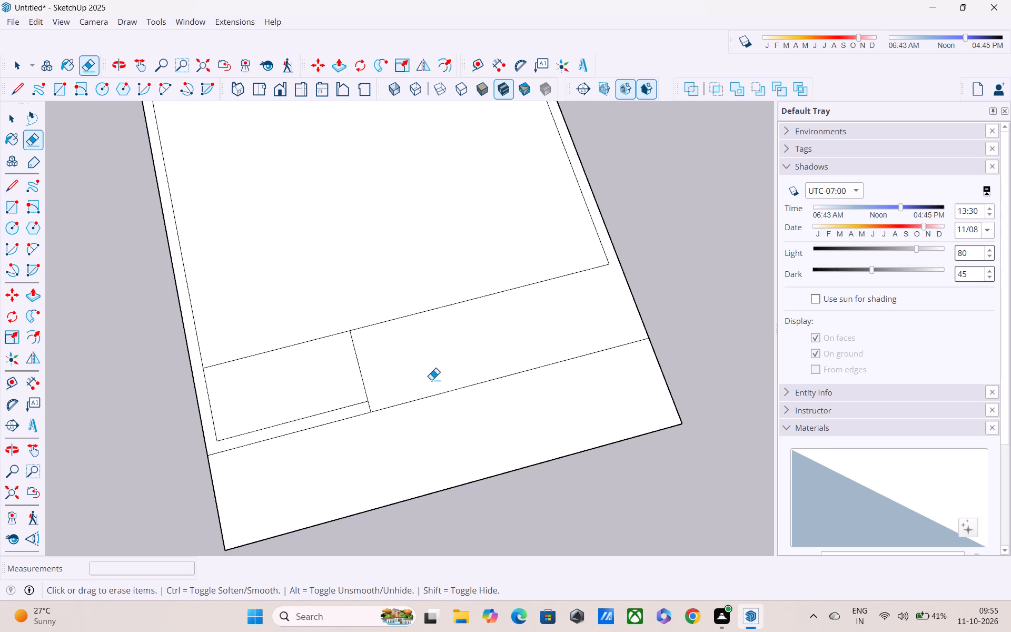
Draw a 5' 9" line continuing the inner wall line farthest from the green axis, from the 5' offset cross line to the 6' cross line.
middle_drag(459, 328, 412, 335)
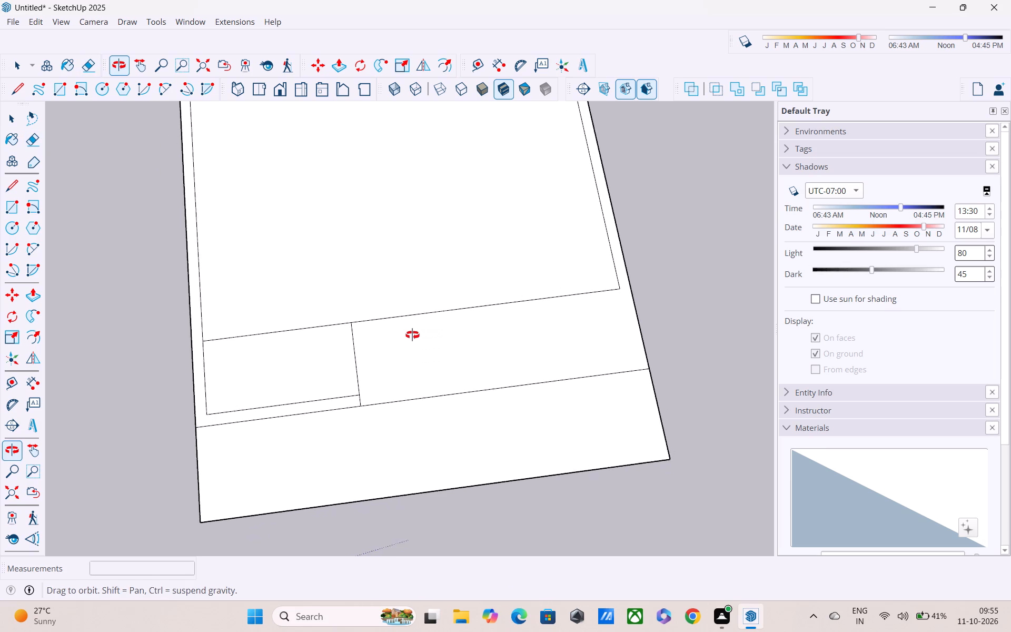
middle_drag(412, 335, 412, 335)
scroll(411, 334, down, 2)
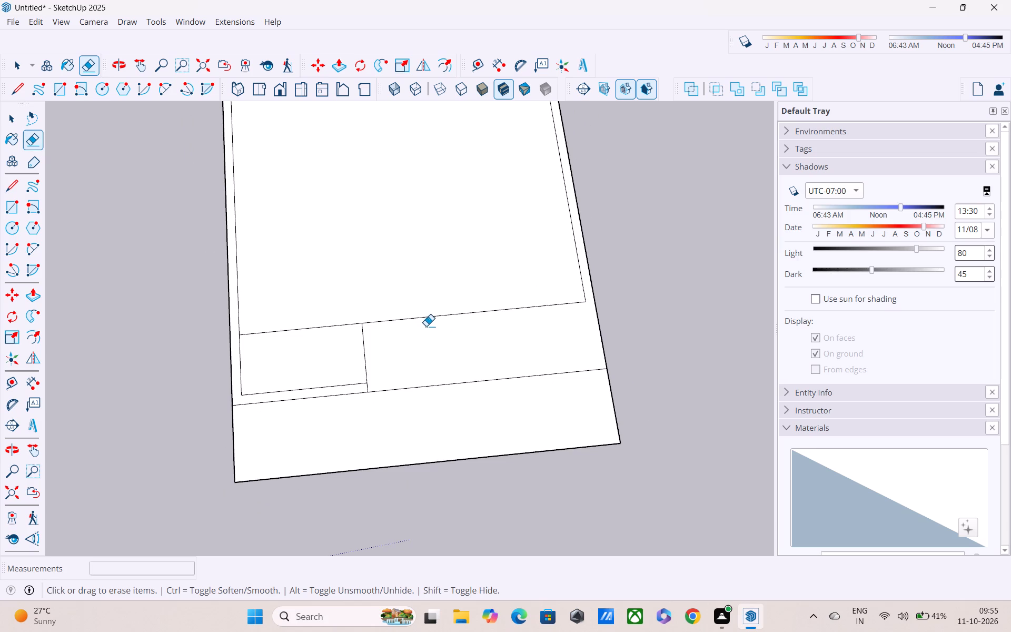
scroll(427, 325, down, 2)
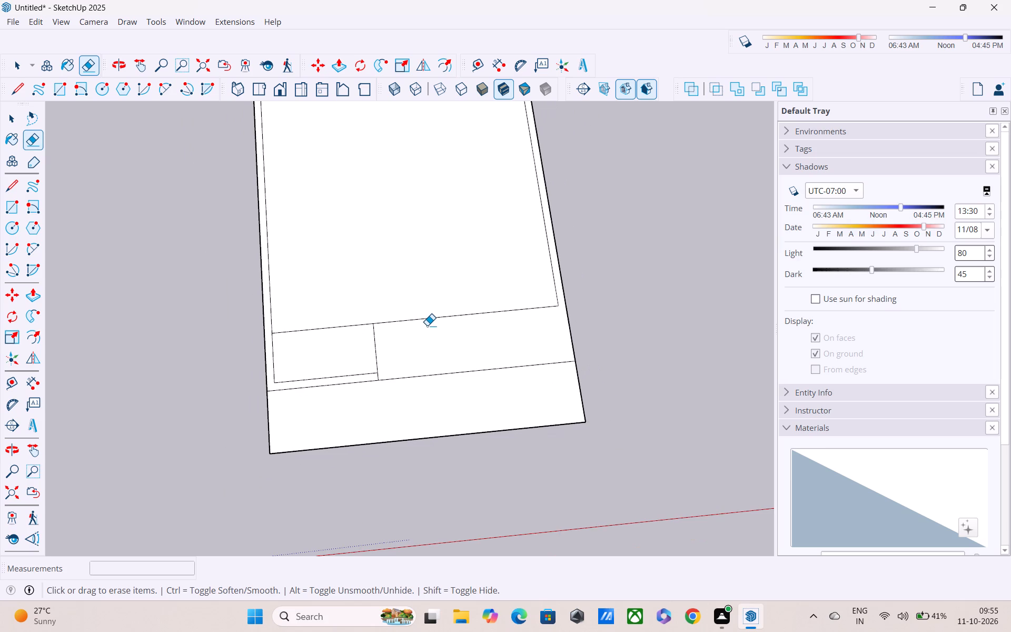
key(Escape)
key(l)
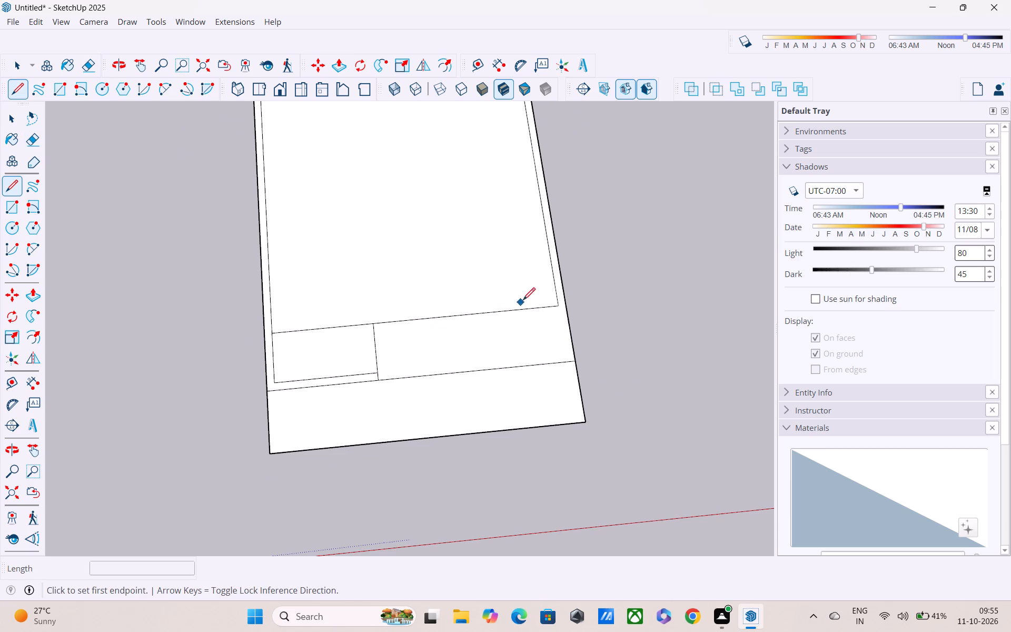
click(560, 303)
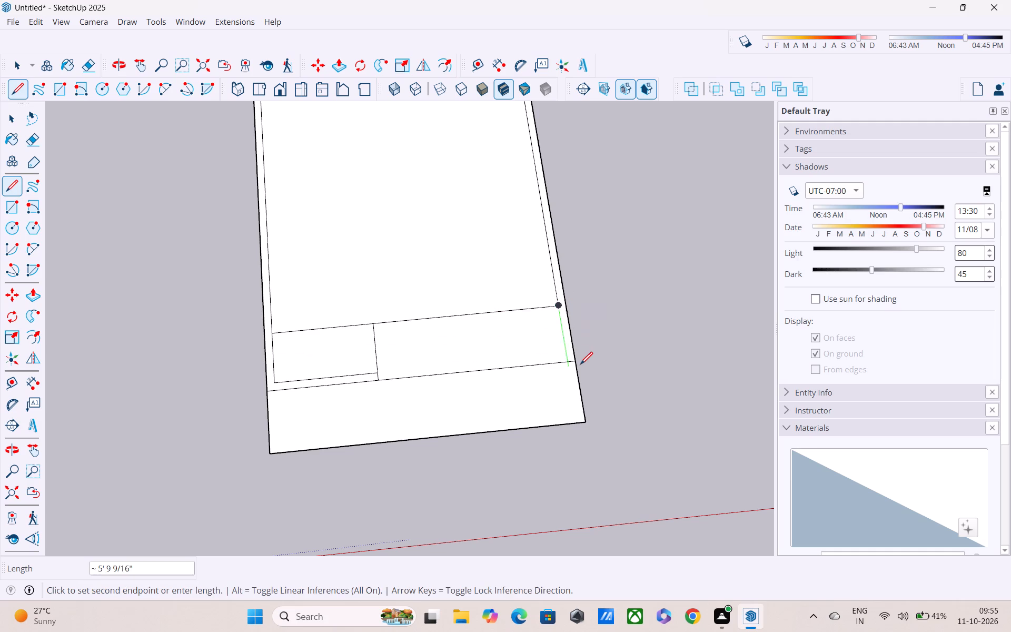
click(568, 366)
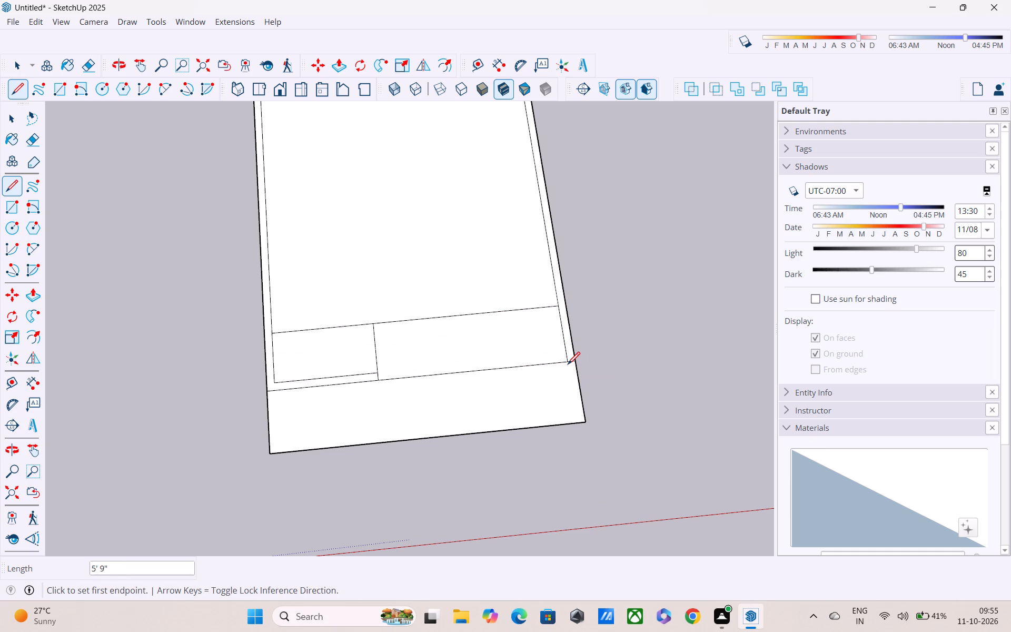
key(Escape)
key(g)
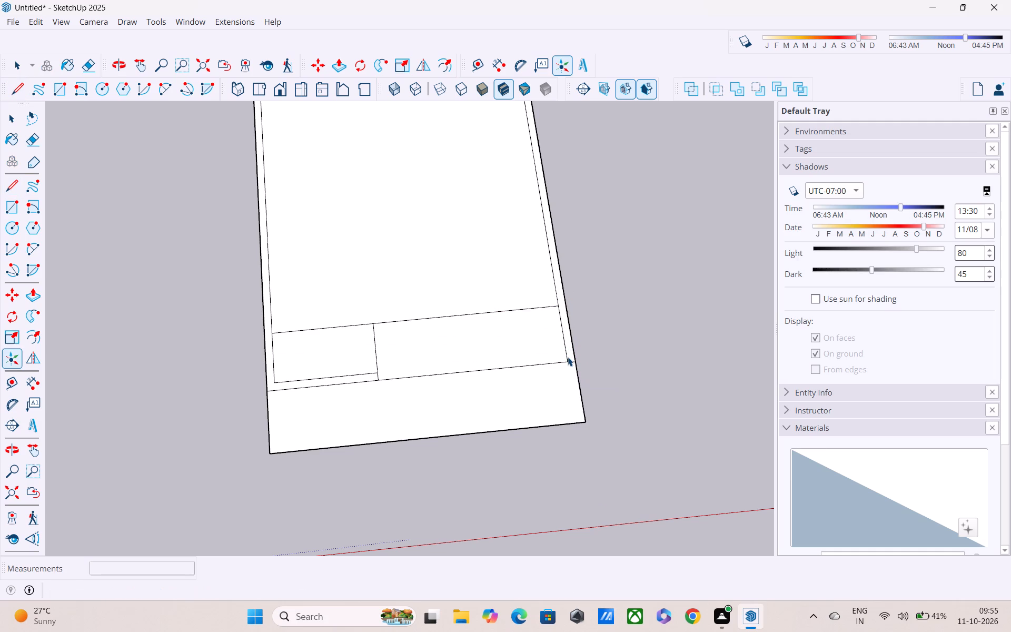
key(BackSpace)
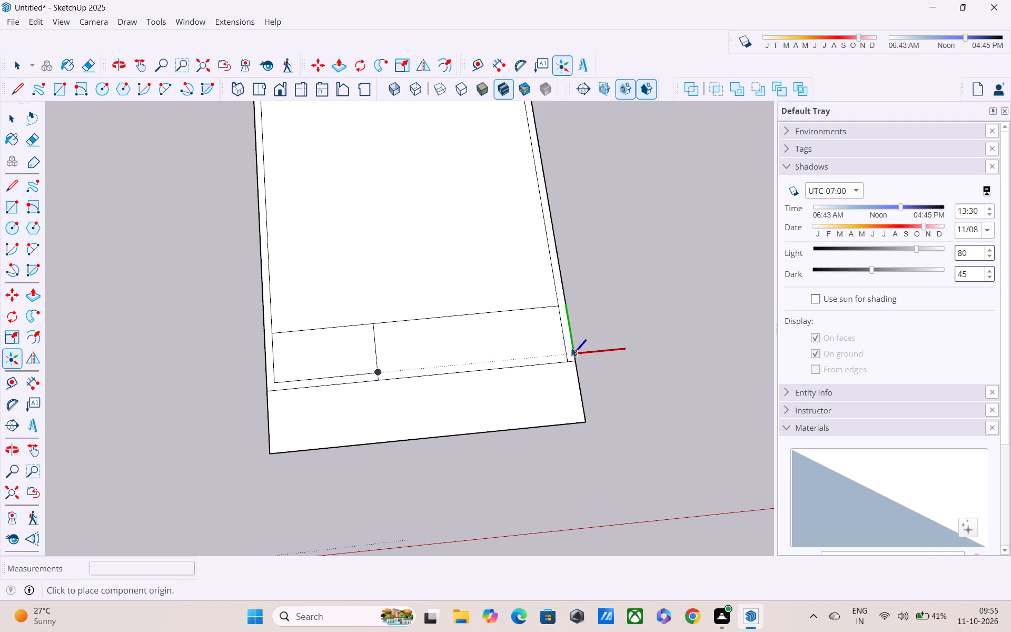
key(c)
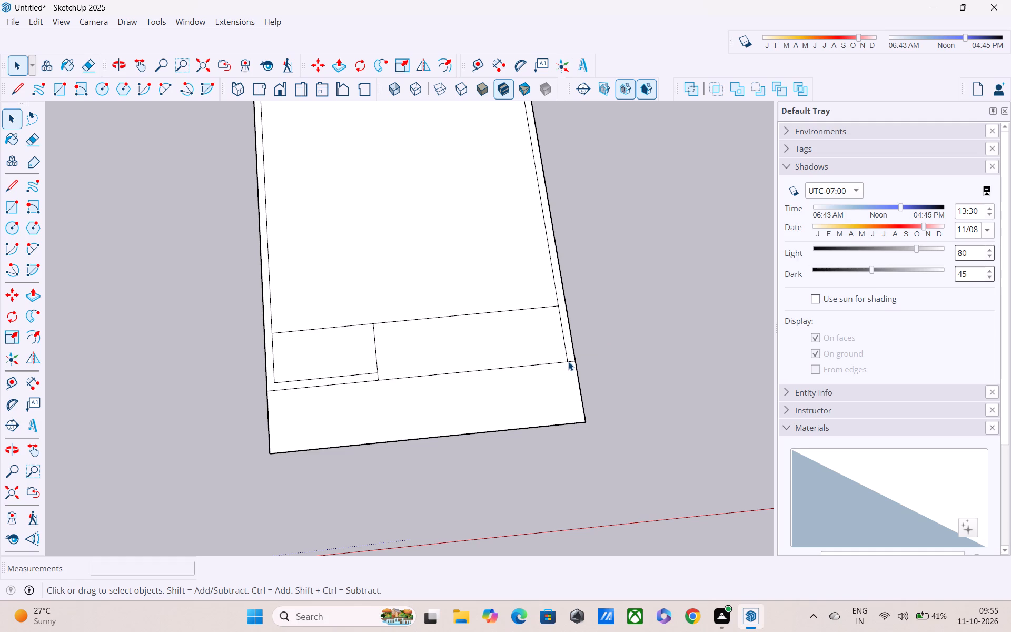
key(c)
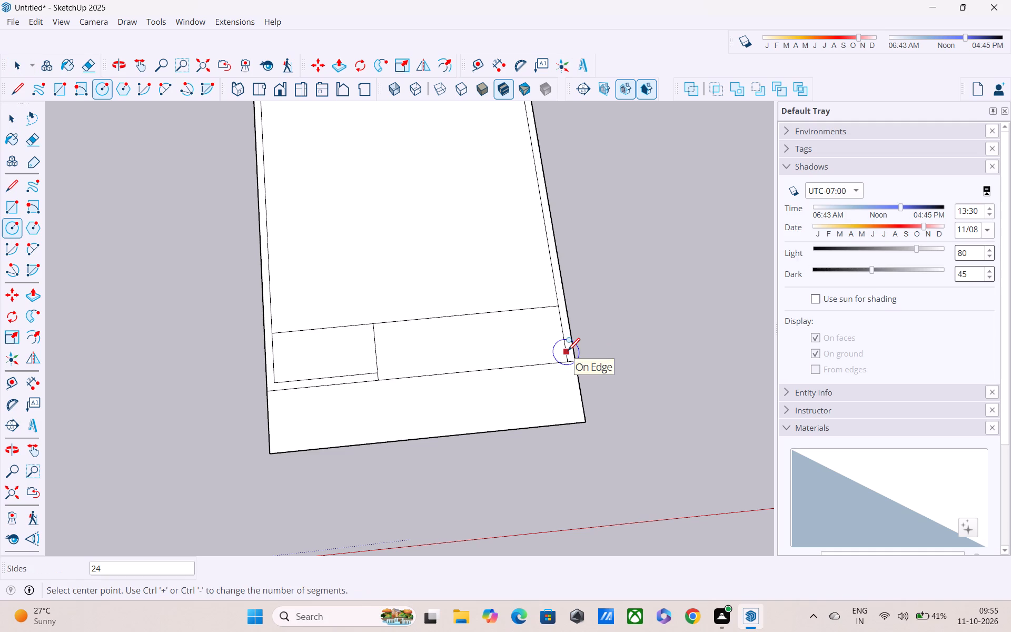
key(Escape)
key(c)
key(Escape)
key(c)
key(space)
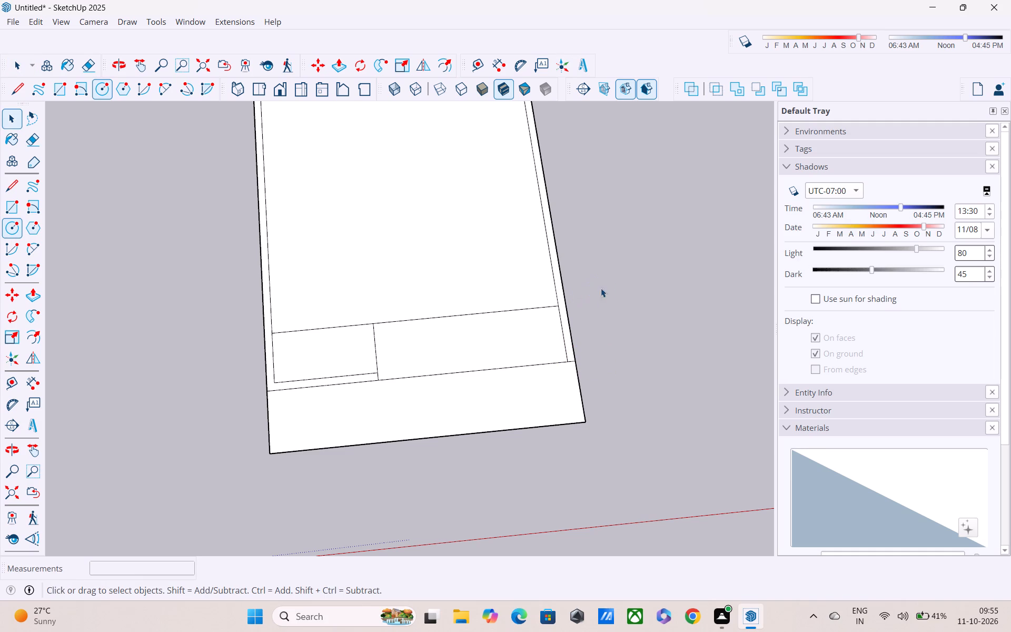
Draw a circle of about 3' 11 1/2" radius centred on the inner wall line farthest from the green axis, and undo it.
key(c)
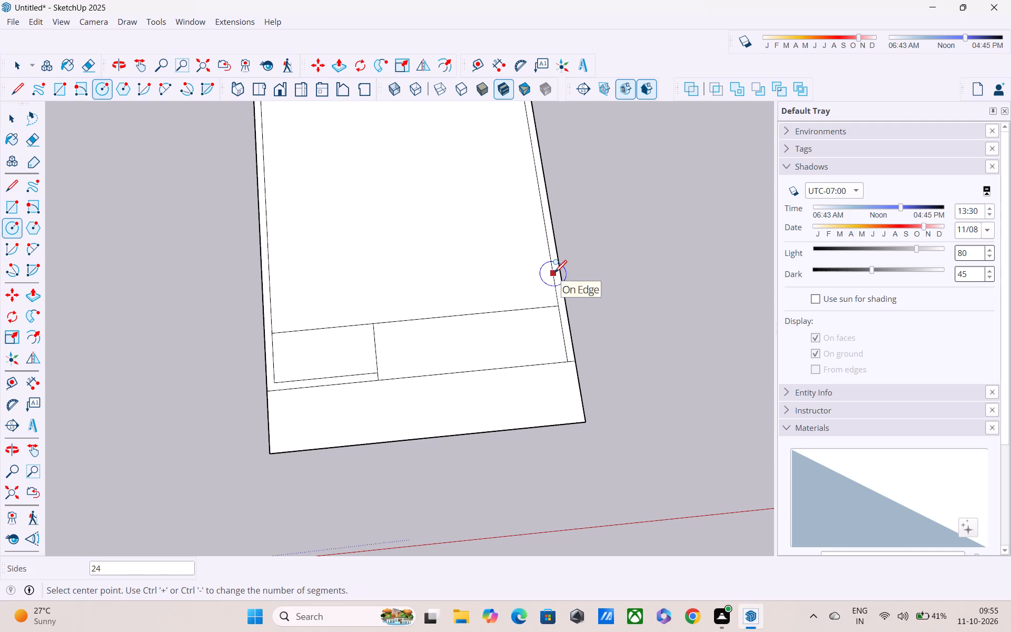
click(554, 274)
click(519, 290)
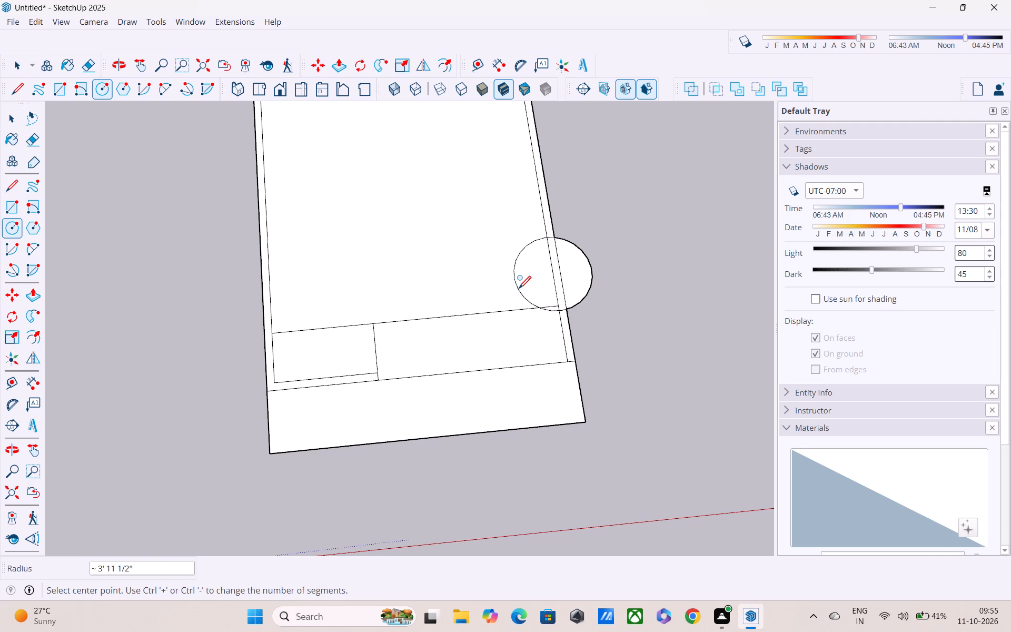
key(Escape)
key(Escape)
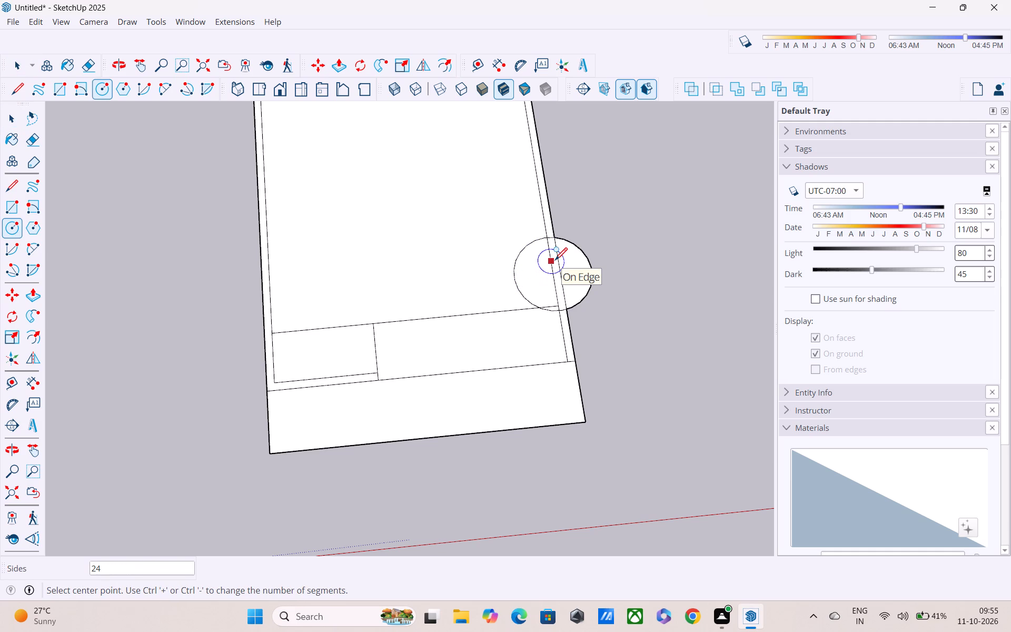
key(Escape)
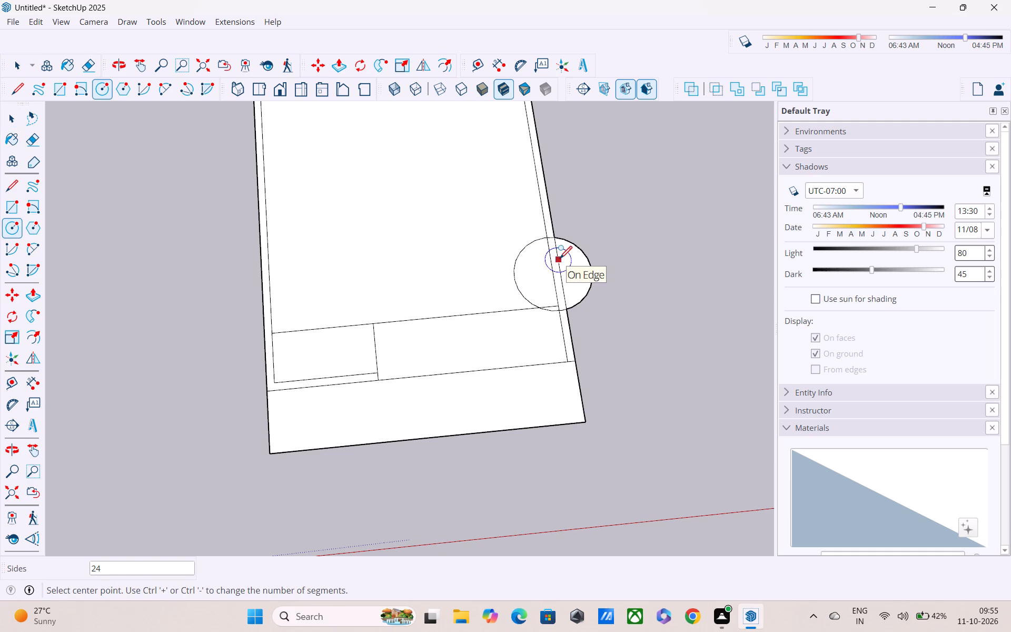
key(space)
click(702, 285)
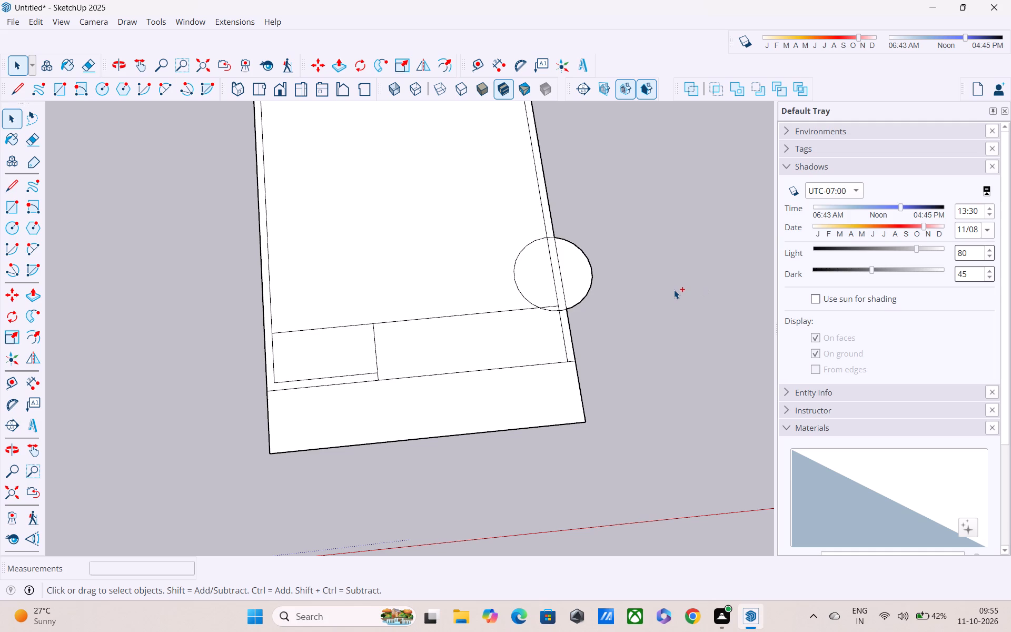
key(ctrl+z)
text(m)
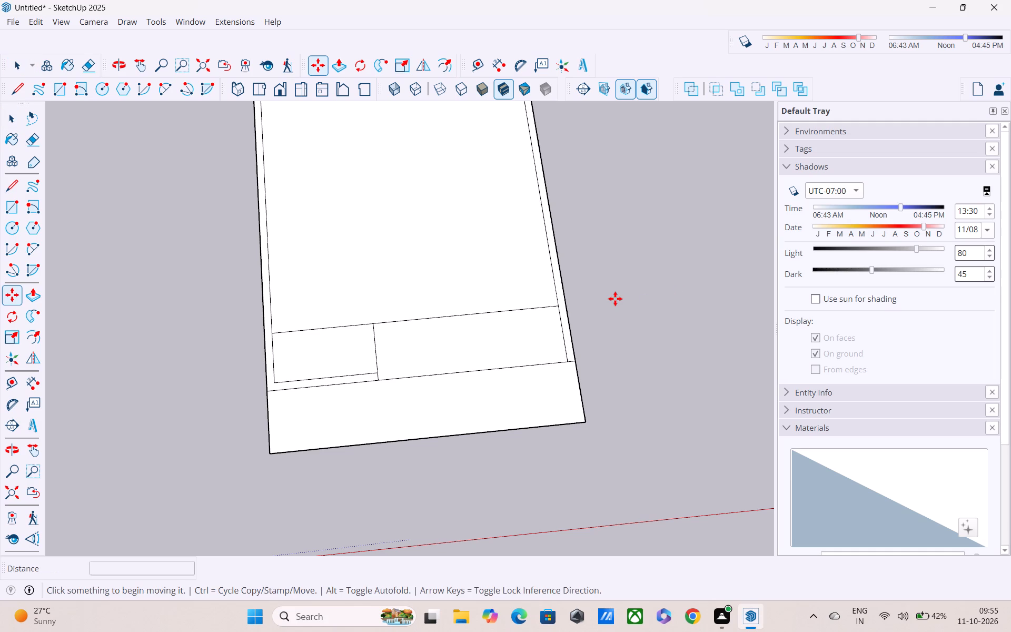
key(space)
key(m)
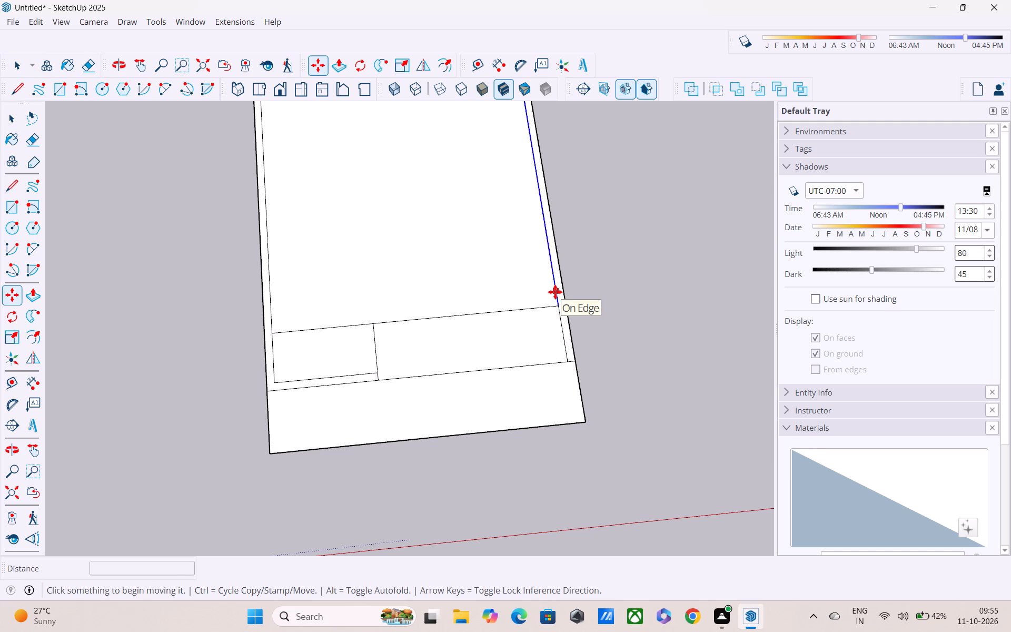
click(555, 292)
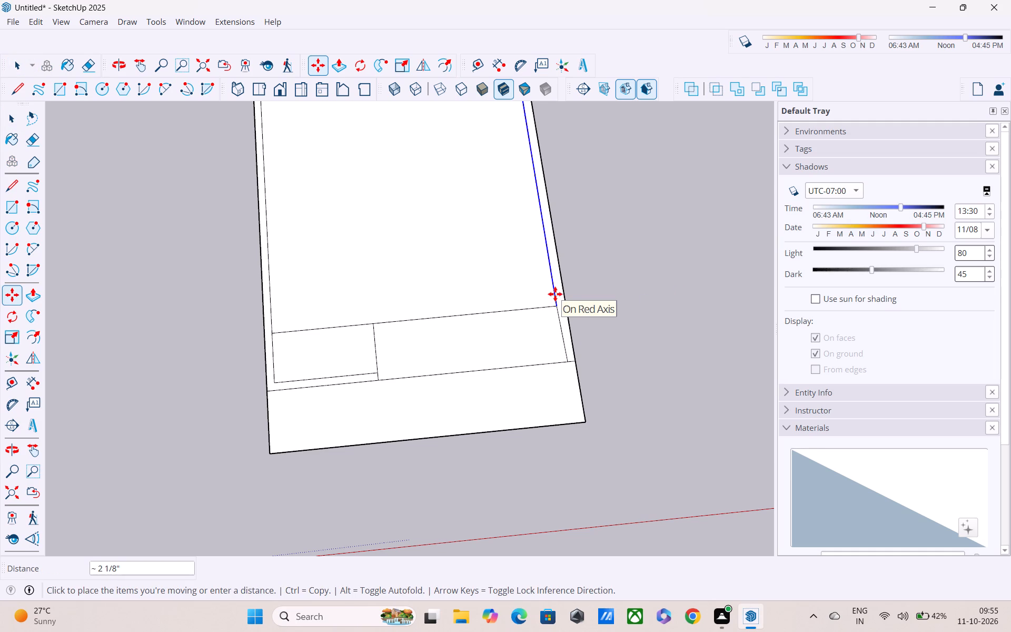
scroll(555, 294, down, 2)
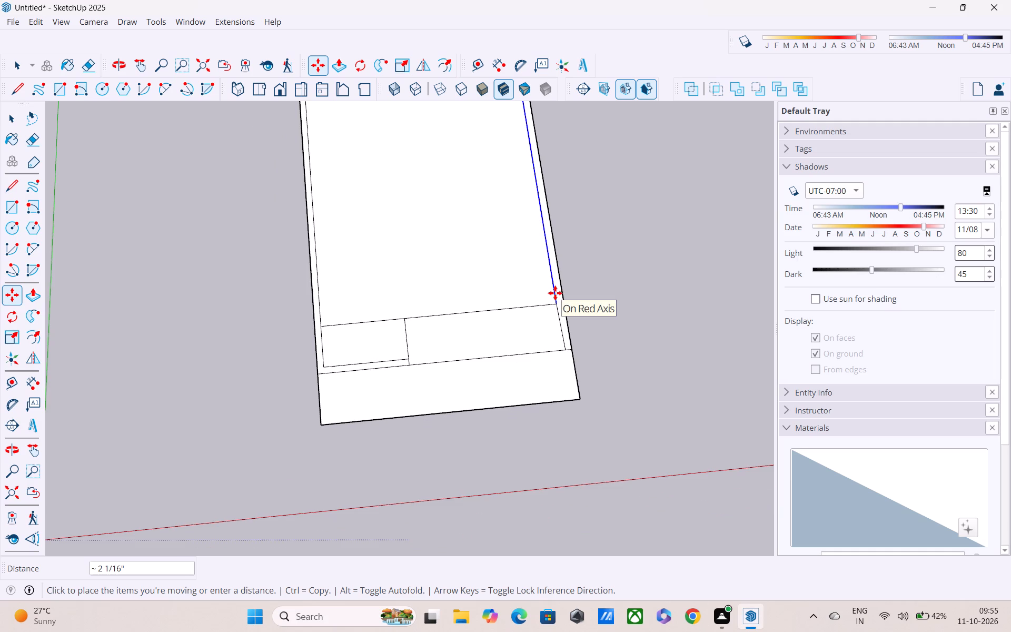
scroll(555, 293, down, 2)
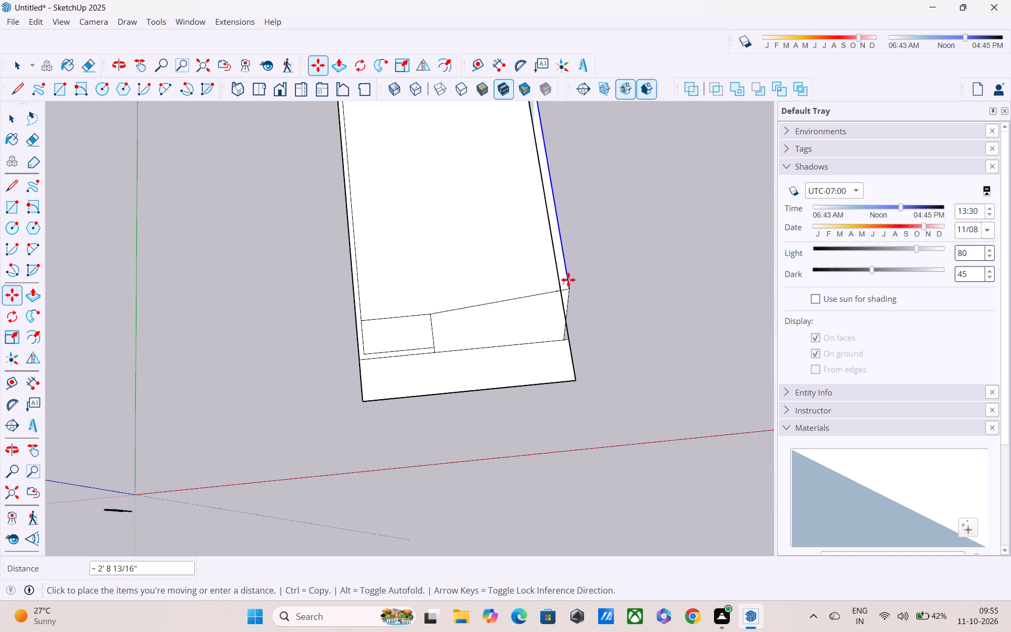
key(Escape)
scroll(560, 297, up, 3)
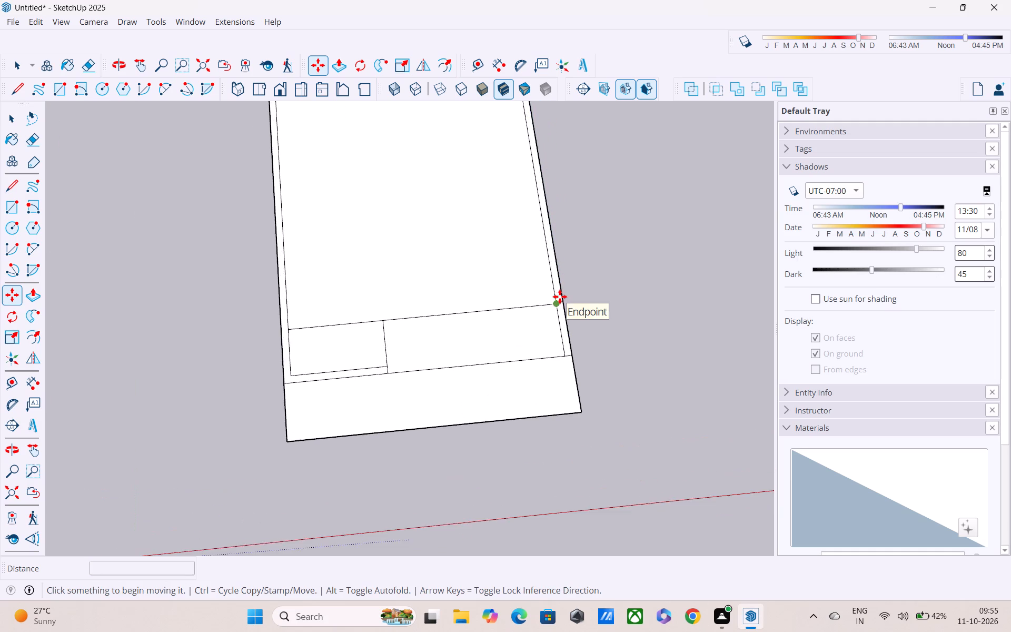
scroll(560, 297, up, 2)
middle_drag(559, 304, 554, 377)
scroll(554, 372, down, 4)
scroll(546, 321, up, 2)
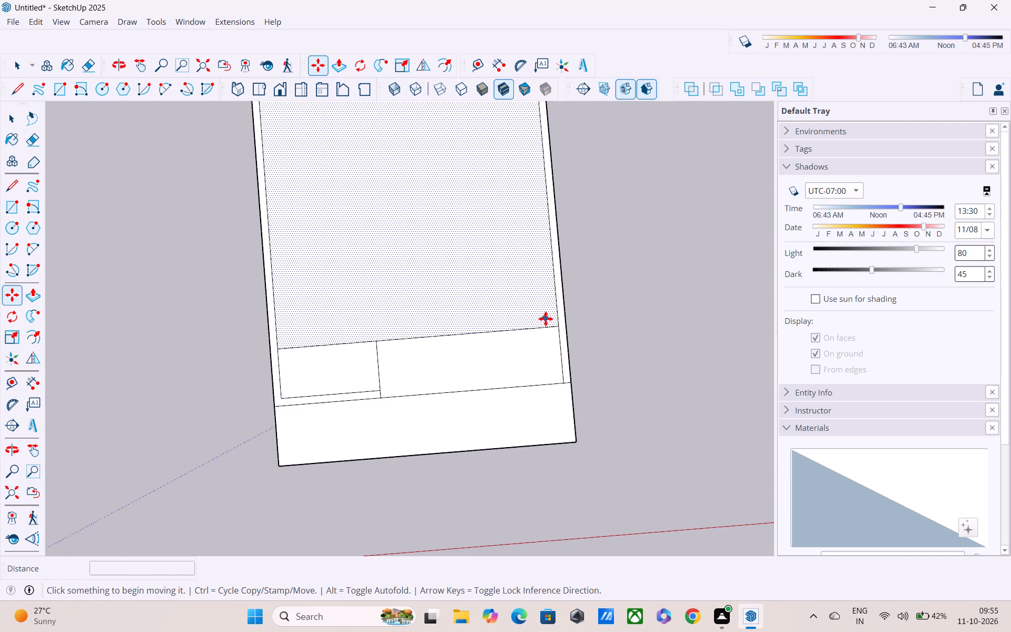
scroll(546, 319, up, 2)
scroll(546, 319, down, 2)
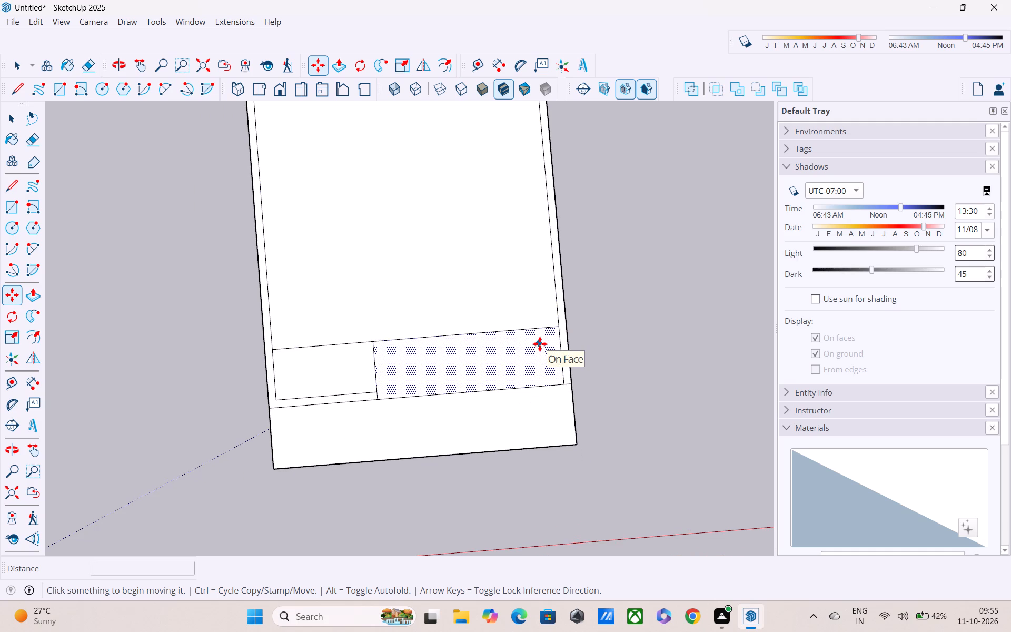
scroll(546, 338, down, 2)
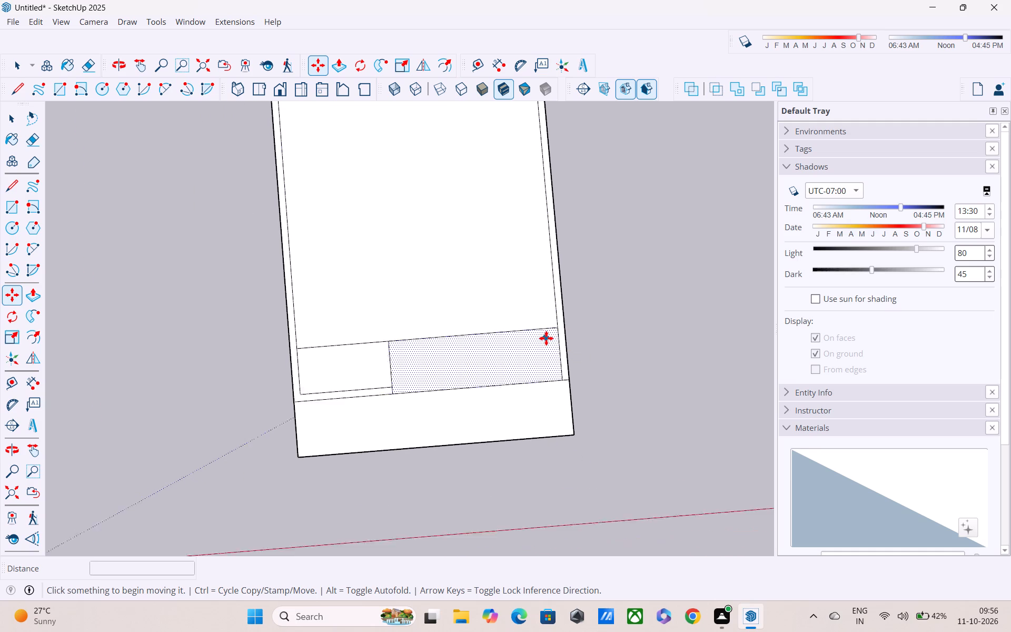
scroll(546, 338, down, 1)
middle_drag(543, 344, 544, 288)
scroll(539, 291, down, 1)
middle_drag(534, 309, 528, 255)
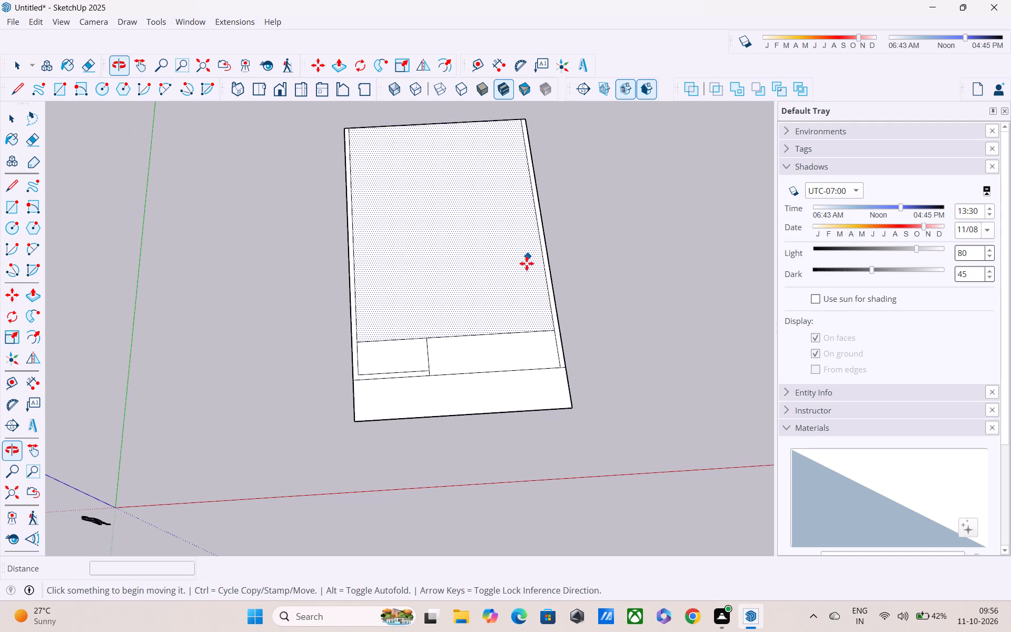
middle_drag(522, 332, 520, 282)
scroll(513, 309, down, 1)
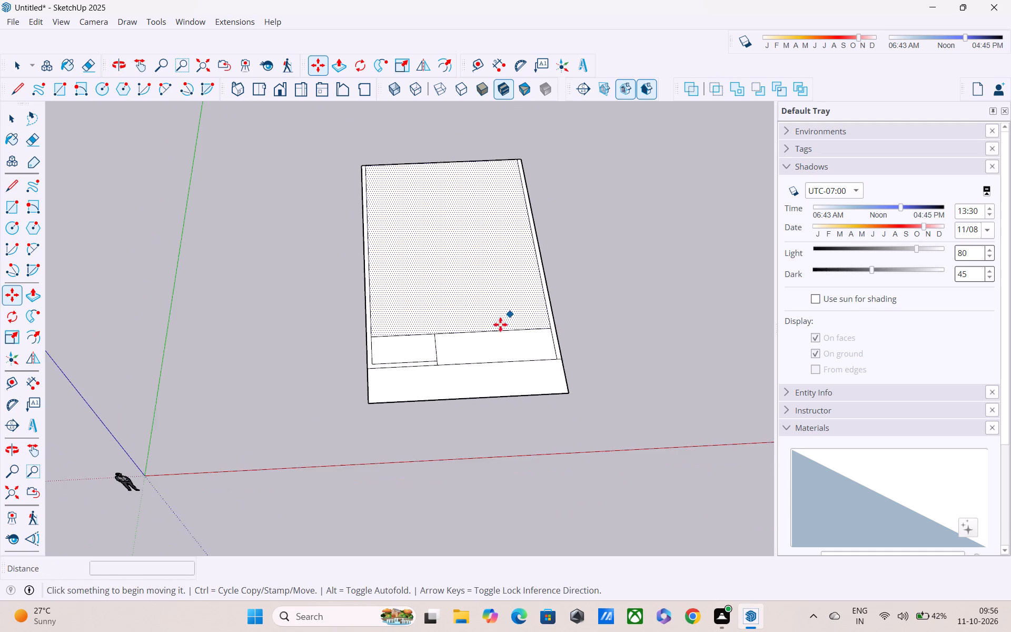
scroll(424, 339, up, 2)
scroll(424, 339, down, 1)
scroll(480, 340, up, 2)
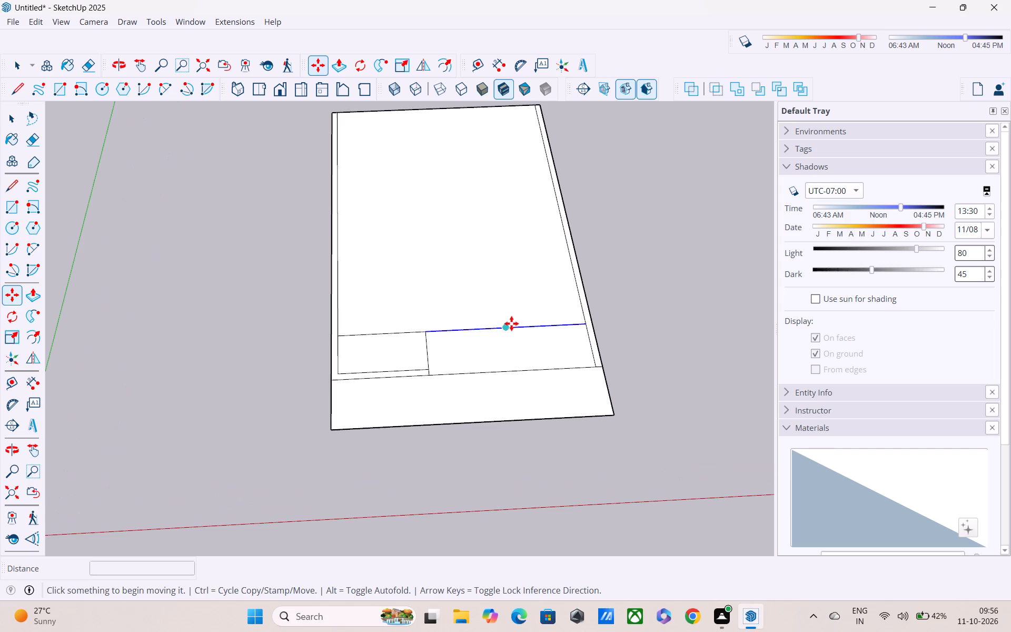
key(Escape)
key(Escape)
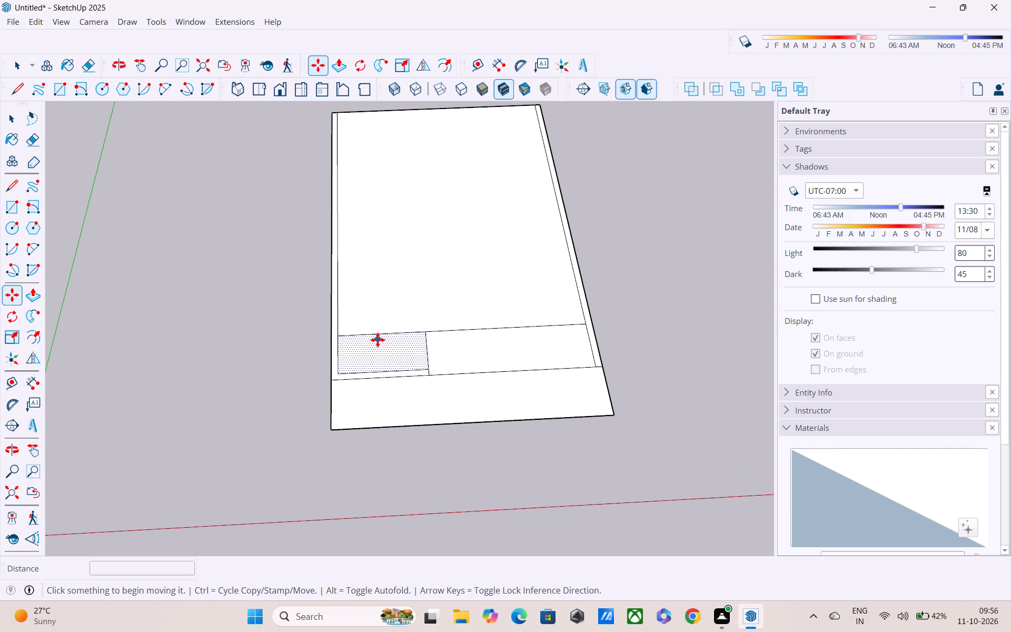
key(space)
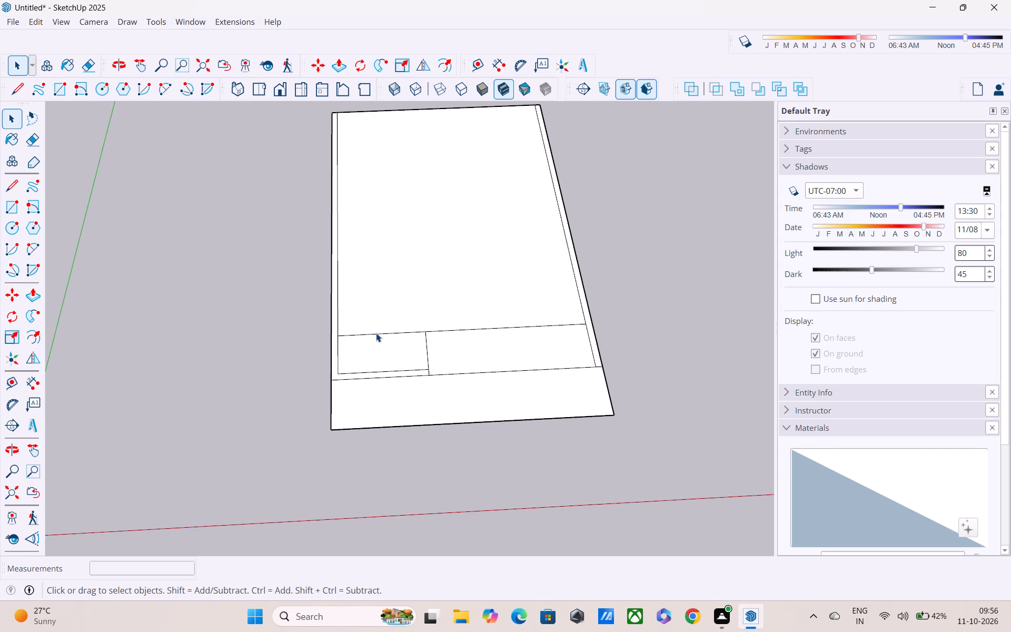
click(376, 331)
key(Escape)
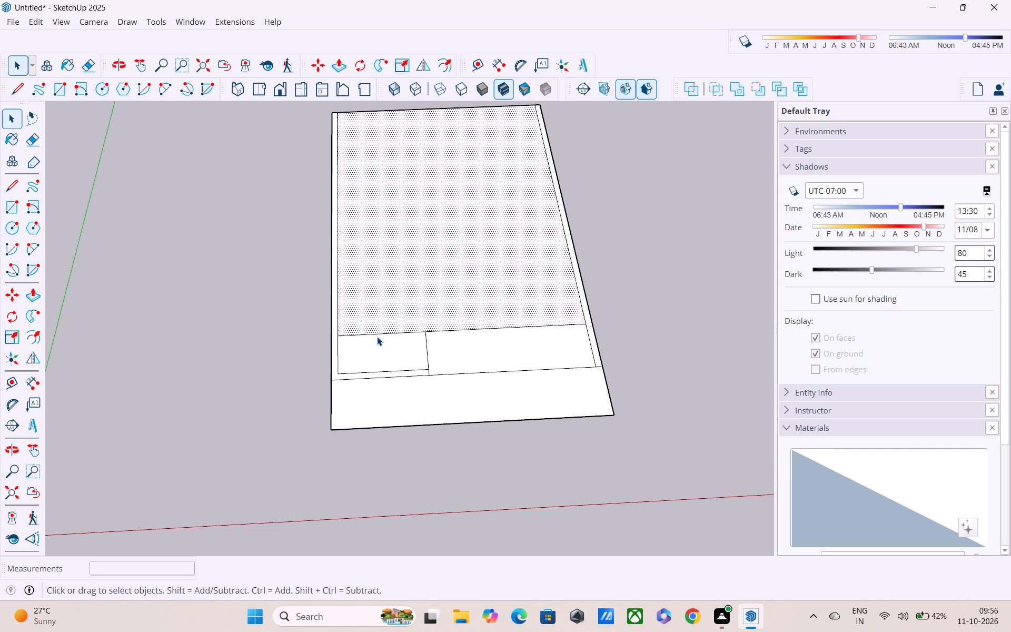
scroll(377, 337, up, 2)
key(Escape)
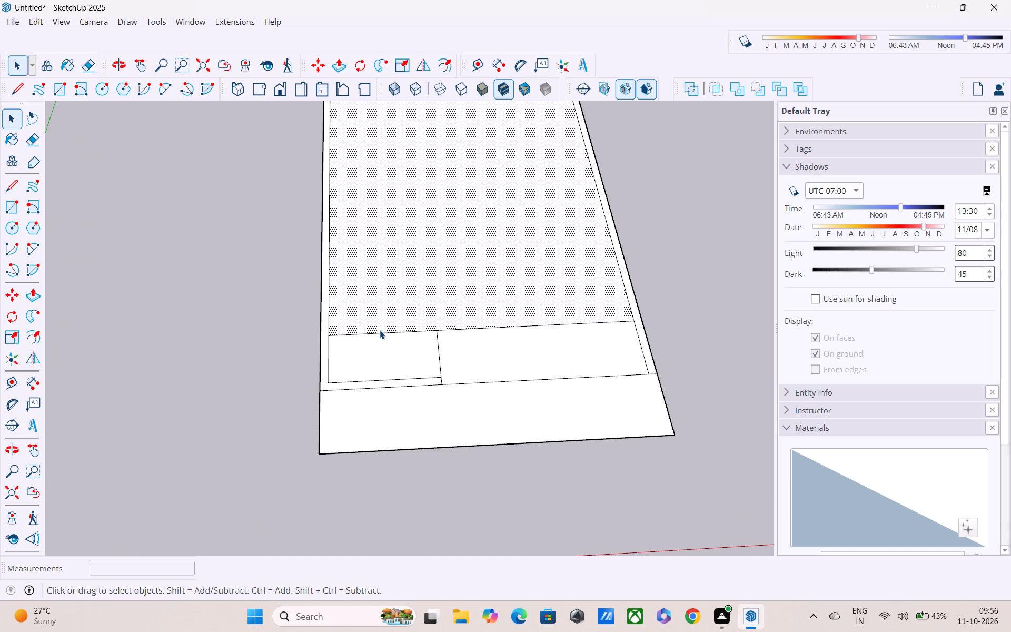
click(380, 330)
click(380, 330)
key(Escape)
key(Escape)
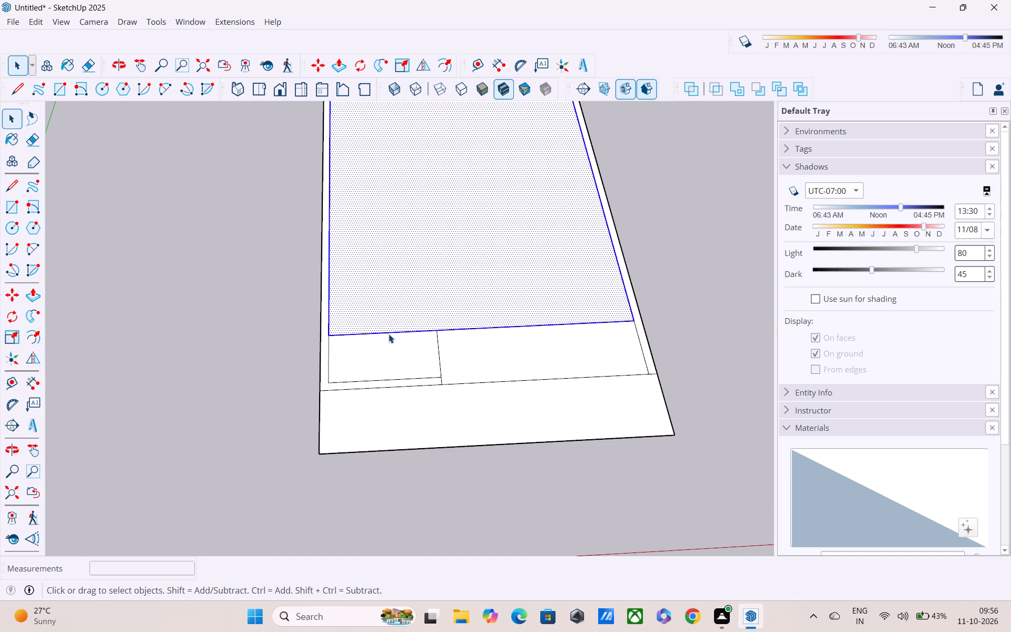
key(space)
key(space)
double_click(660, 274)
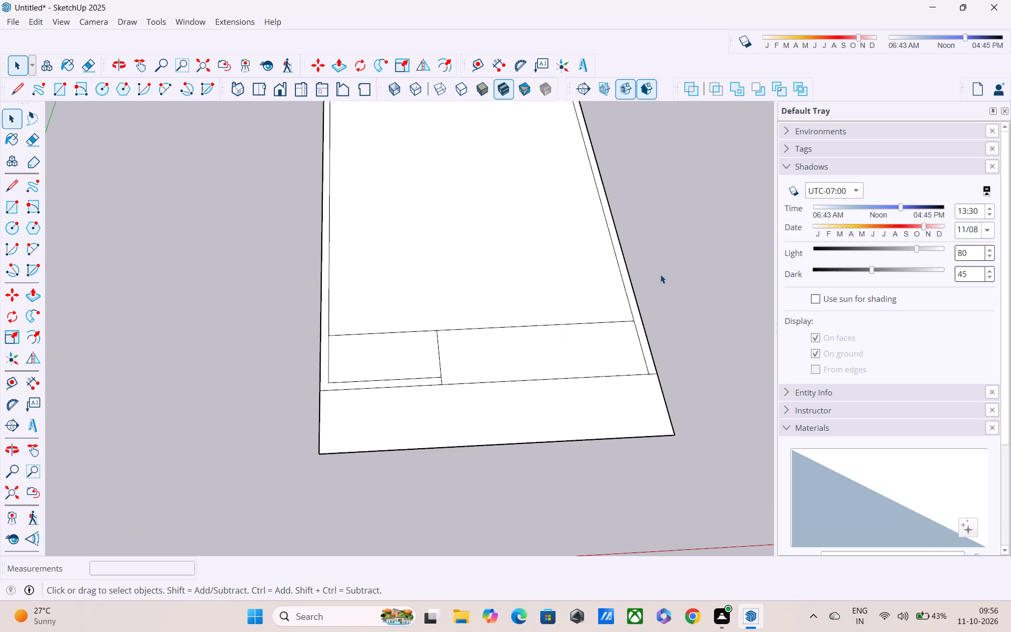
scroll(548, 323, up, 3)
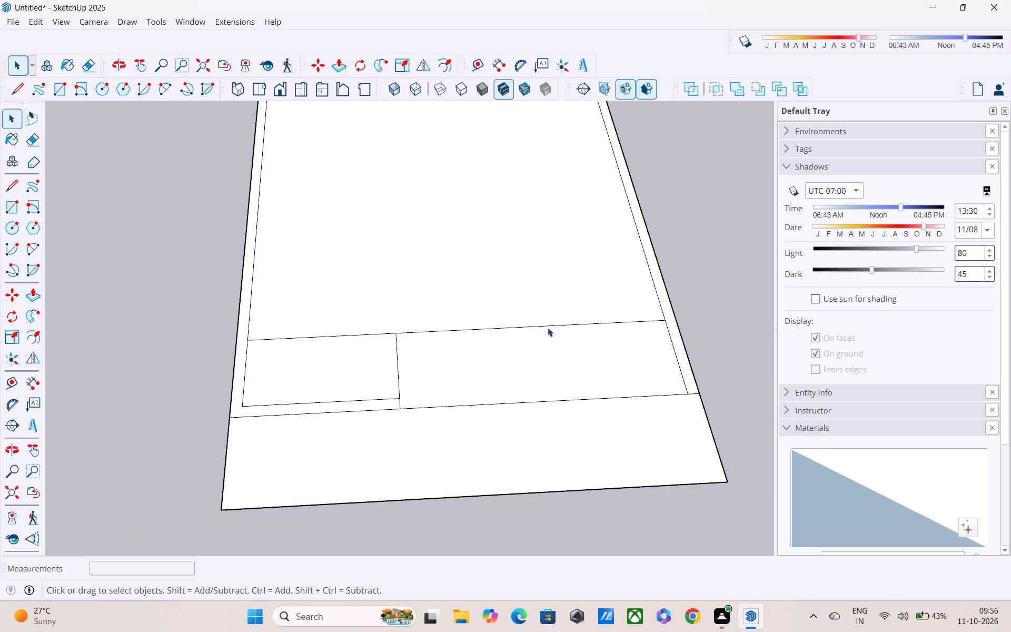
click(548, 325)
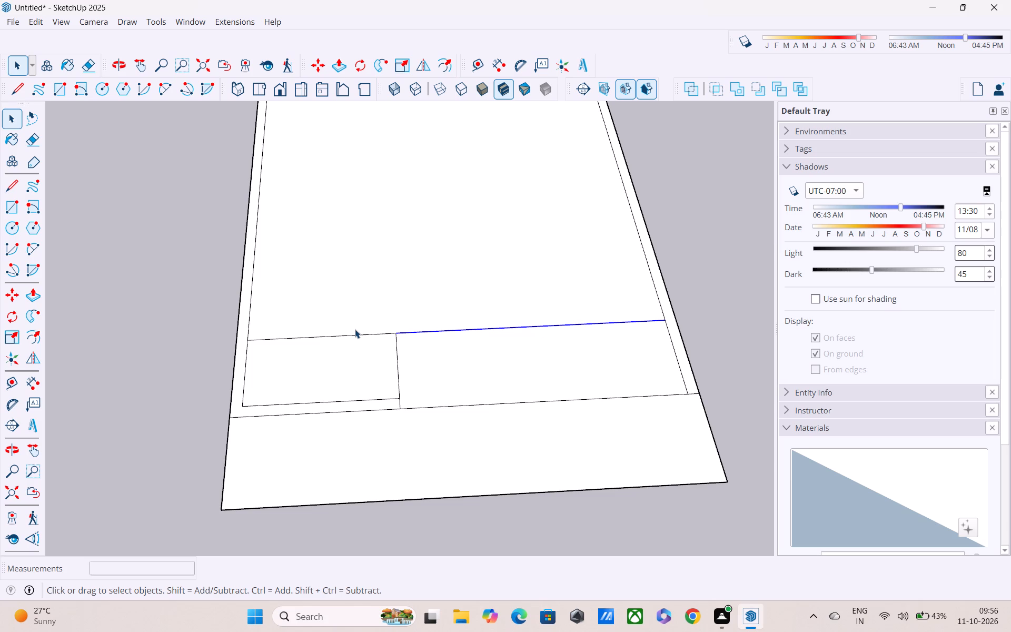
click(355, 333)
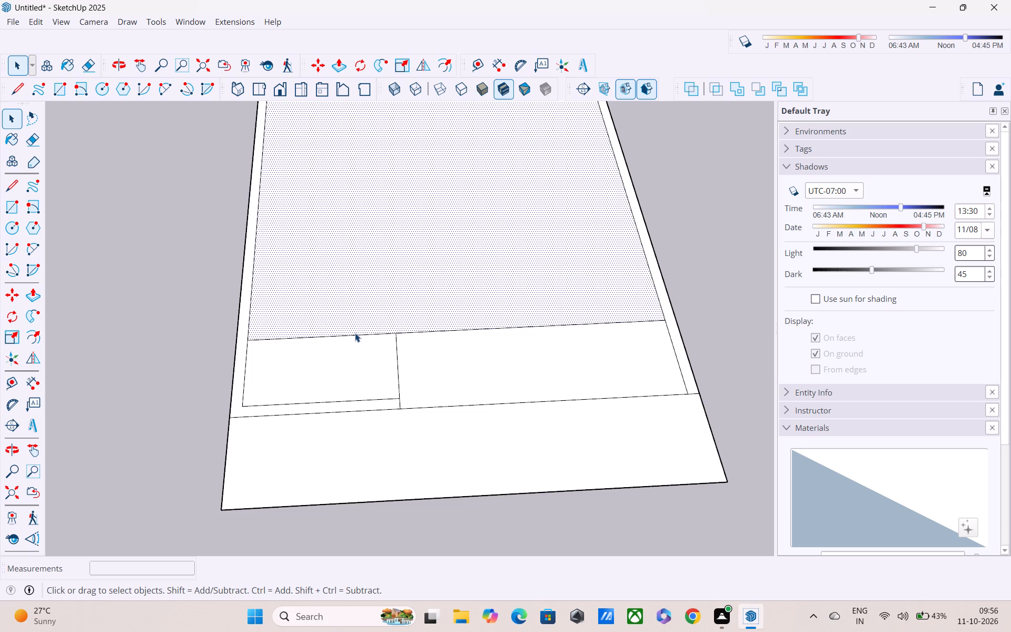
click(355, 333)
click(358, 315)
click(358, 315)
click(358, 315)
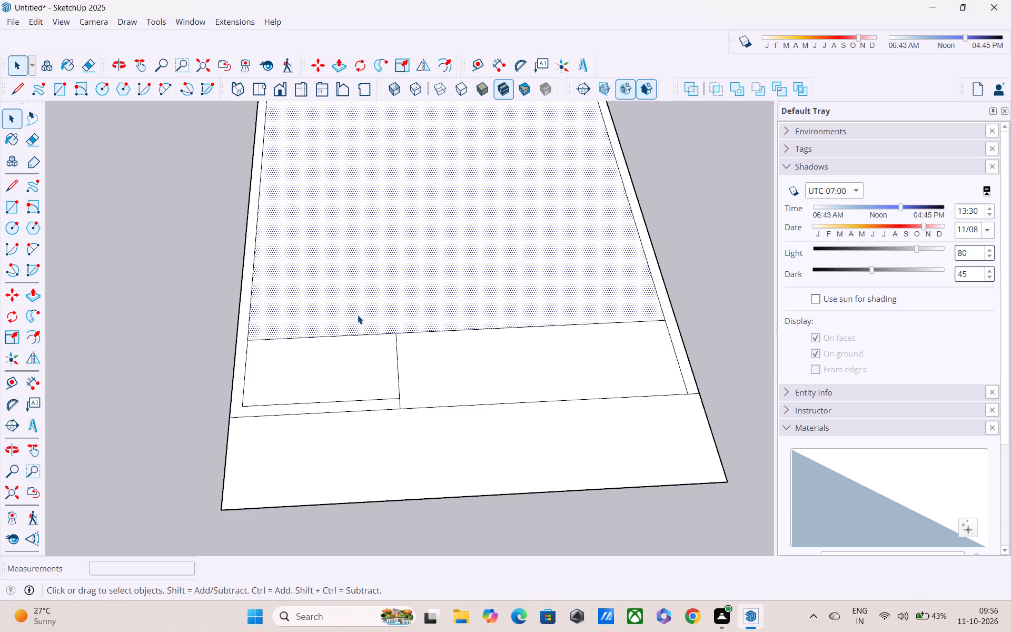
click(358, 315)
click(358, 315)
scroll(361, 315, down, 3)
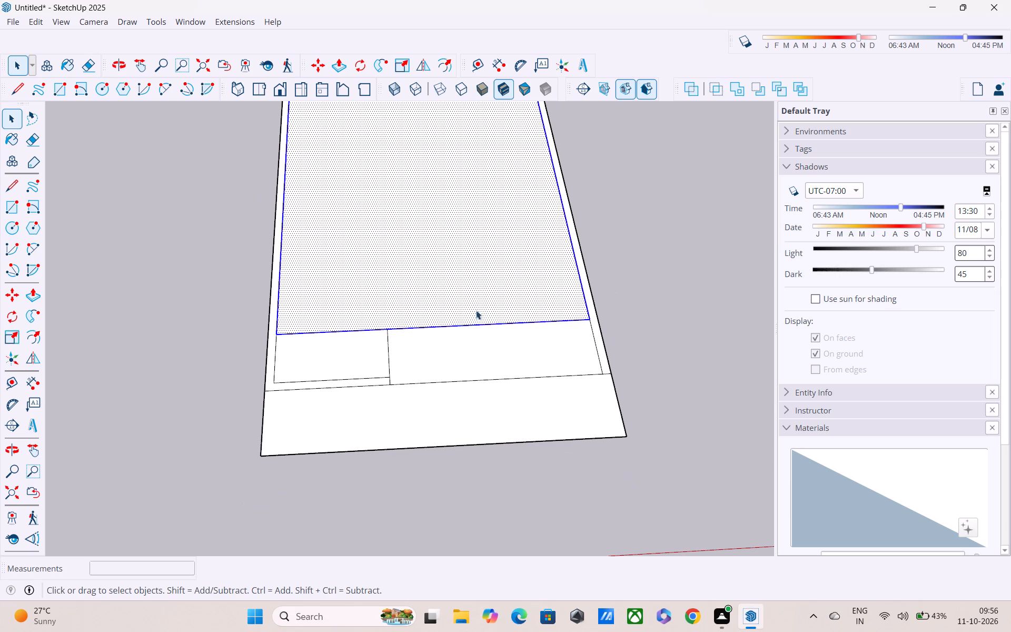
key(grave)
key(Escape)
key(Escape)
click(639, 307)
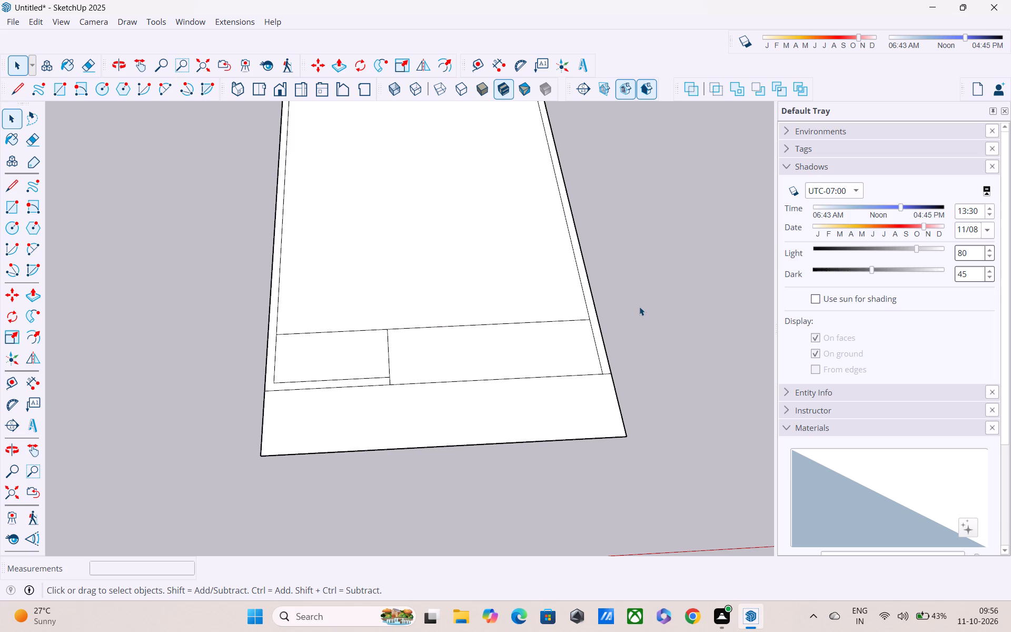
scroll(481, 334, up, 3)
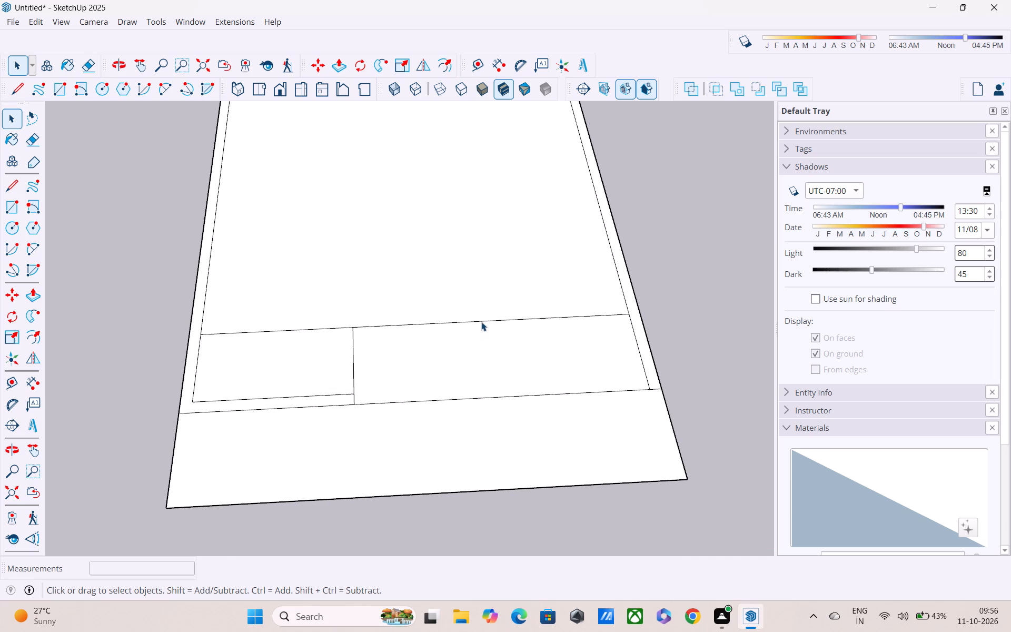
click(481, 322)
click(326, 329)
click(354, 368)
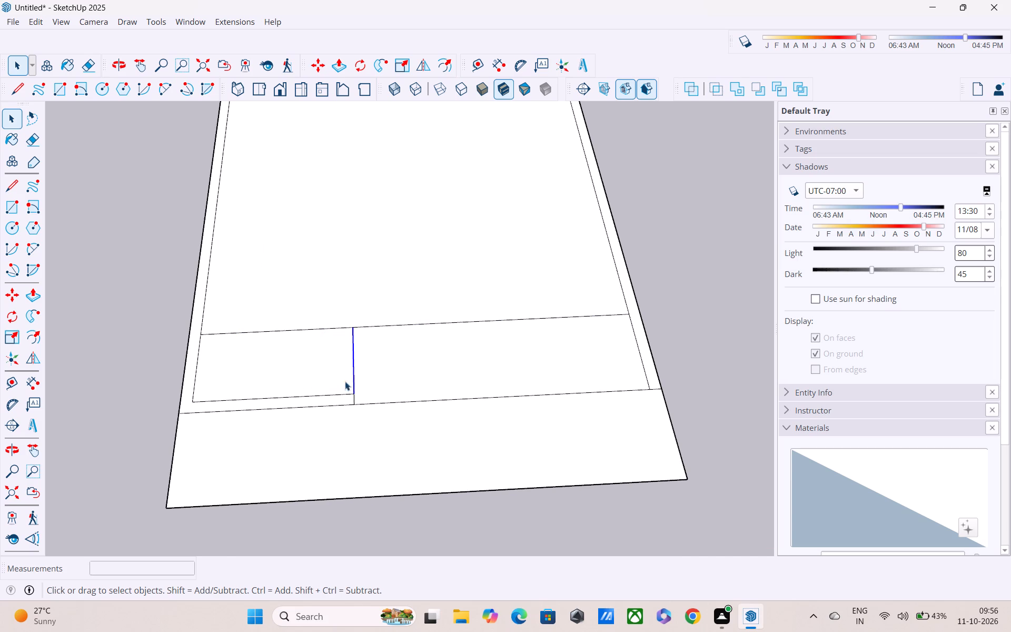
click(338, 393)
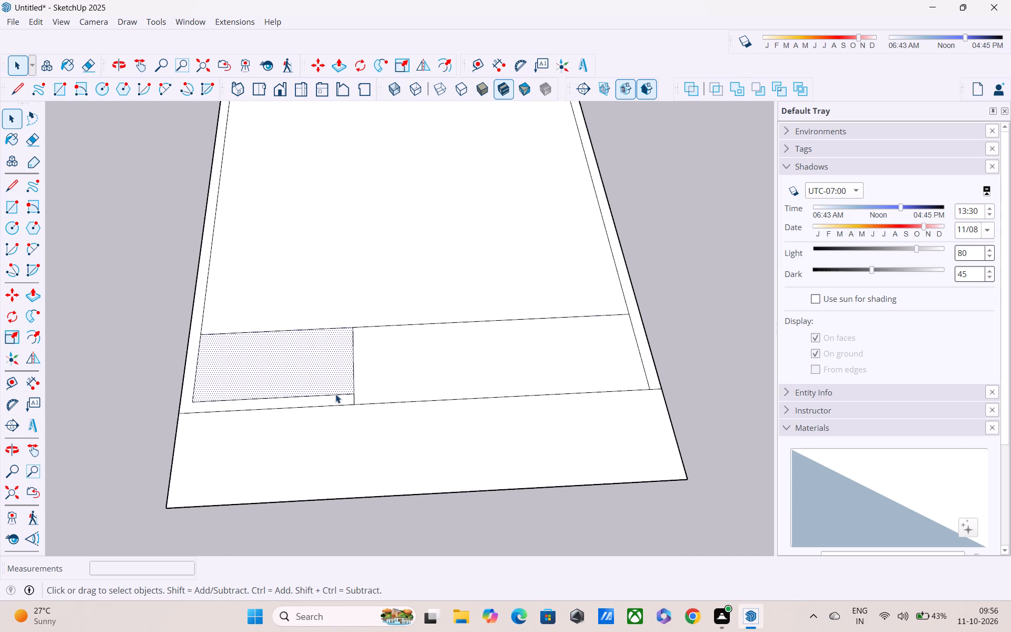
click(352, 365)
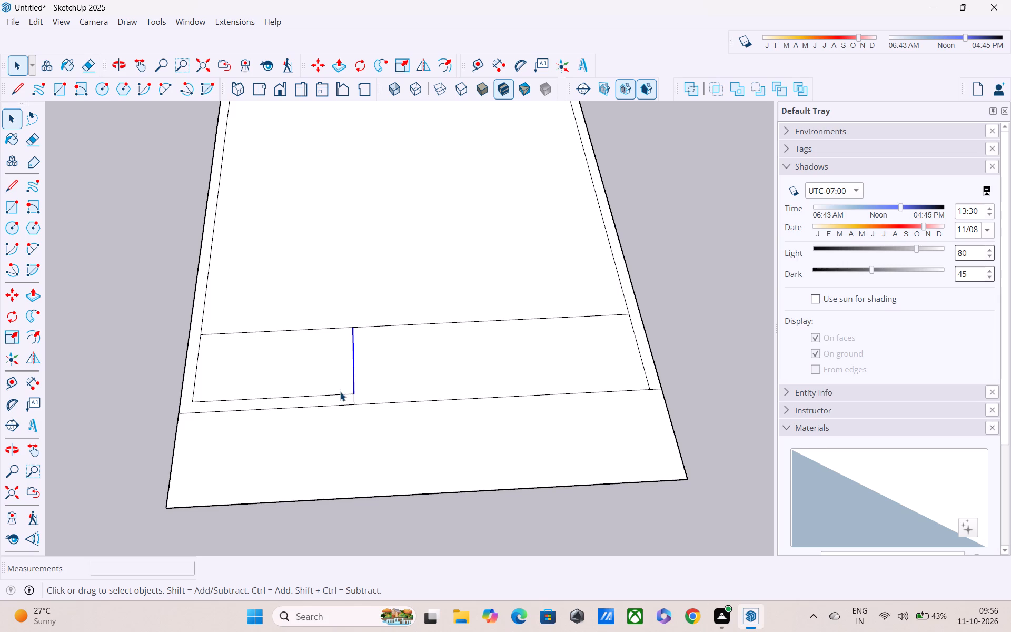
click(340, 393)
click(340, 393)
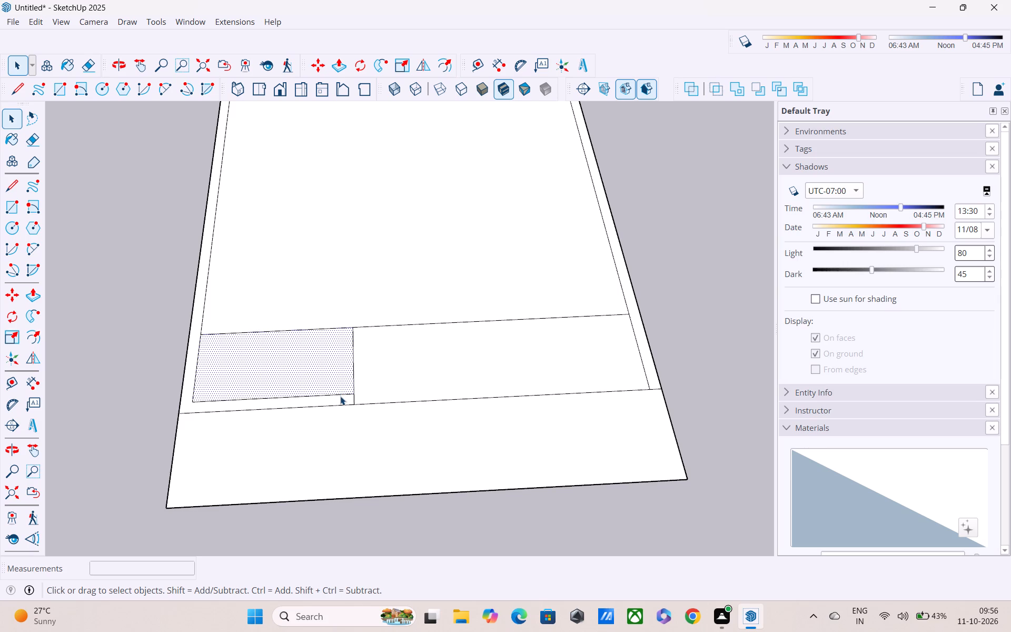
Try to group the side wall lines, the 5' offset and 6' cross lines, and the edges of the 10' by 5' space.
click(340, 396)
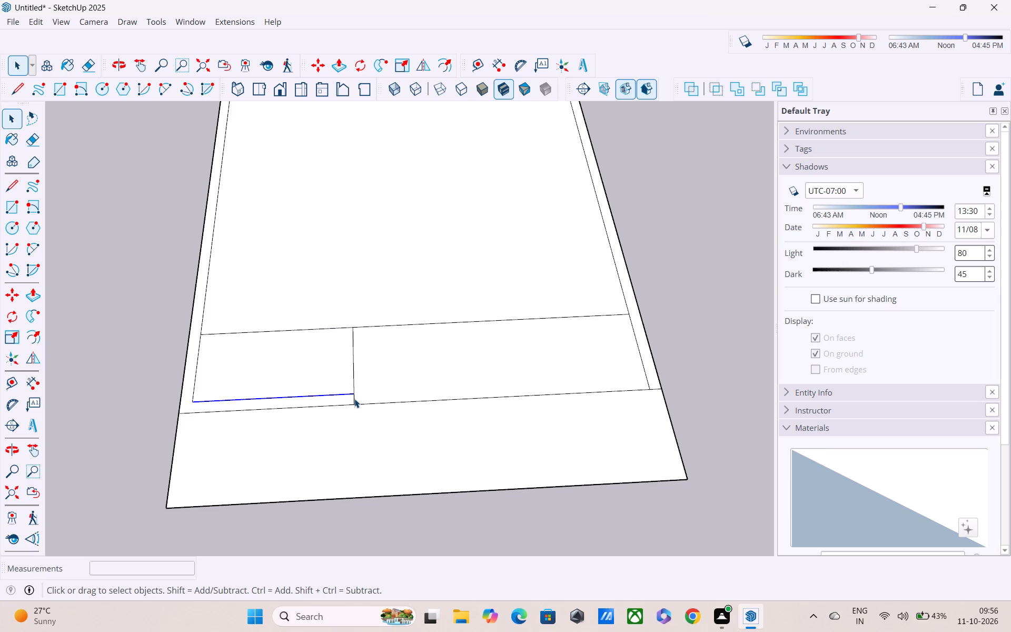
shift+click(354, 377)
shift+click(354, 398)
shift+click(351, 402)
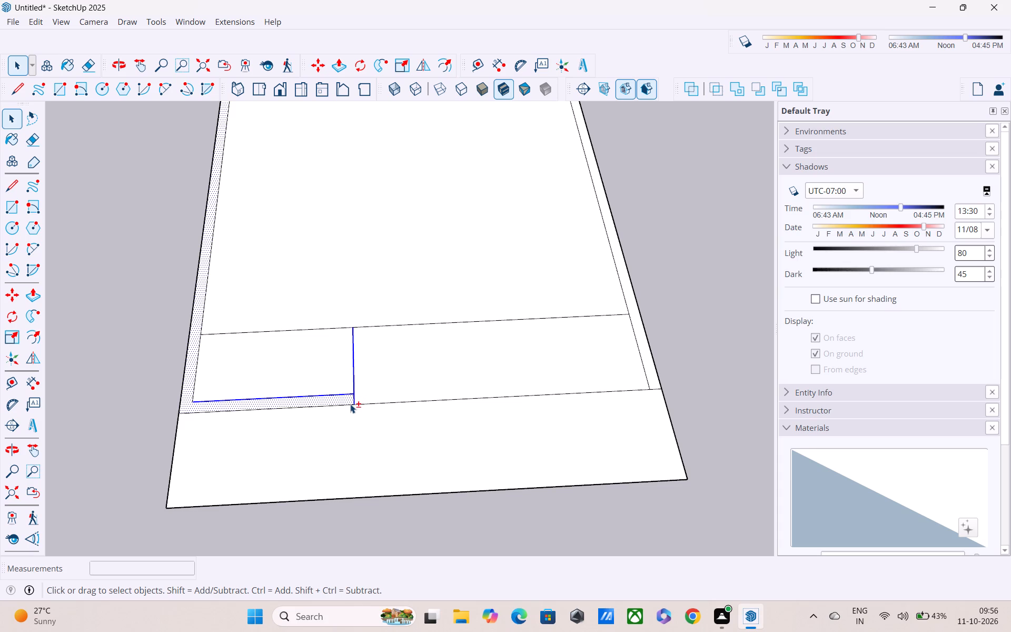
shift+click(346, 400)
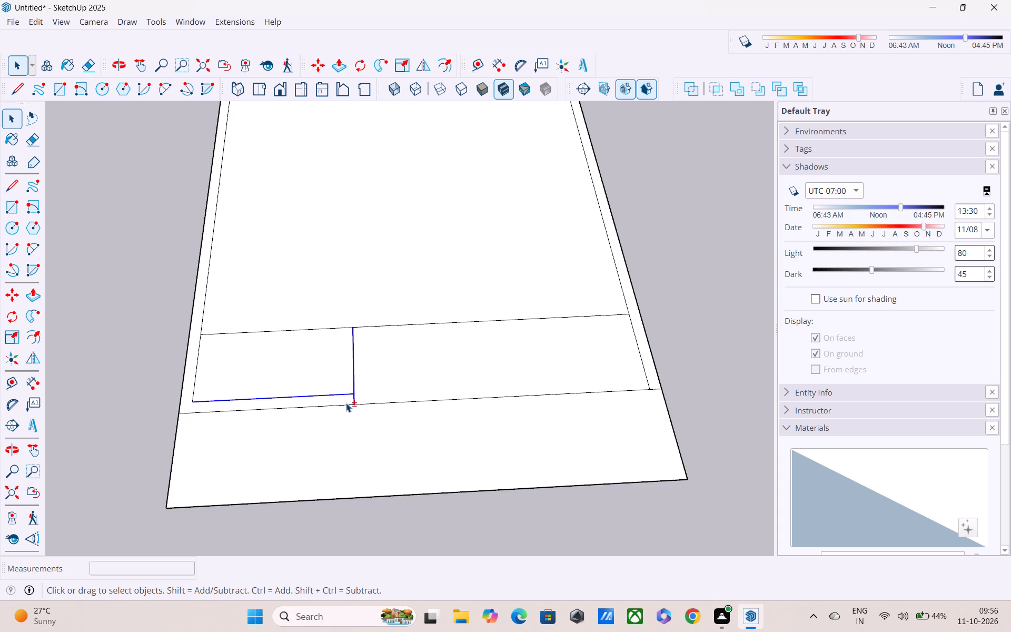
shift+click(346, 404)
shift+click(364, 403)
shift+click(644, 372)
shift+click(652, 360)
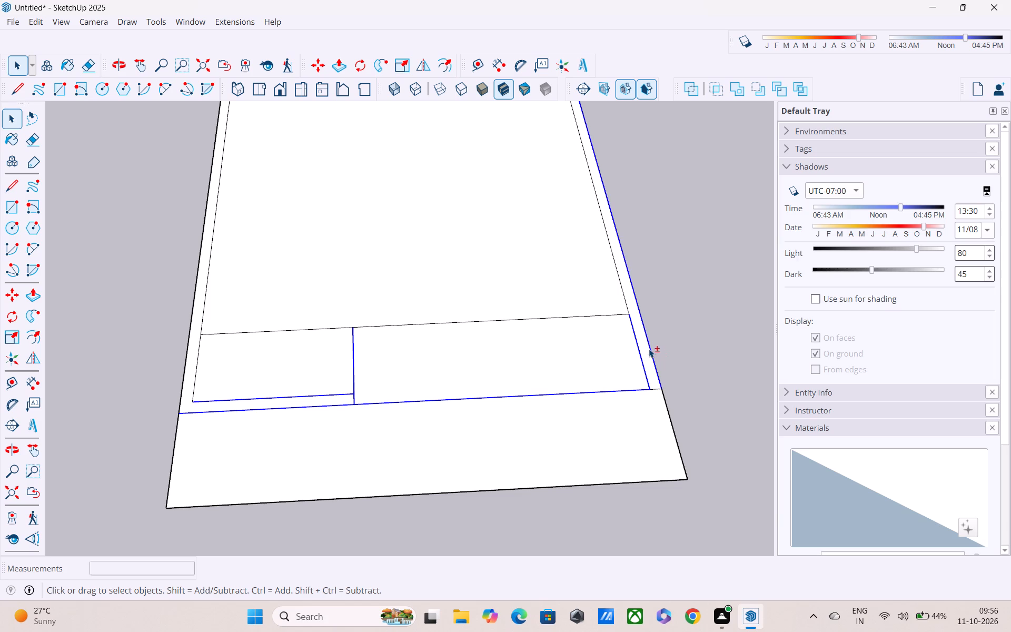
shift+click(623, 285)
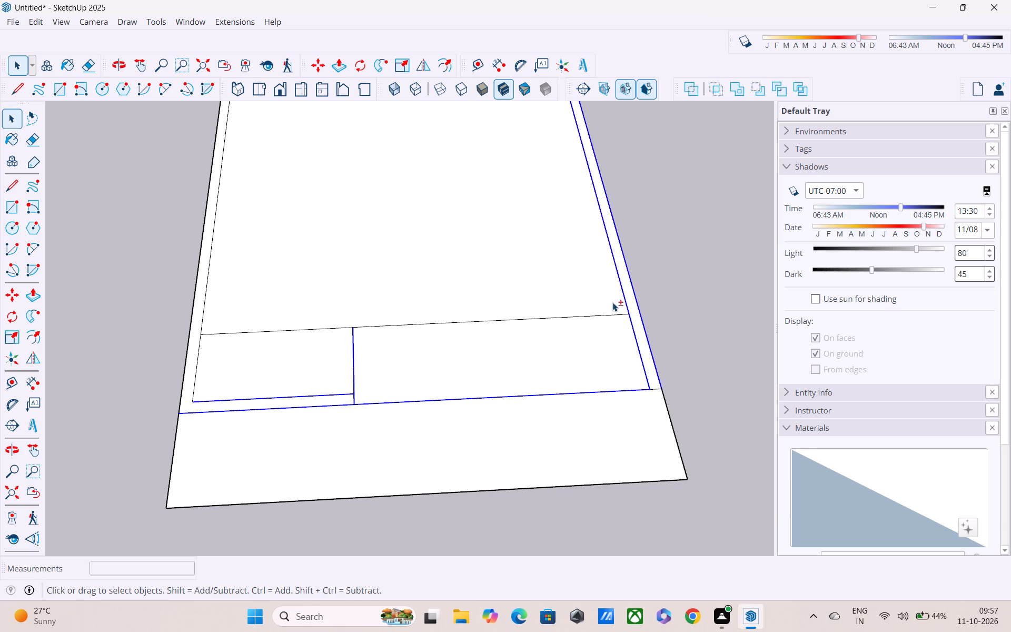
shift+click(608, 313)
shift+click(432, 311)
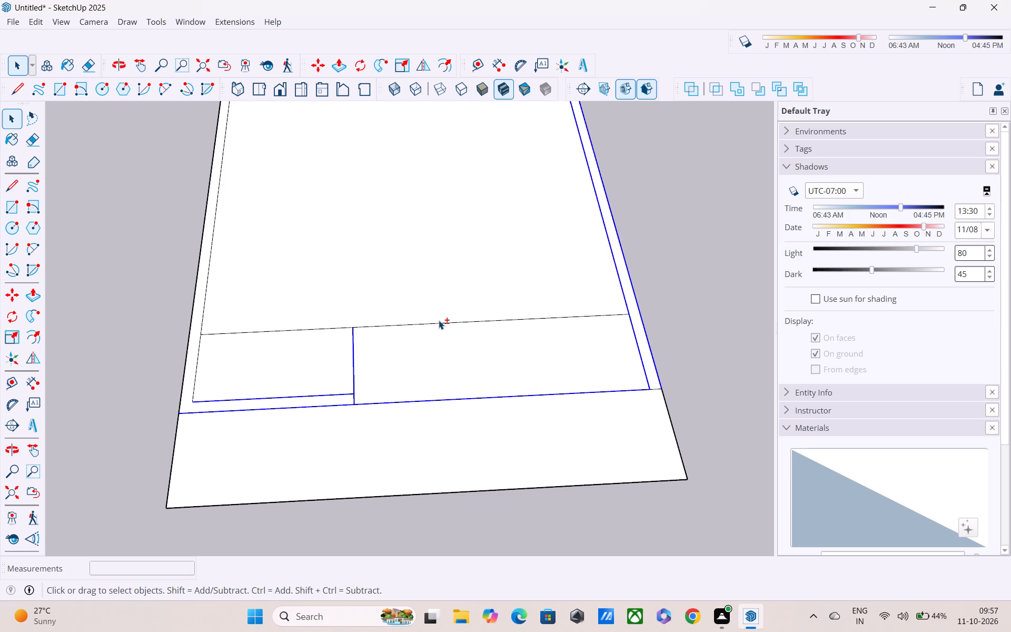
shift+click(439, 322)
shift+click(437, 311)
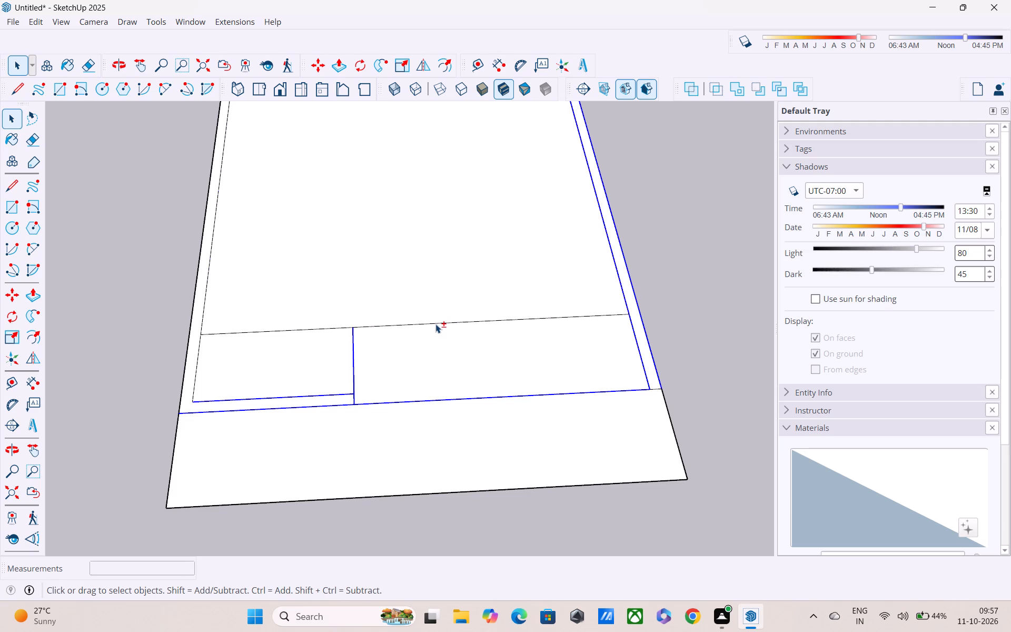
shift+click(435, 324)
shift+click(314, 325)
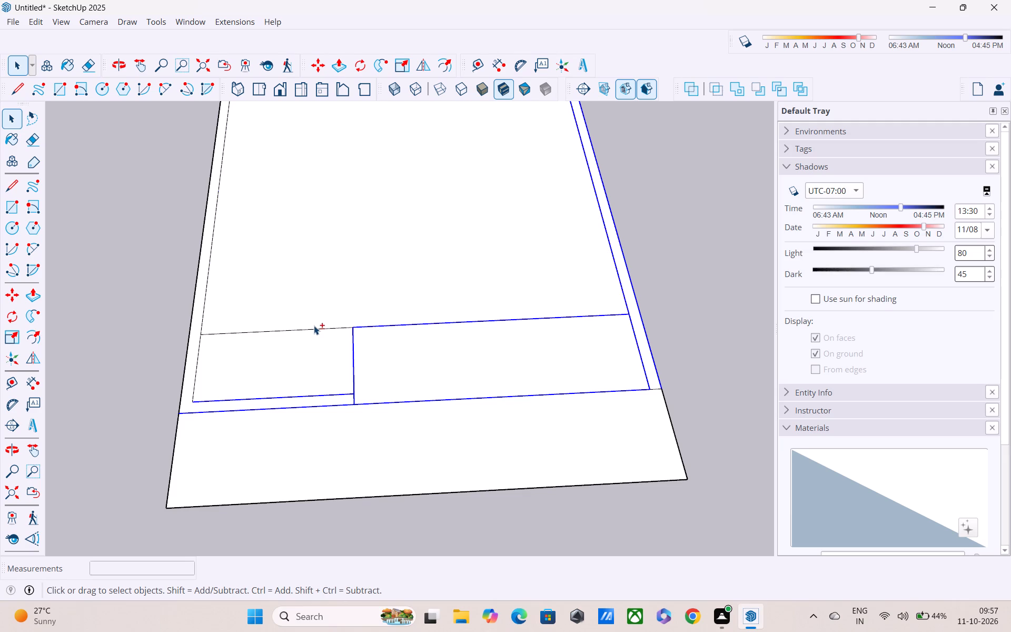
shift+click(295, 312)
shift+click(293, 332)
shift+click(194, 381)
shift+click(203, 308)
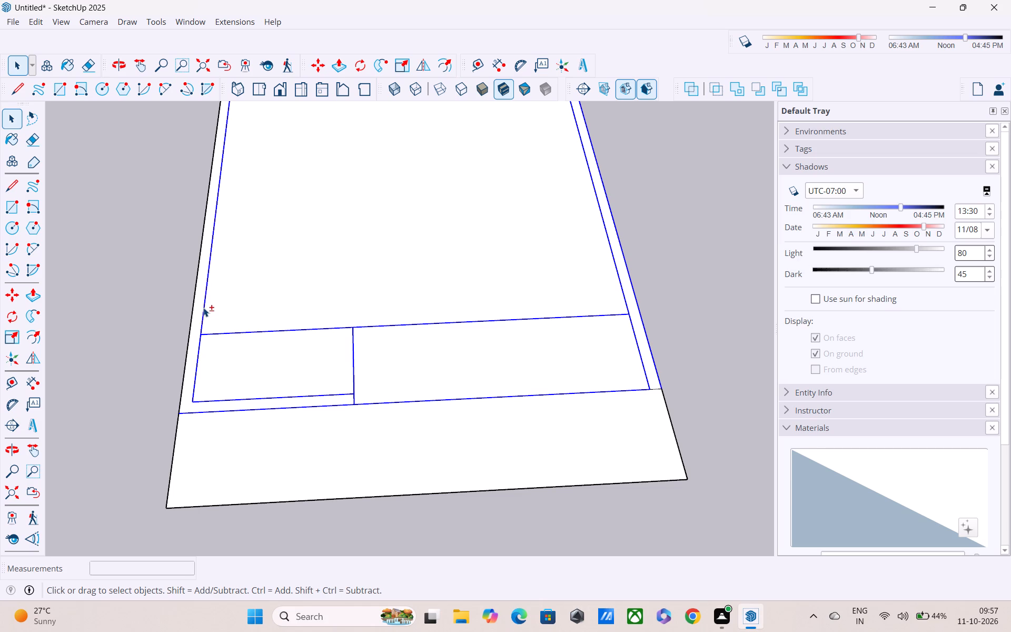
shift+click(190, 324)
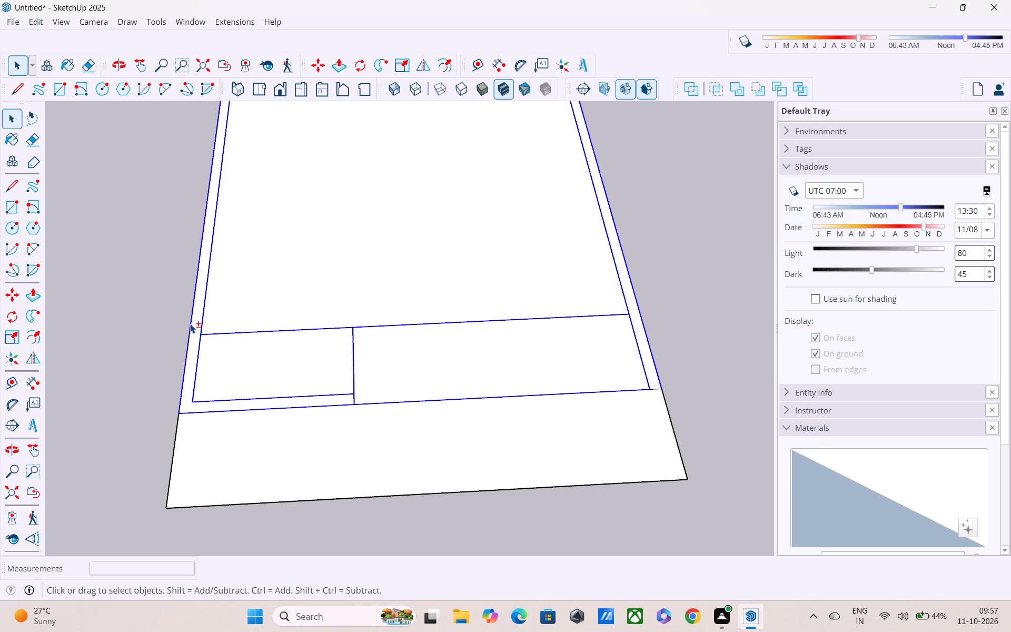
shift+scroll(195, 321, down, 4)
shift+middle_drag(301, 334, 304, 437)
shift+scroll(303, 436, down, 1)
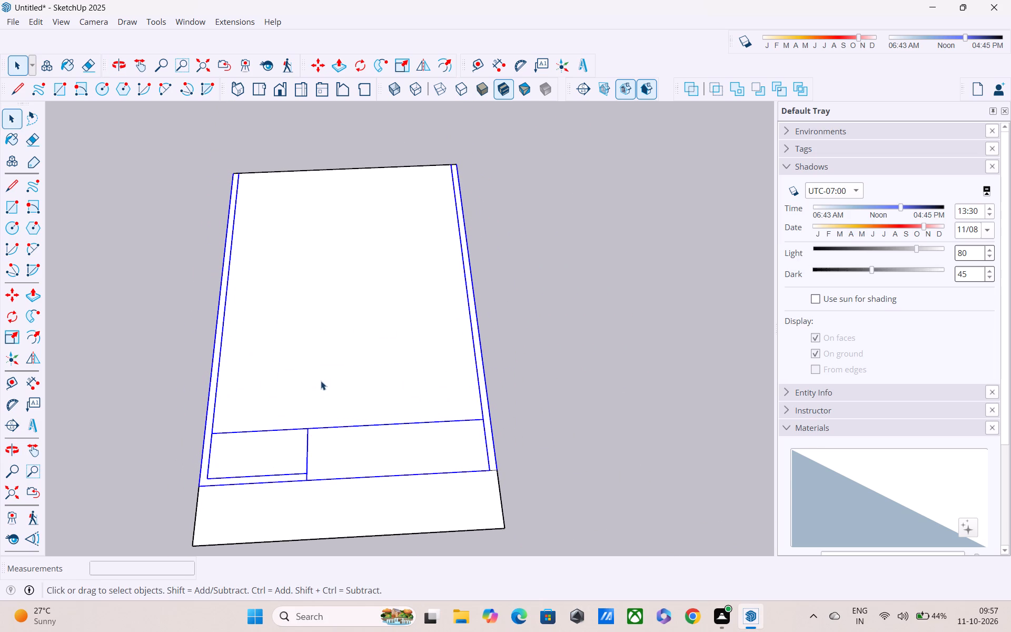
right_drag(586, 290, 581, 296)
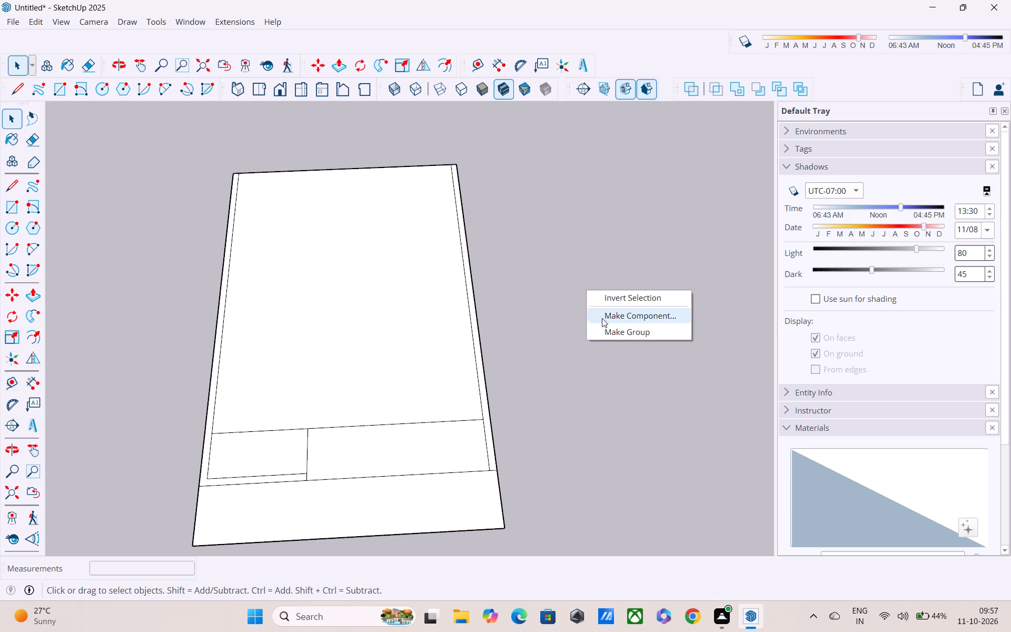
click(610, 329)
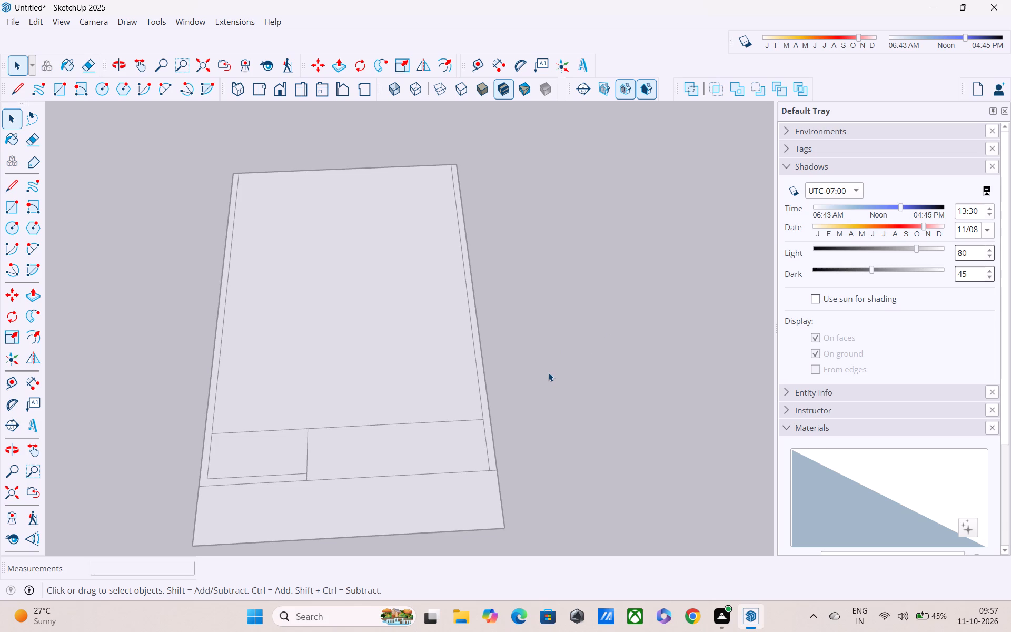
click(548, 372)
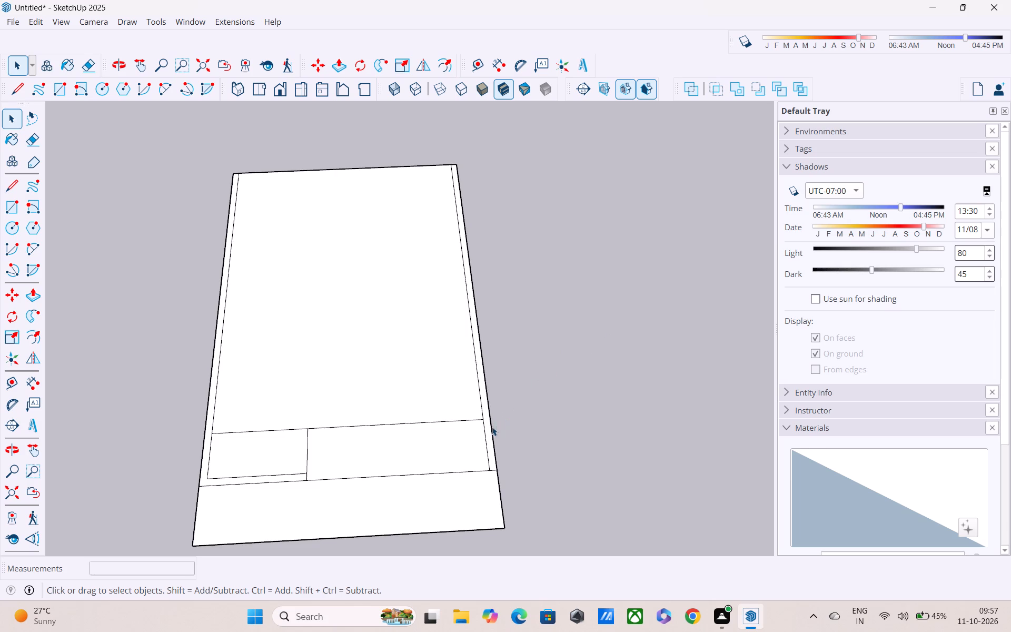
Select the inner and outer side wall lines, the 5' offset and 6' cross lines, and the edges of the 10' by 5' space.
click(482, 417)
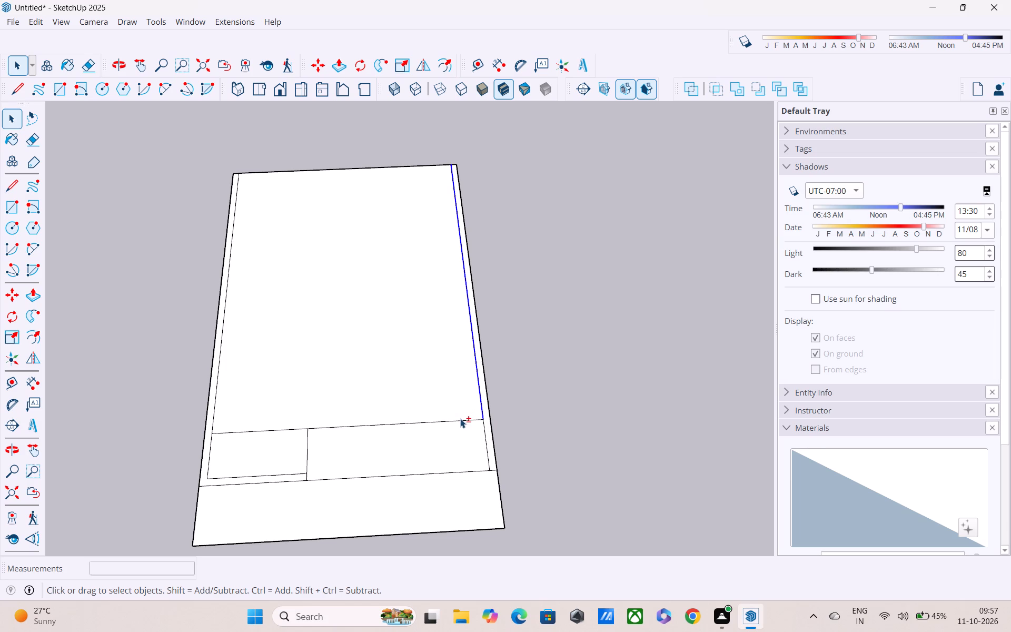
shift+click(460, 419)
shift+click(463, 421)
shift+click(455, 403)
shift+click(296, 428)
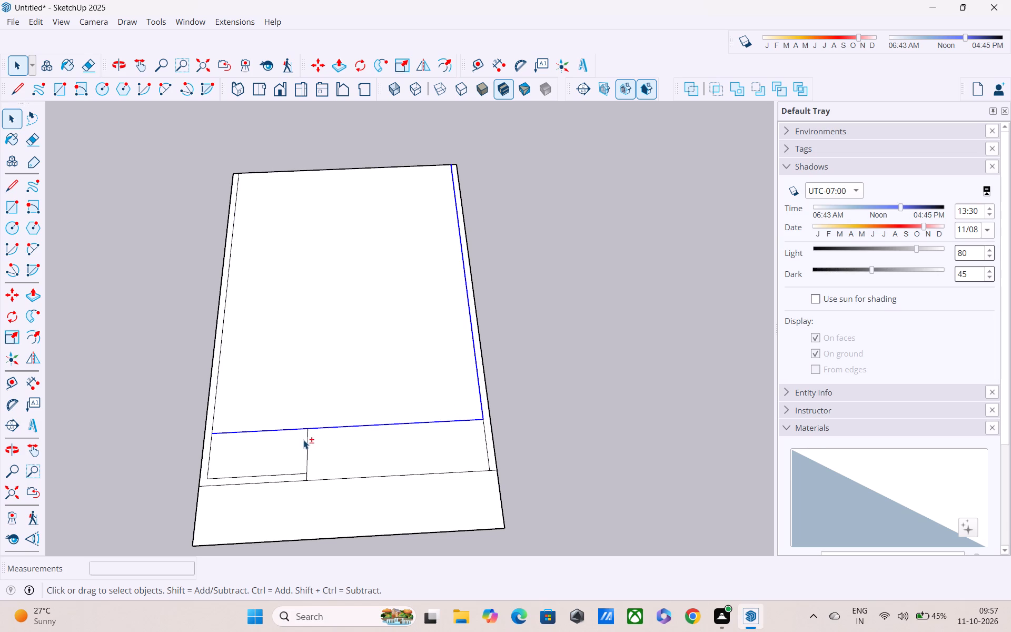
shift+click(305, 448)
shift+click(306, 451)
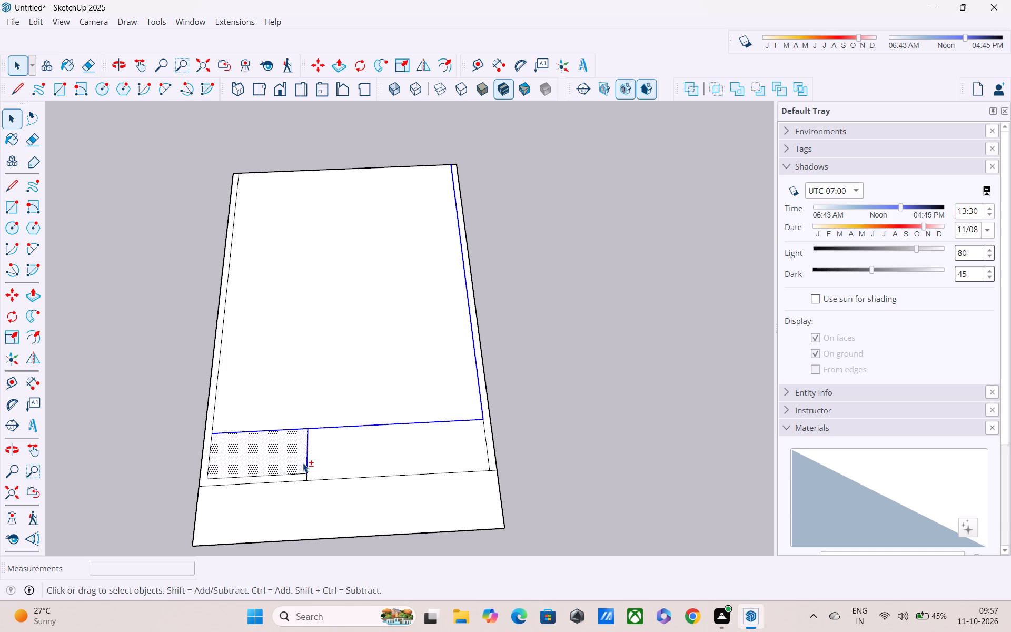
shift+click(300, 461)
shift+click(296, 472)
shift+click(296, 472)
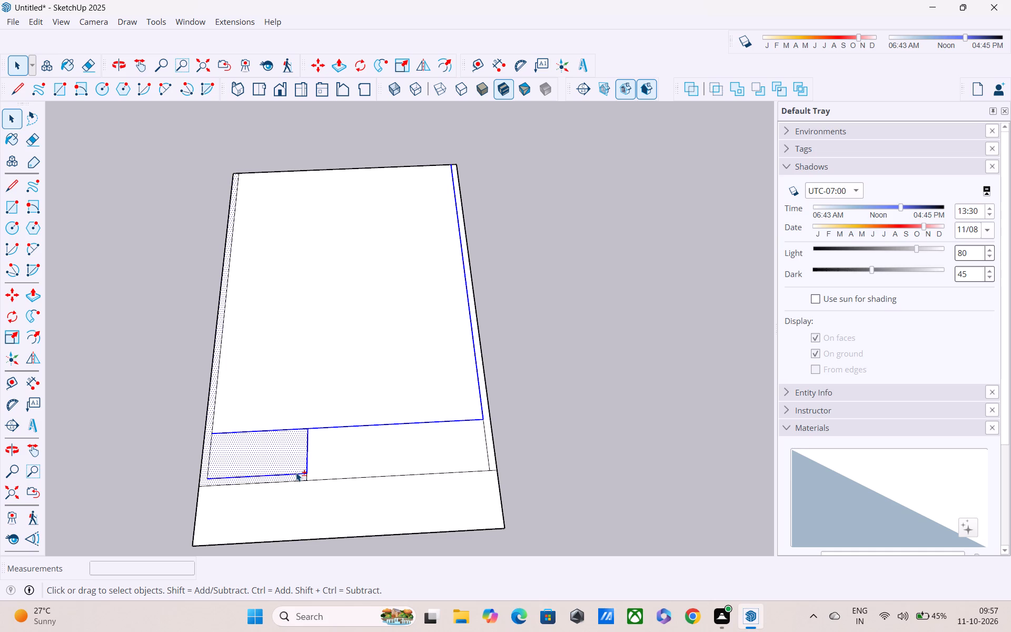
shift+click(289, 455)
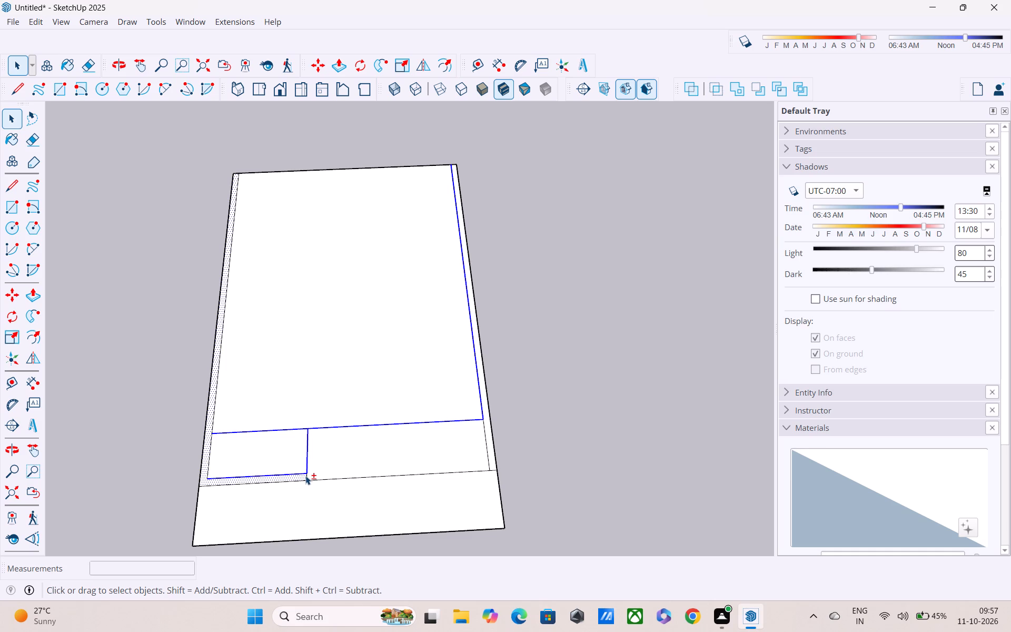
shift+click(305, 476)
shift+click(304, 478)
shift+scroll(329, 477, up, 2)
shift+click(288, 478)
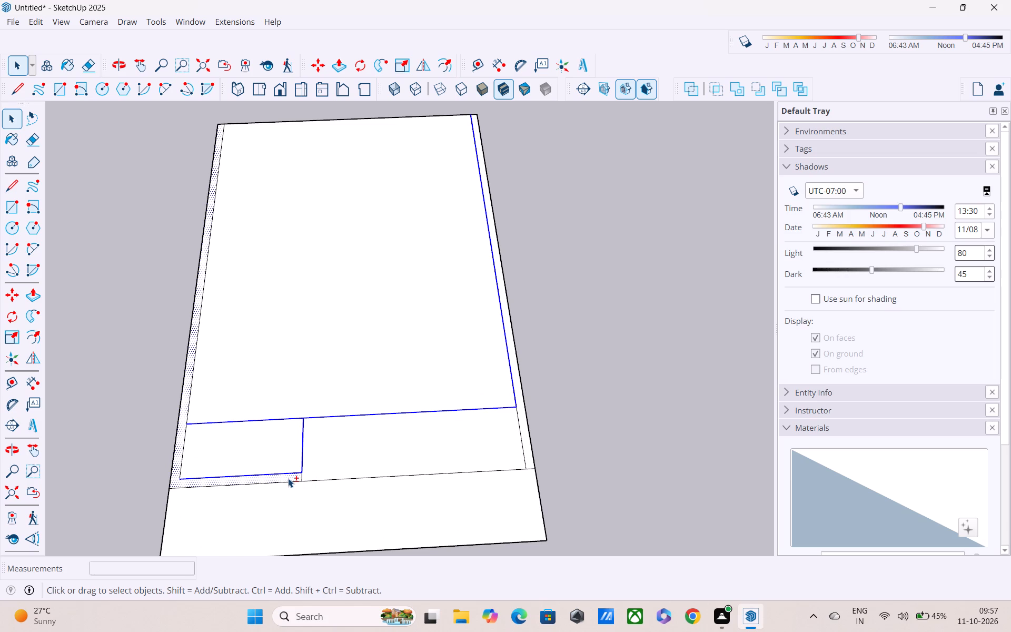
shift+click(288, 479)
shift+click(288, 479)
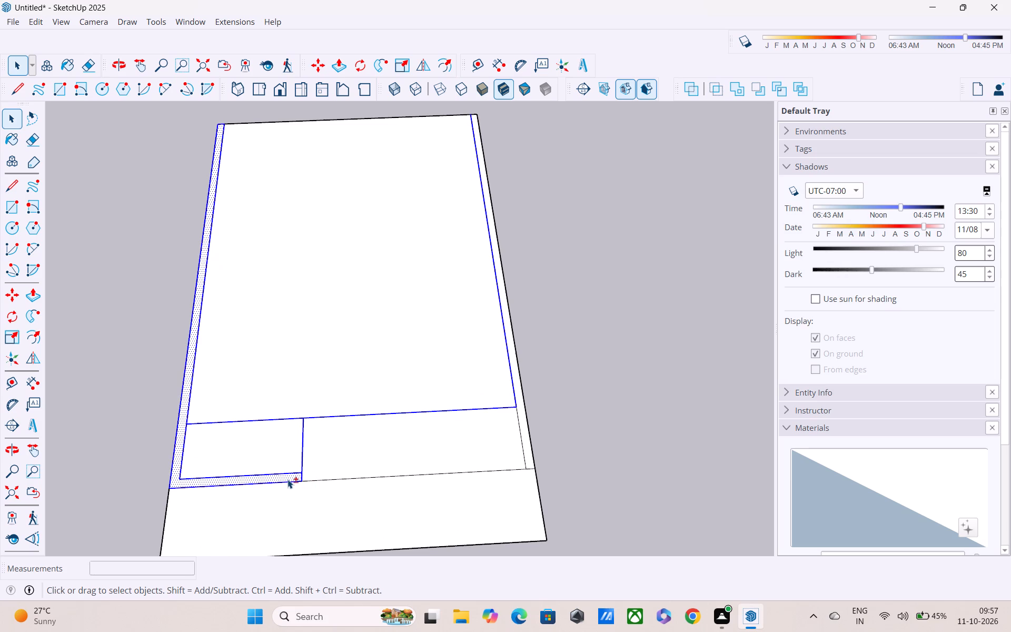
shift+click(288, 476)
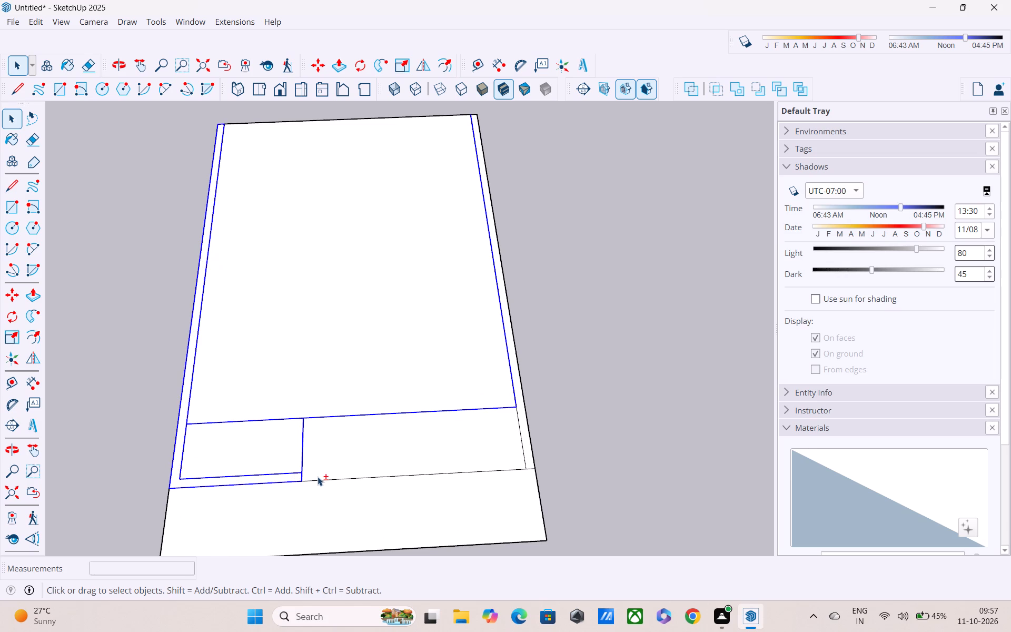
shift+click(320, 480)
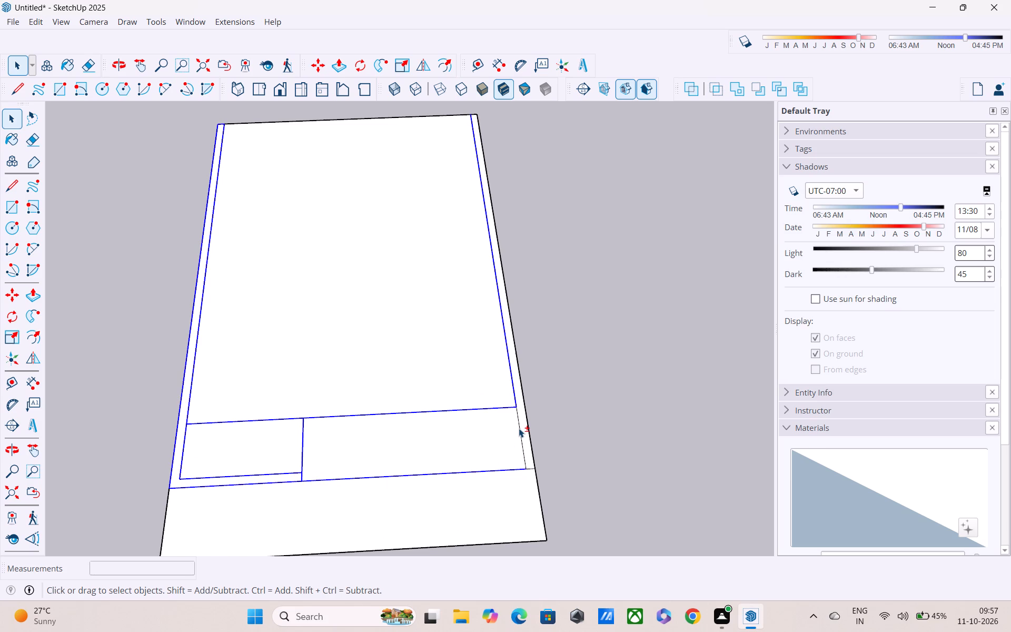
shift+click(519, 428)
shift+click(530, 426)
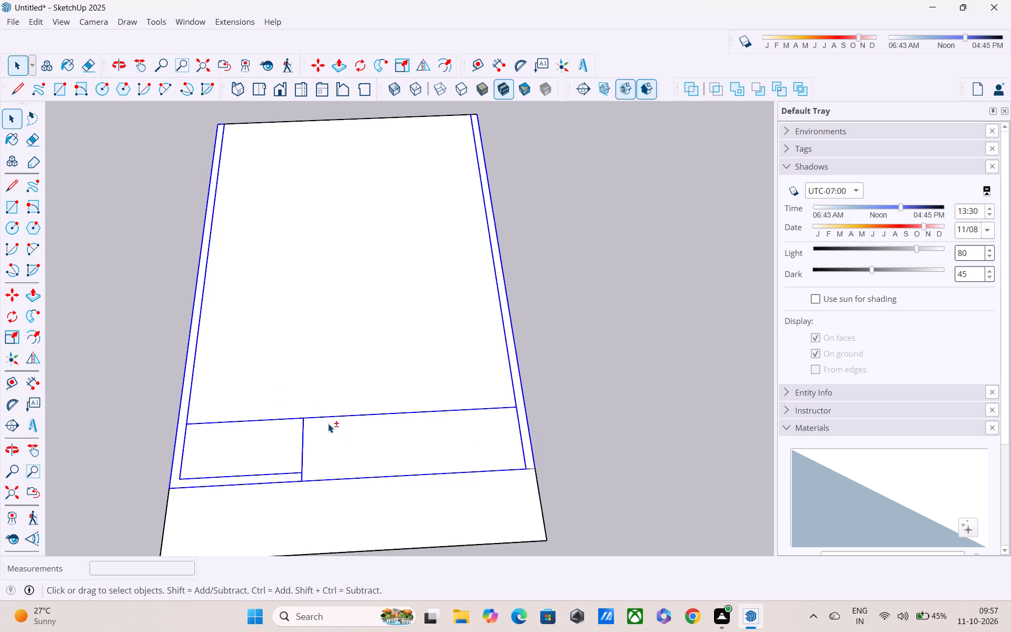
shift+scroll(232, 365, down, 2)
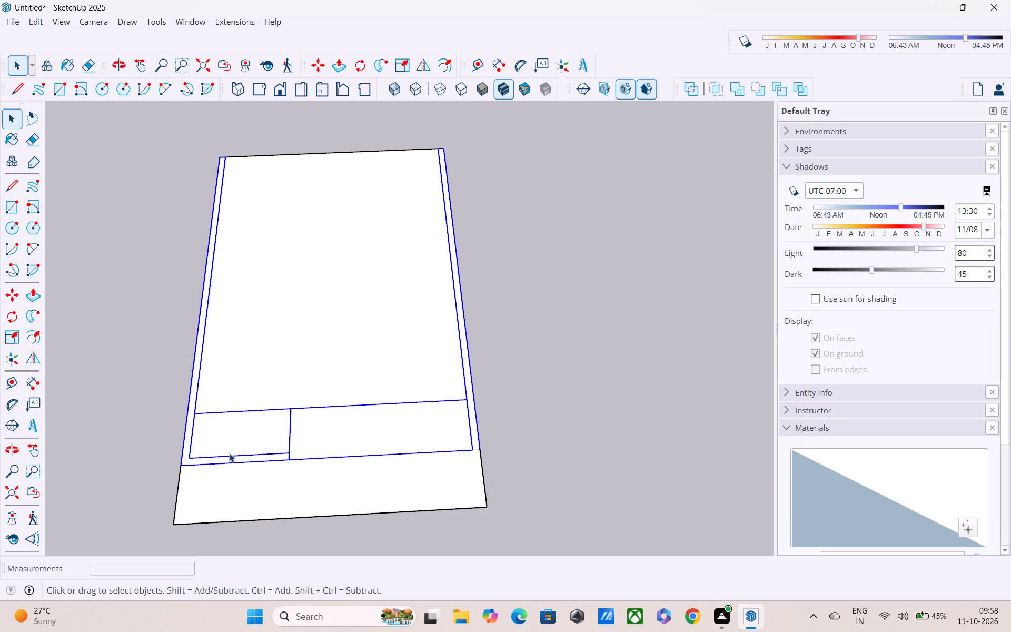
scroll(242, 422, down, 2)
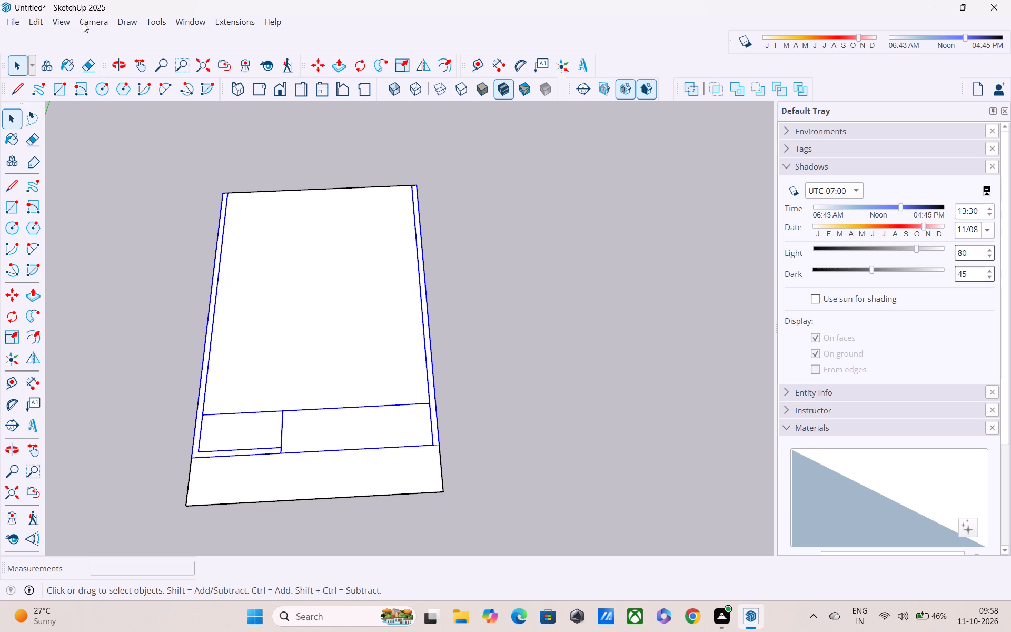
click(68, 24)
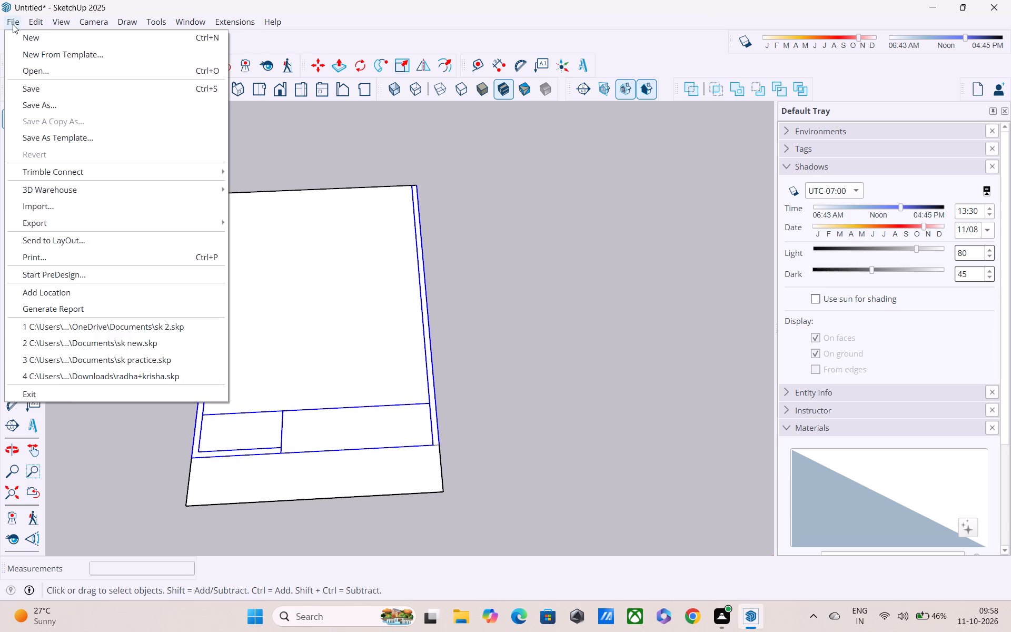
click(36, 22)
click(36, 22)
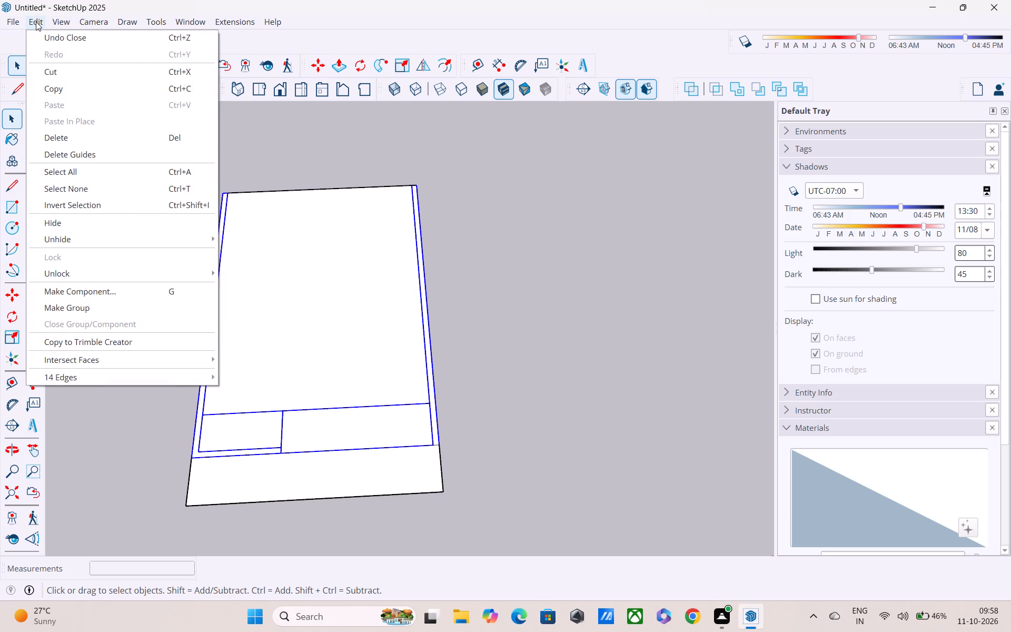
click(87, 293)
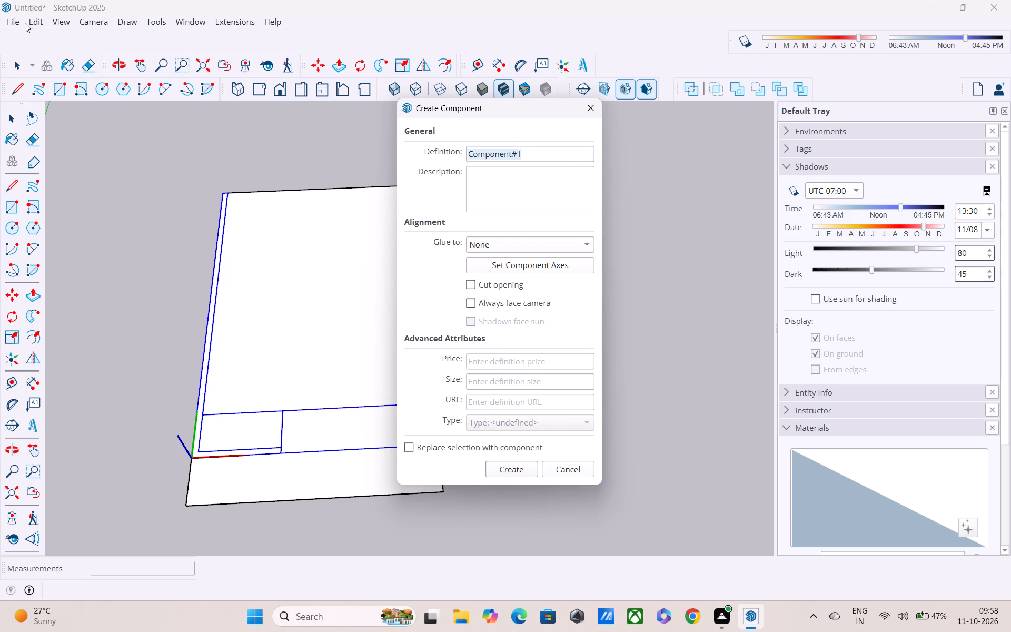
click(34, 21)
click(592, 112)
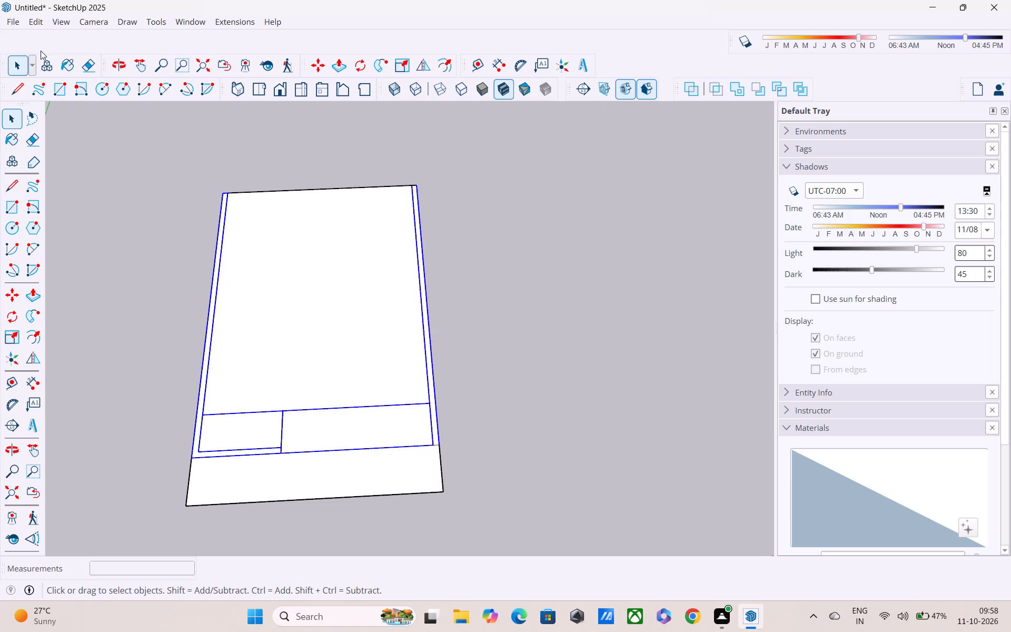
Group the selected wall layout edges and clear the selection.
click(37, 19)
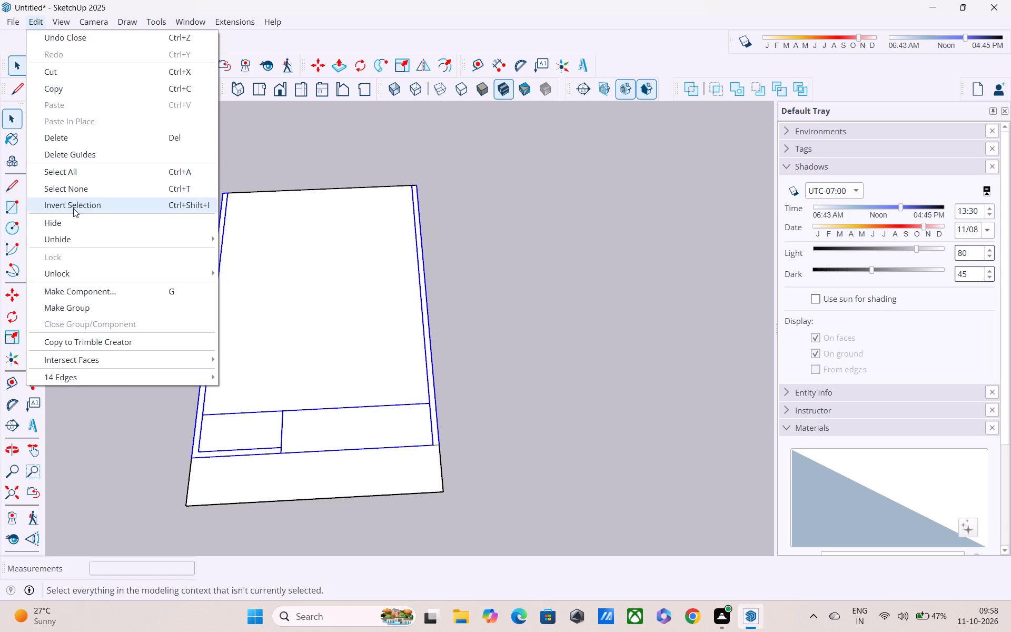
click(84, 303)
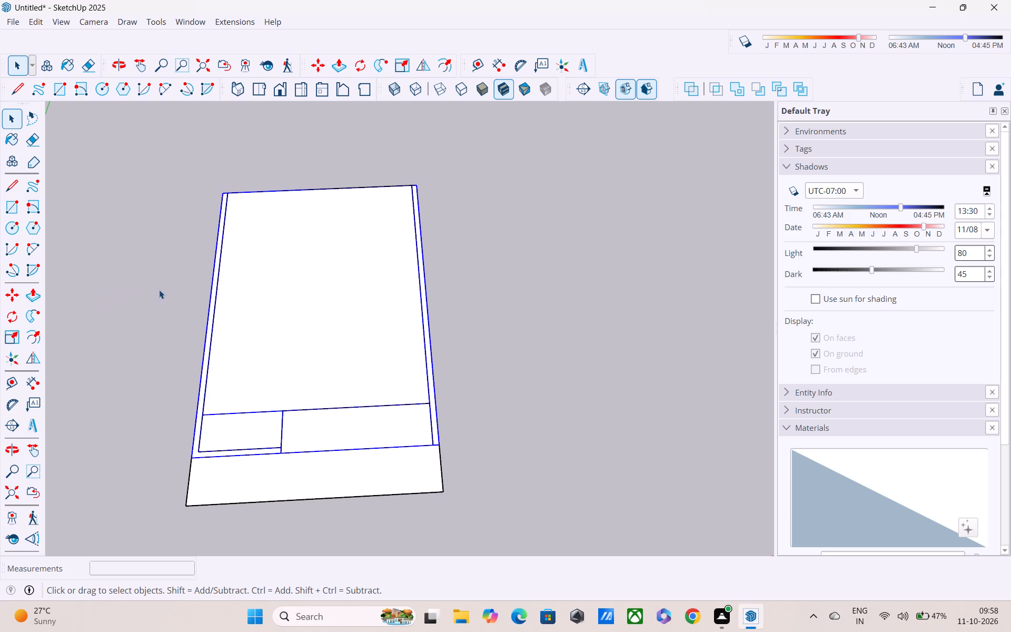
scroll(180, 331, up, 2)
key(Escape)
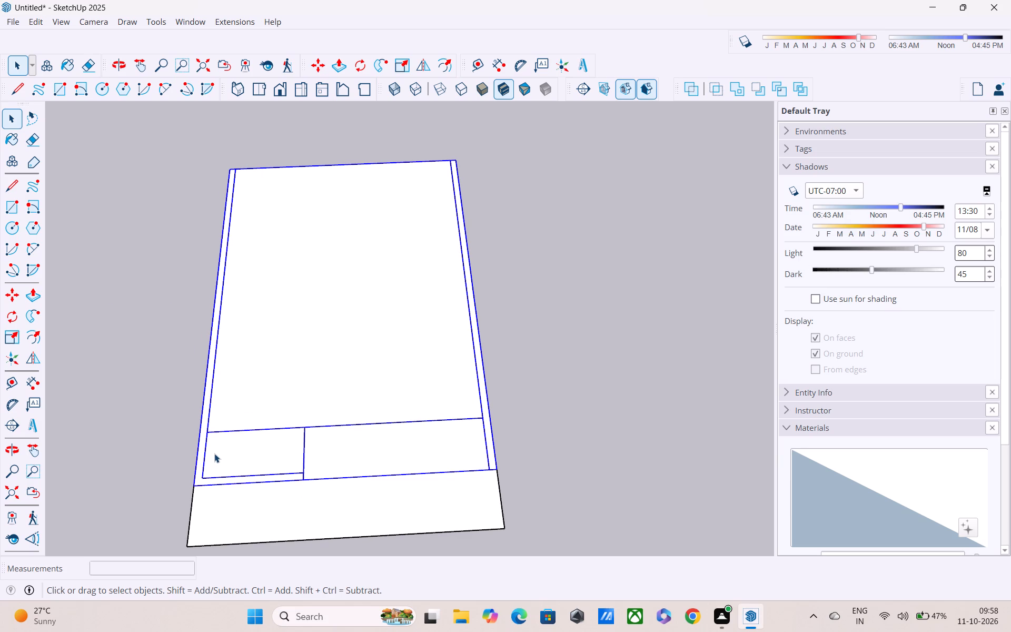
key(Escape)
key(space)
key(Escape)
key(Escape)
scroll(537, 388, up, 2)
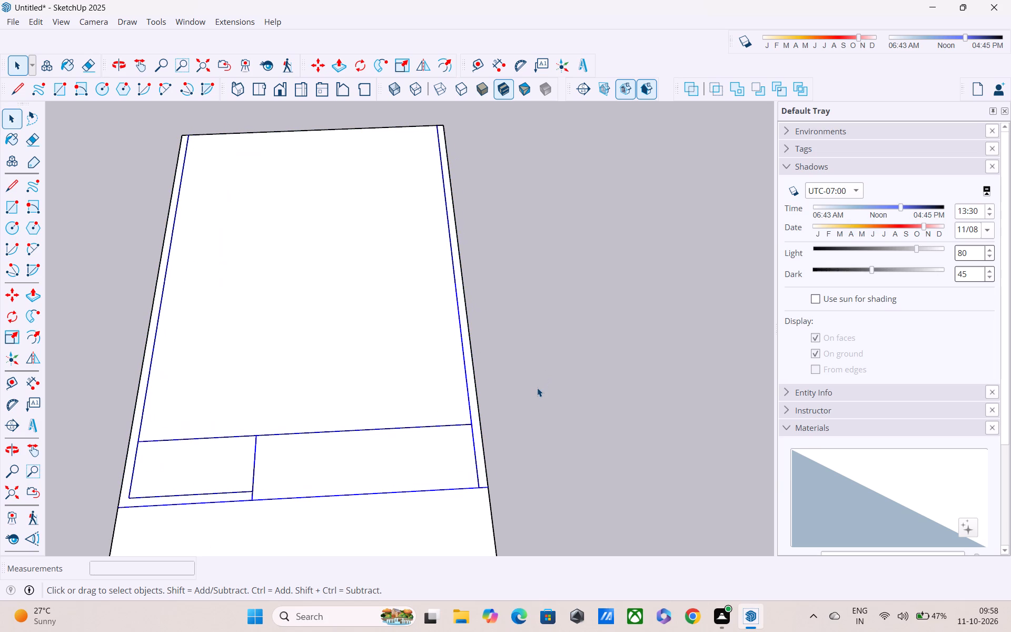
click(537, 388)
click(537, 391)
click(534, 401)
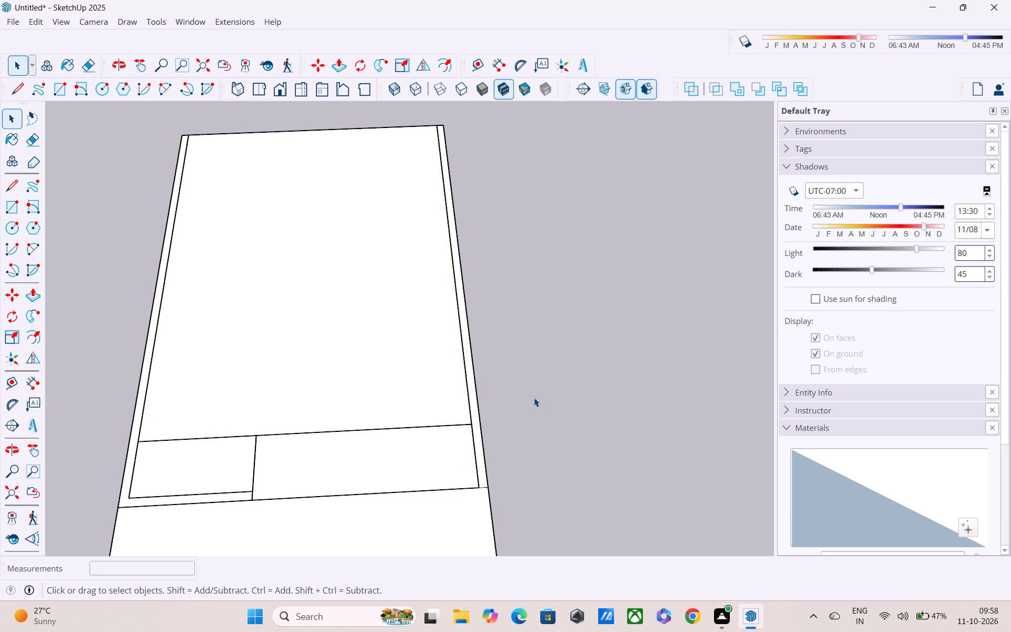
Push/Pull the 9" side wall strip farthest from the green axis up 10'.
key(p)
scroll(490, 452, up, 1)
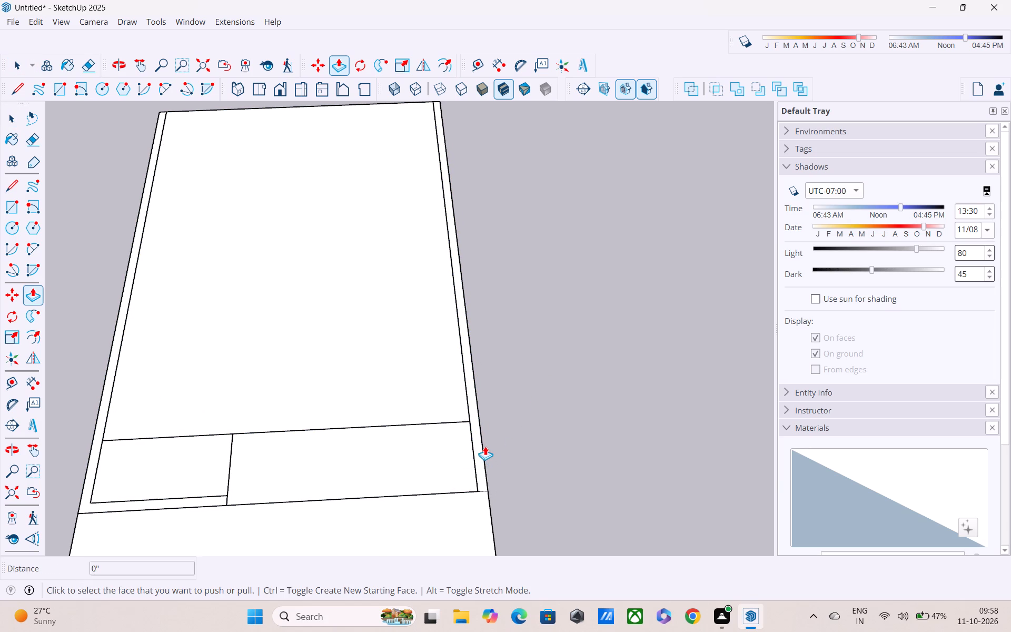
click(481, 438)
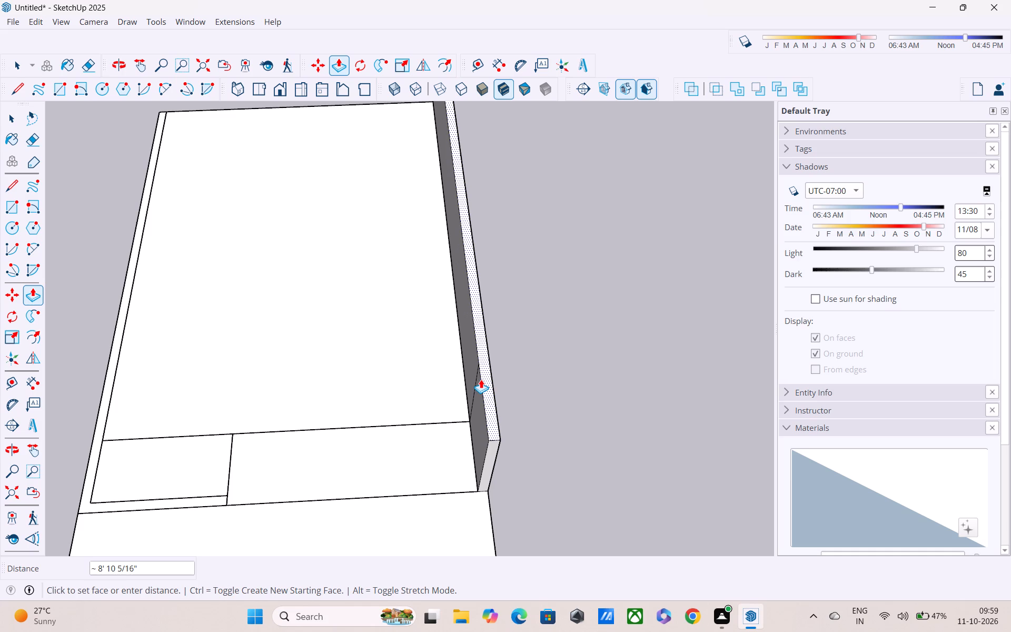
scroll(481, 379, up, 1)
middle_drag(481, 379, 471, 319)
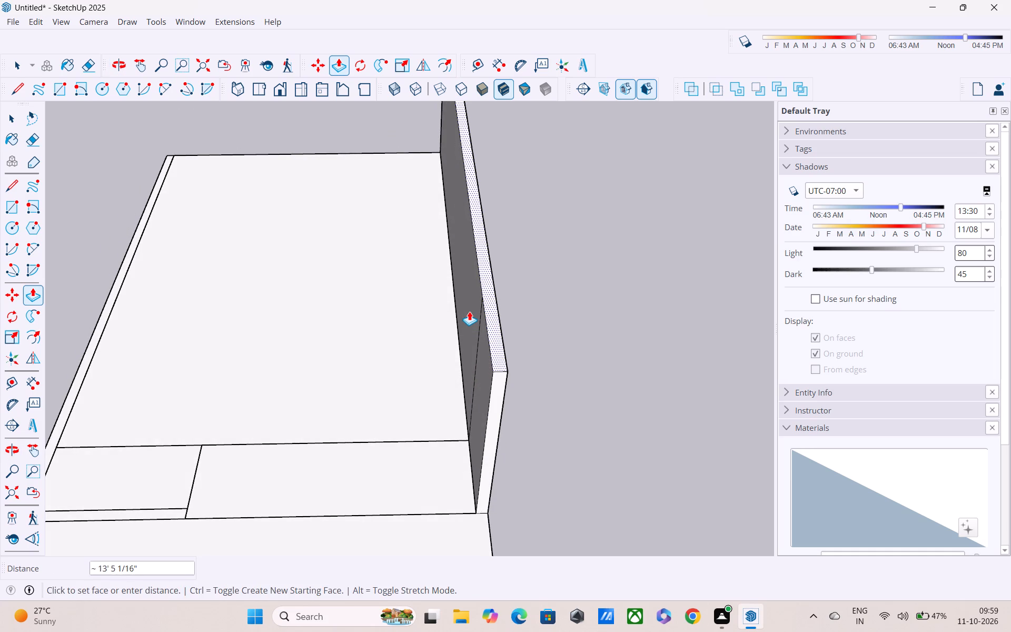
text(10')
key(Return)
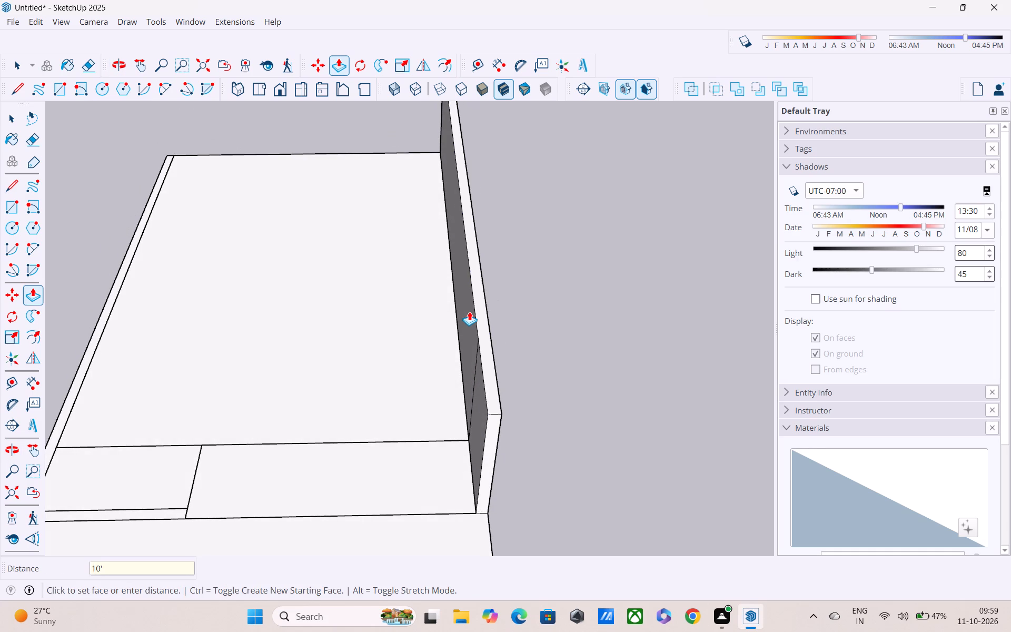
Push/Pull the L-shaped 9" wall strip along the opposite side and the front of the 10' by 5' space up 10'.
middle_drag(461, 335, 464, 249)
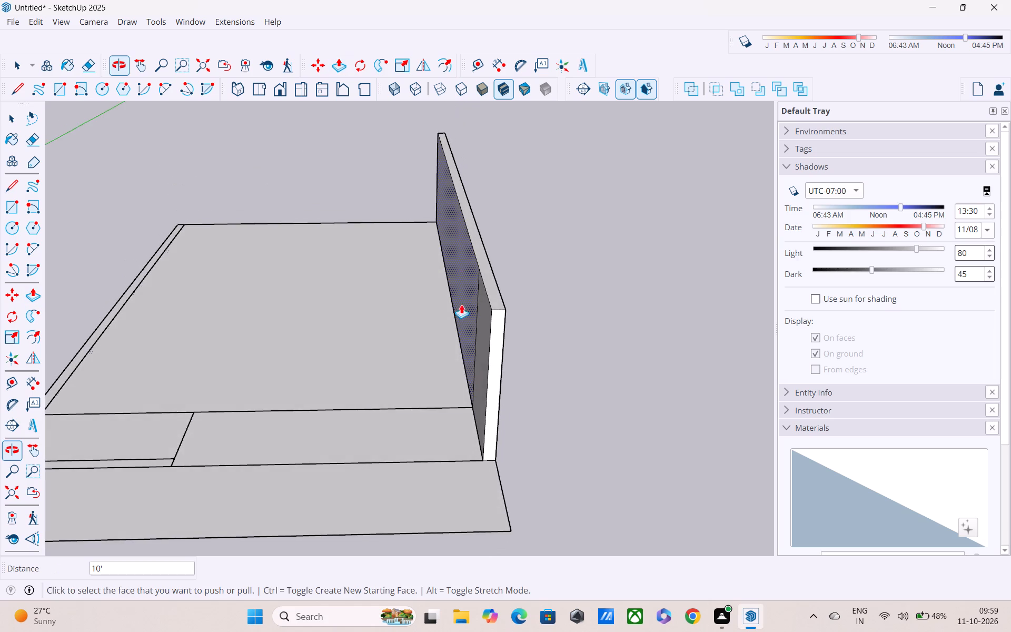
middle_drag(353, 447, 563, 477)
scroll(468, 486, down, 3)
middle_drag(441, 488, 365, 397)
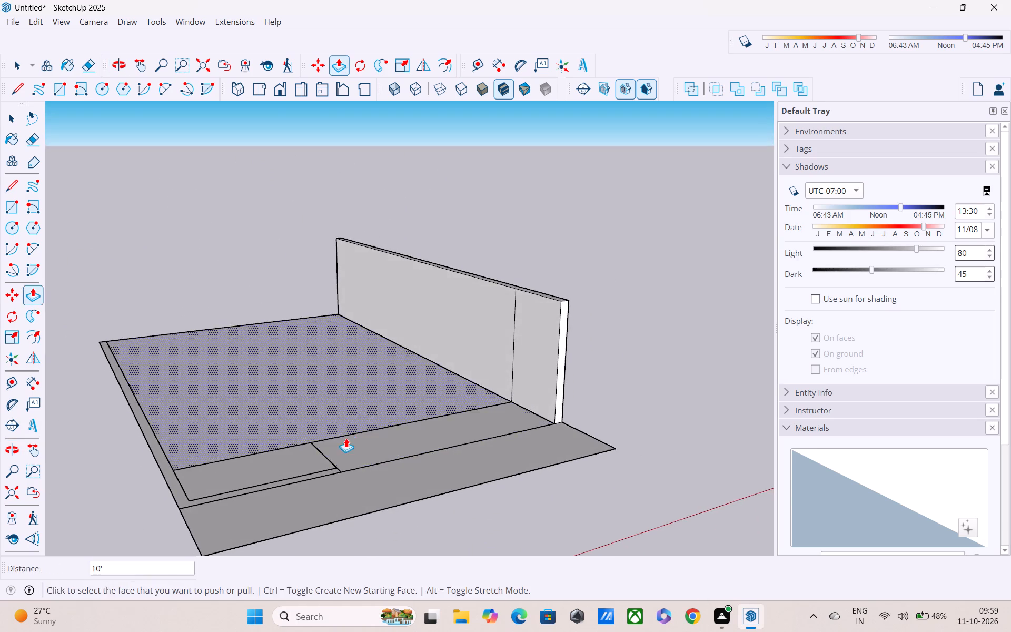
middle_drag(346, 446, 350, 501)
shift+middle_drag(346, 502, 345, 423)
scroll(340, 423, up, 1)
middle_drag(340, 423, 342, 442)
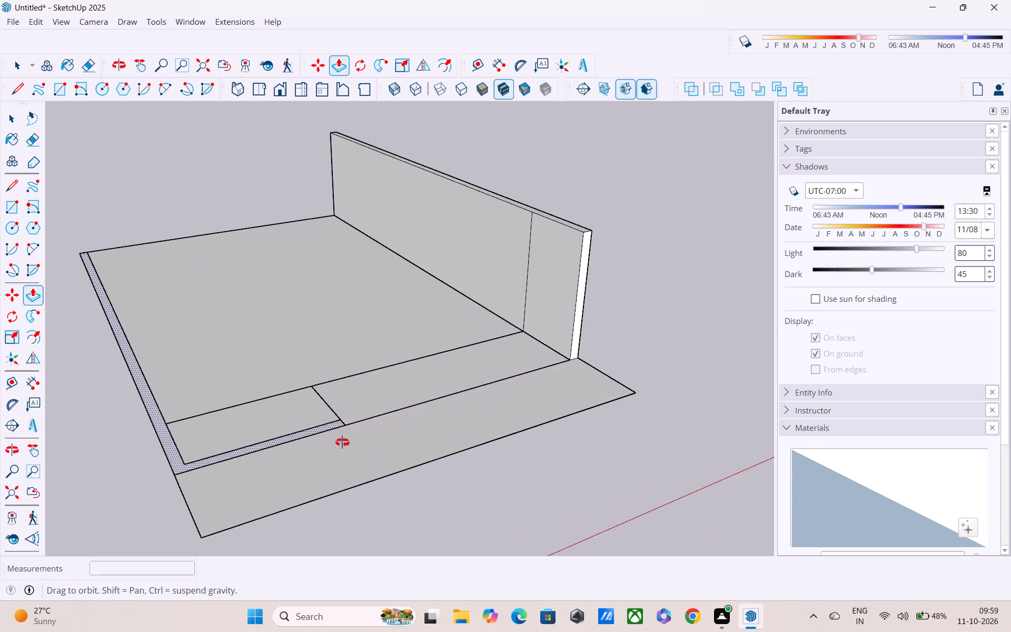
middle_drag(342, 442, 347, 484)
scroll(313, 477, up, 2)
click(311, 461)
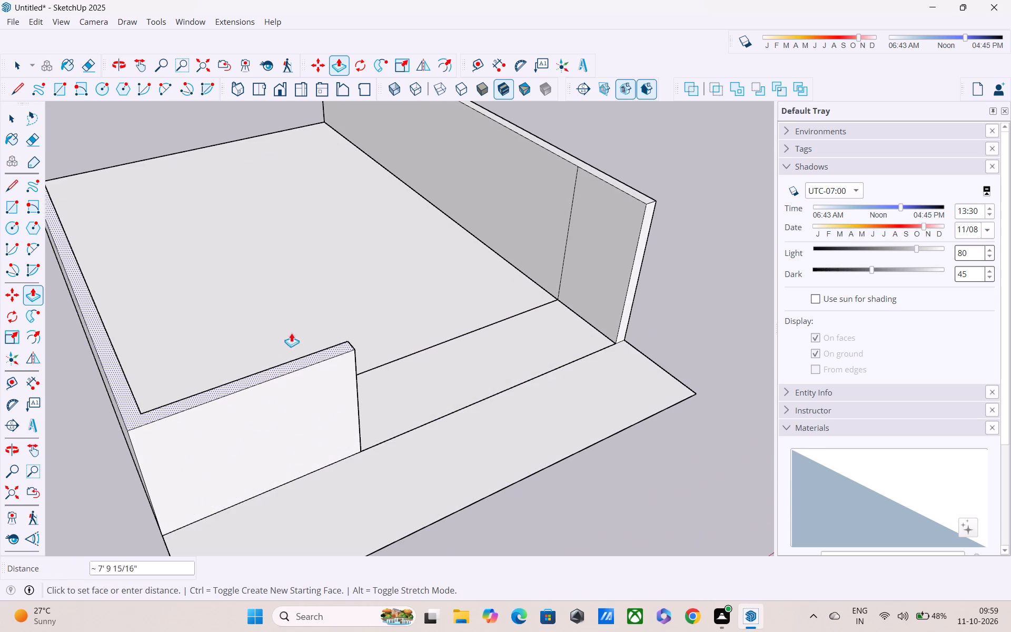
text(10)
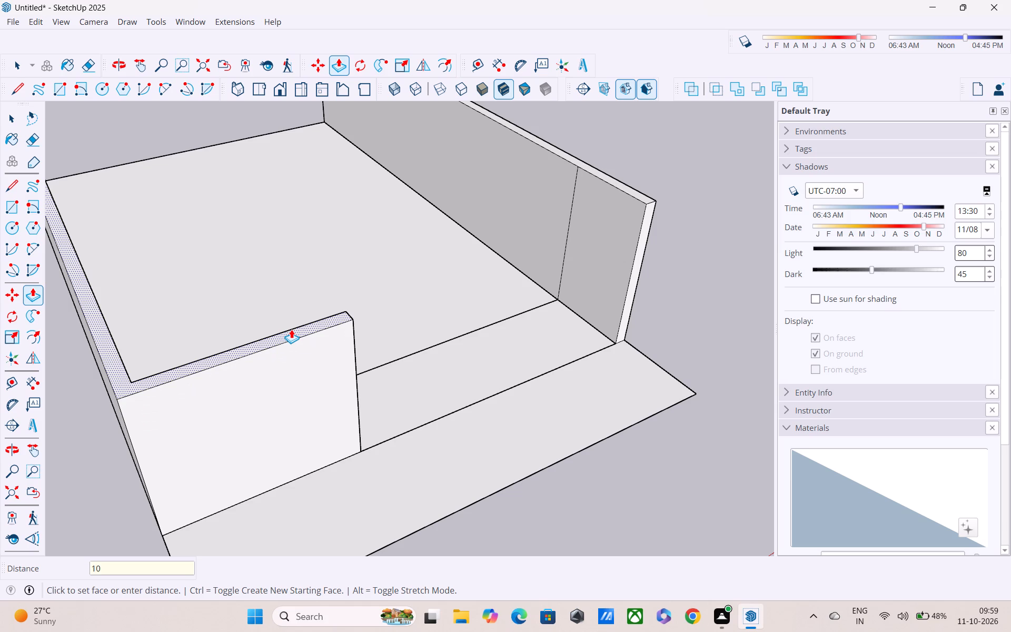
key(apostrophe)
key(Return)
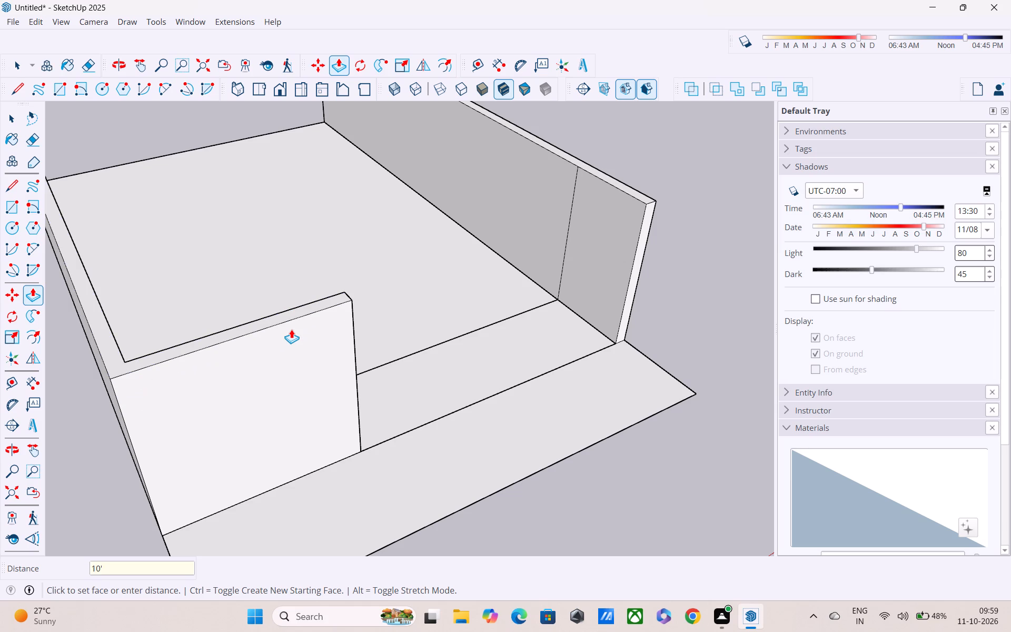
Examine the raised side walls, the front wall of the 10' by 5' space and the open area beside it.
middle_drag(392, 249, 213, 316)
middle_drag(264, 300, 179, 361)
scroll(308, 304, down, 2)
middle_drag(312, 319, 302, 227)
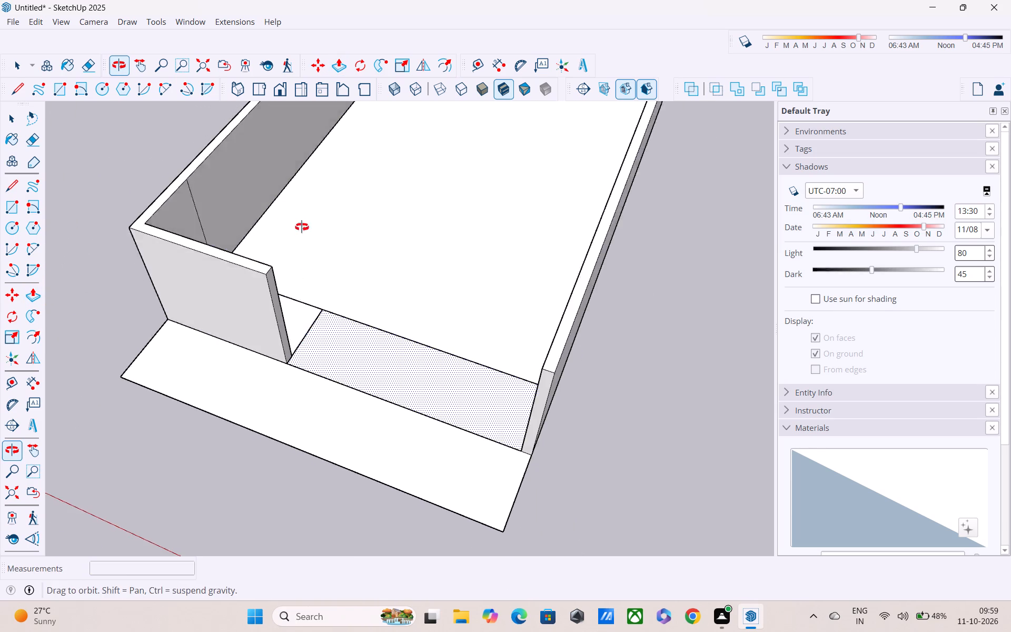
middle_drag(302, 227, 298, 212)
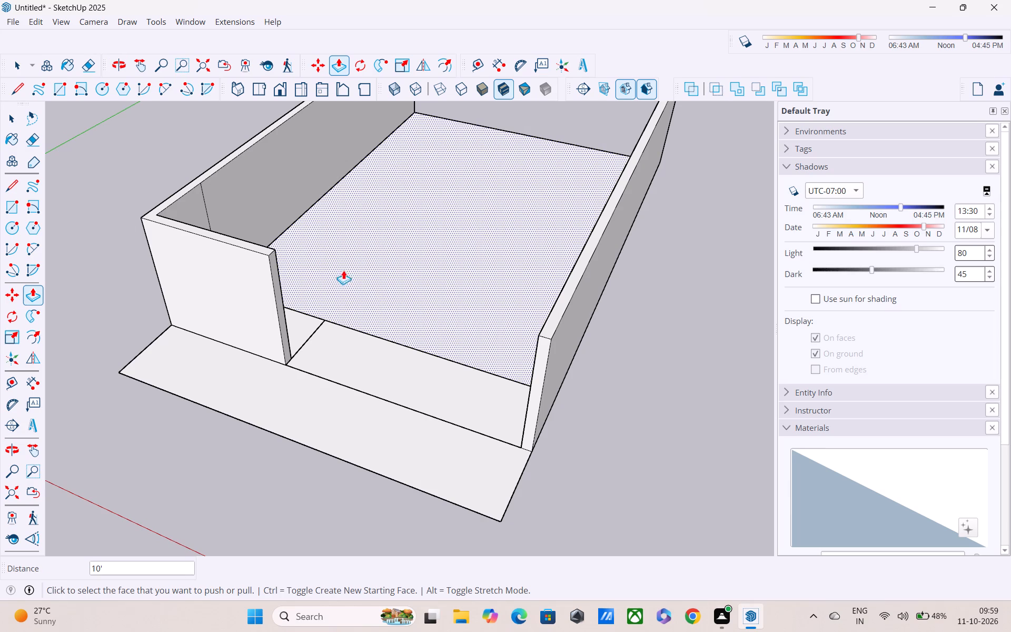
middle_drag(348, 280, 322, 335)
scroll(322, 335, up, 1)
scroll(322, 335, down, 3)
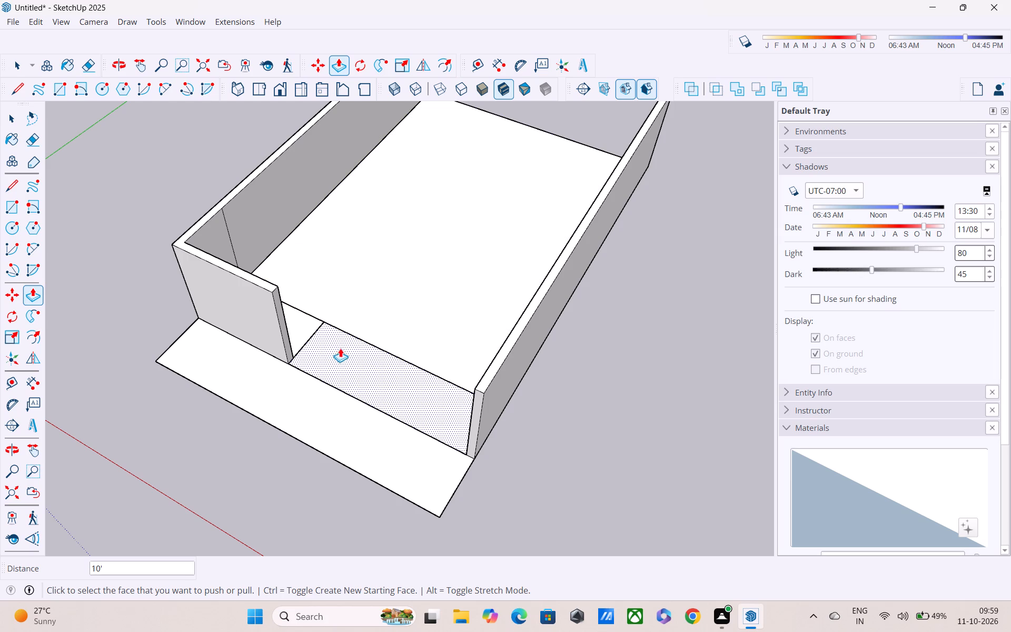
scroll(360, 331, up, 2)
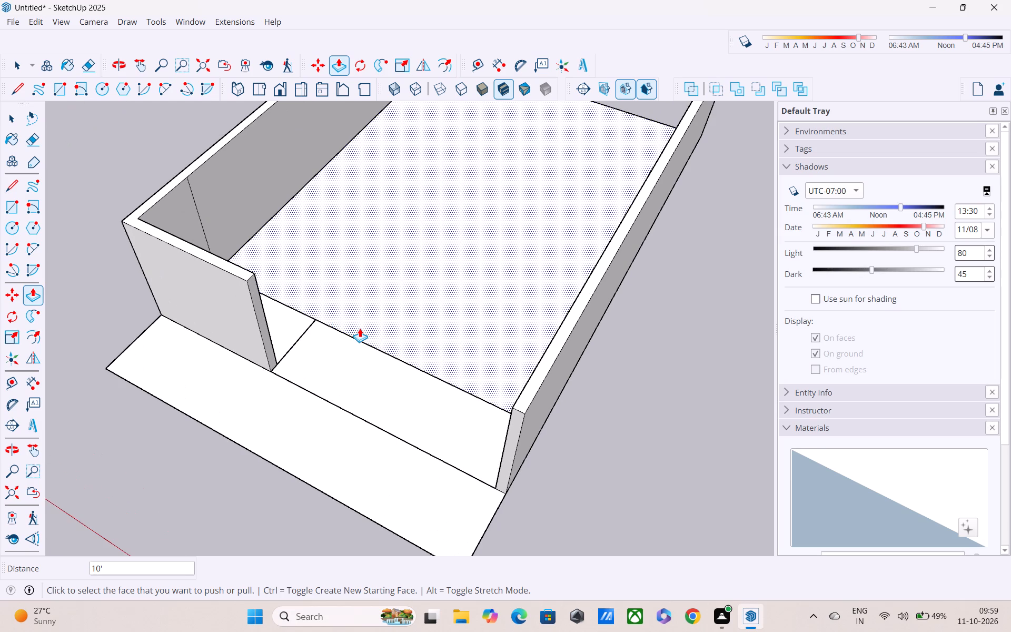
key(Escape)
key(Escape)
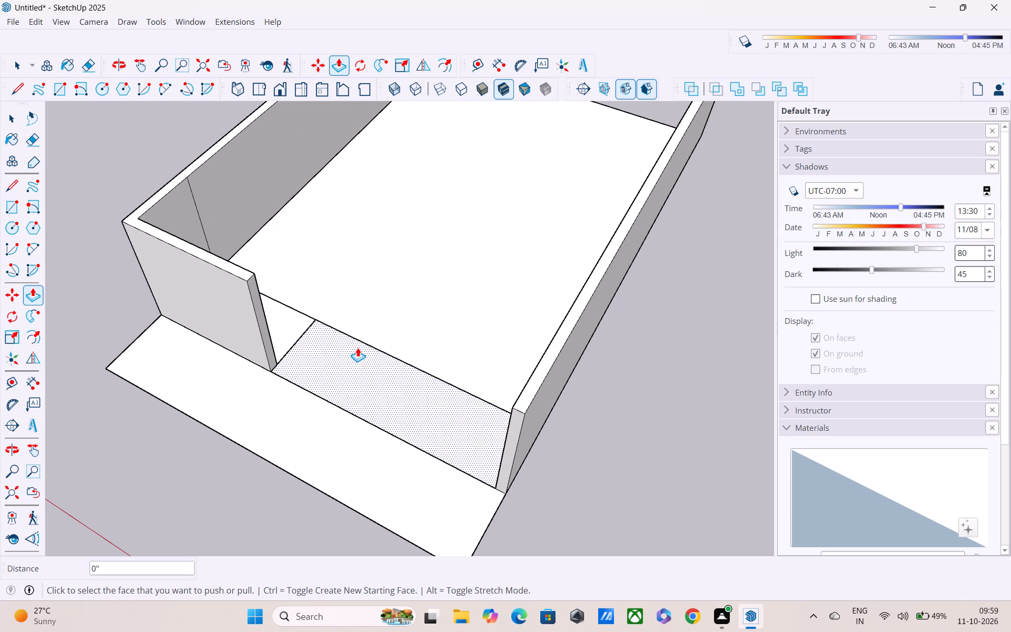
key(Escape)
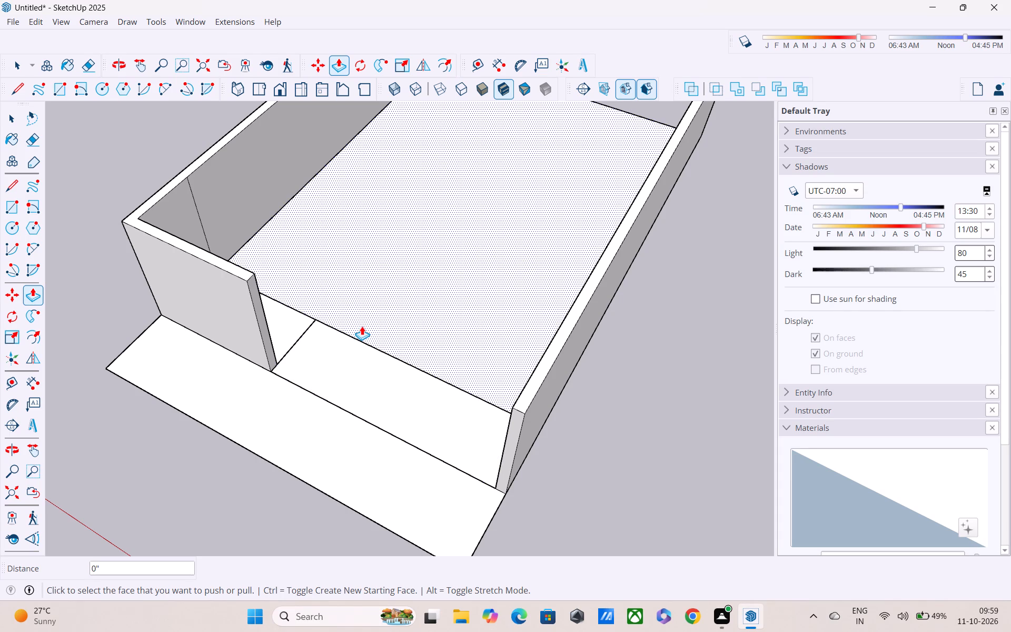
Place a guide 9" from the cross line behind the 10' by 5' space, offset into the large floor area.
key(l)
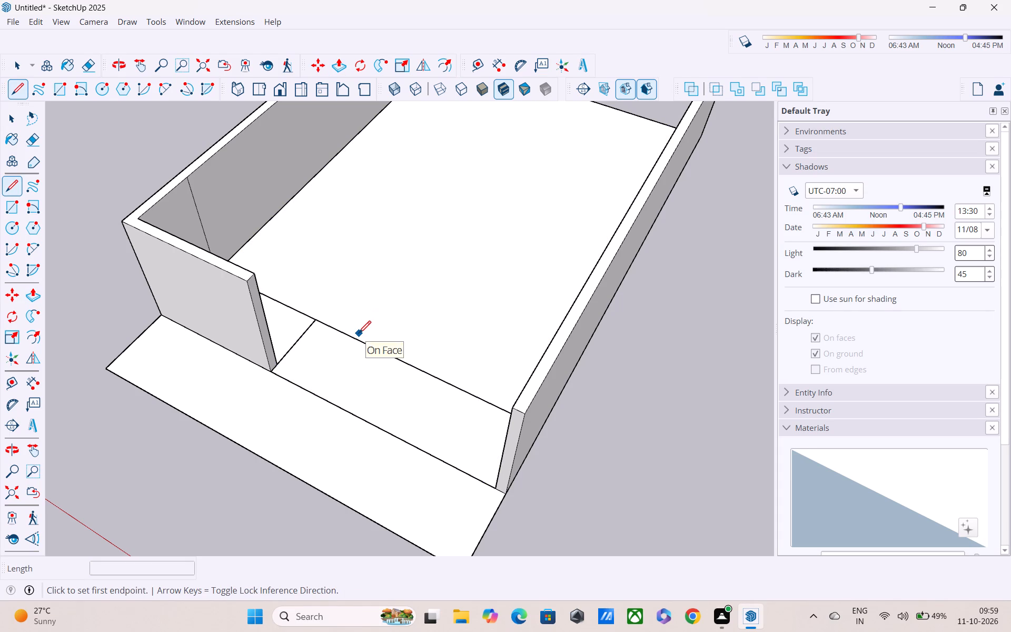
key(Escape)
key(t)
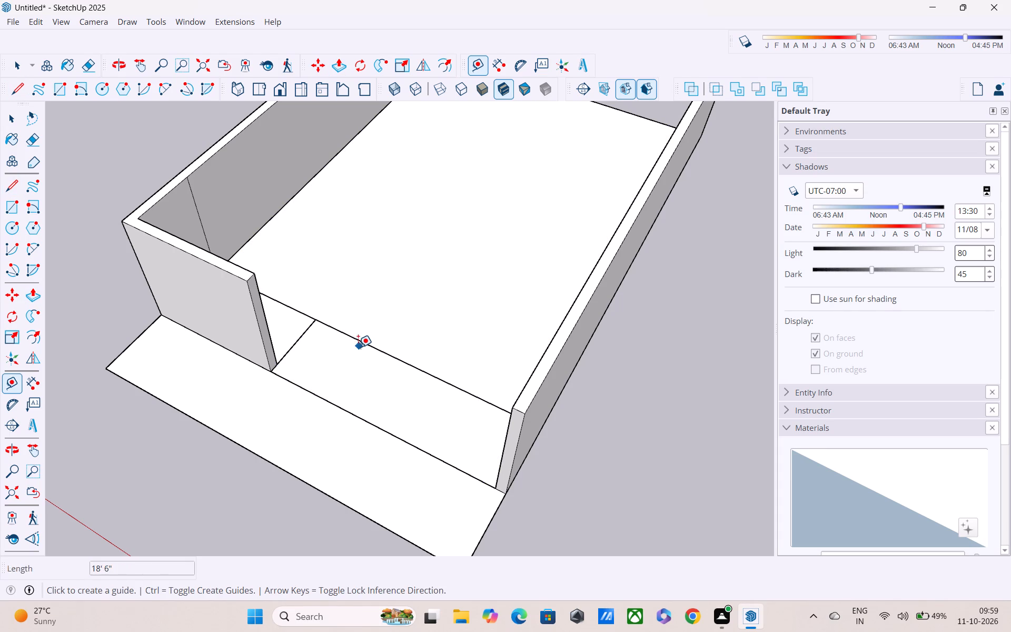
click(358, 339)
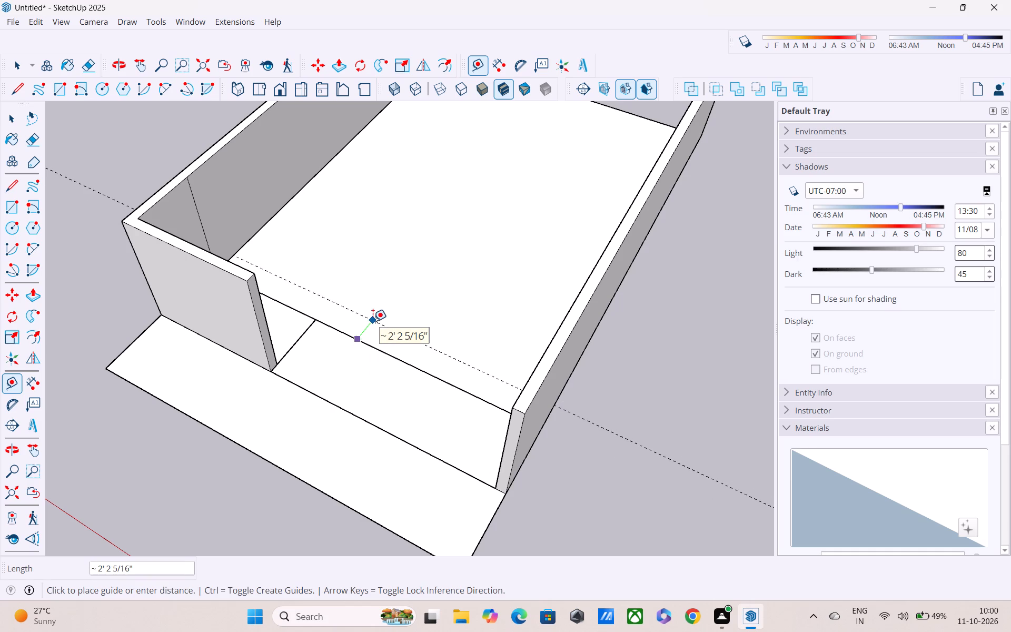
text(9")
key(Return)
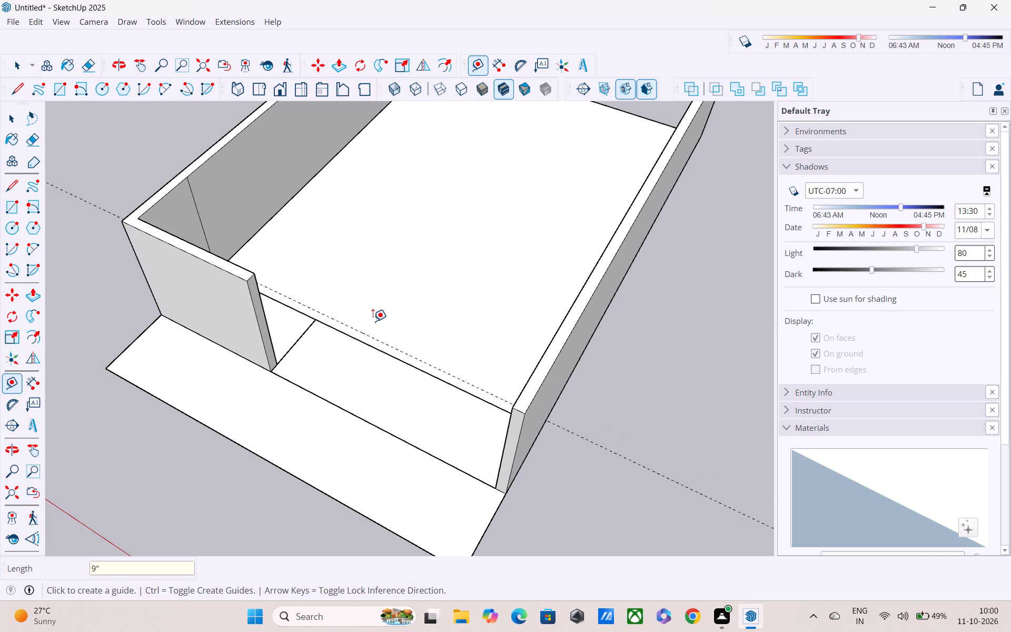
key(Escape)
key(Escape)
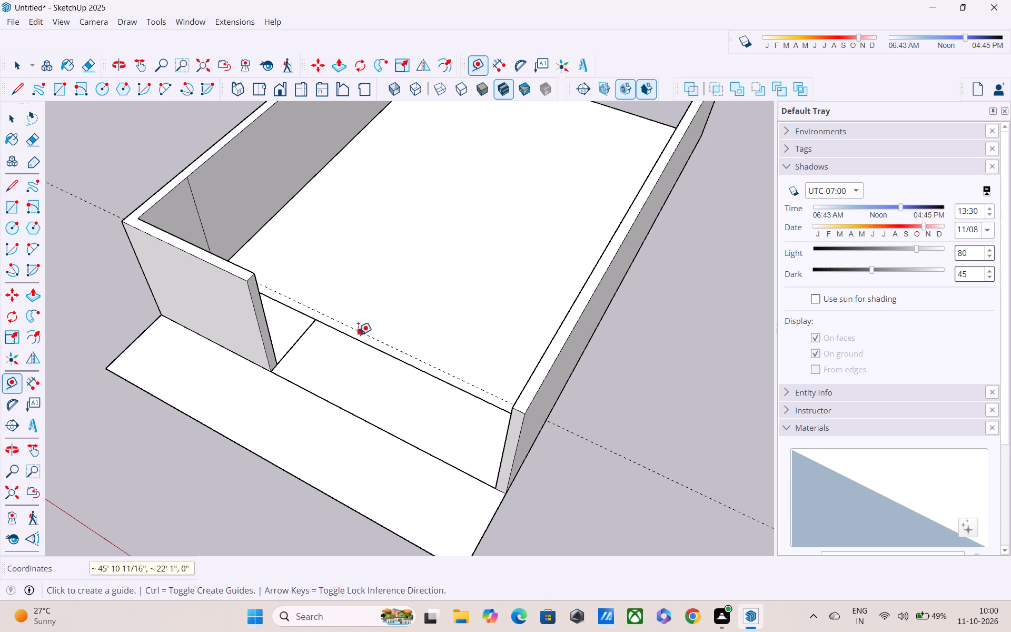
Draw a 28' 6" line along the 9" guide between the inner faces of the two side walls.
key(l)
key(space)
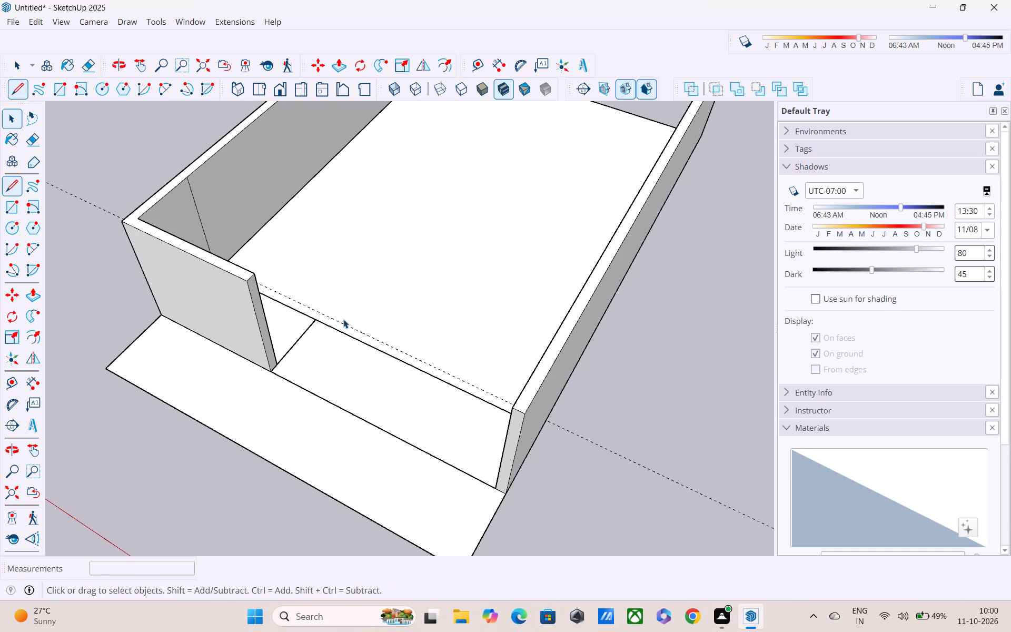
middle_drag(337, 334, 291, 458)
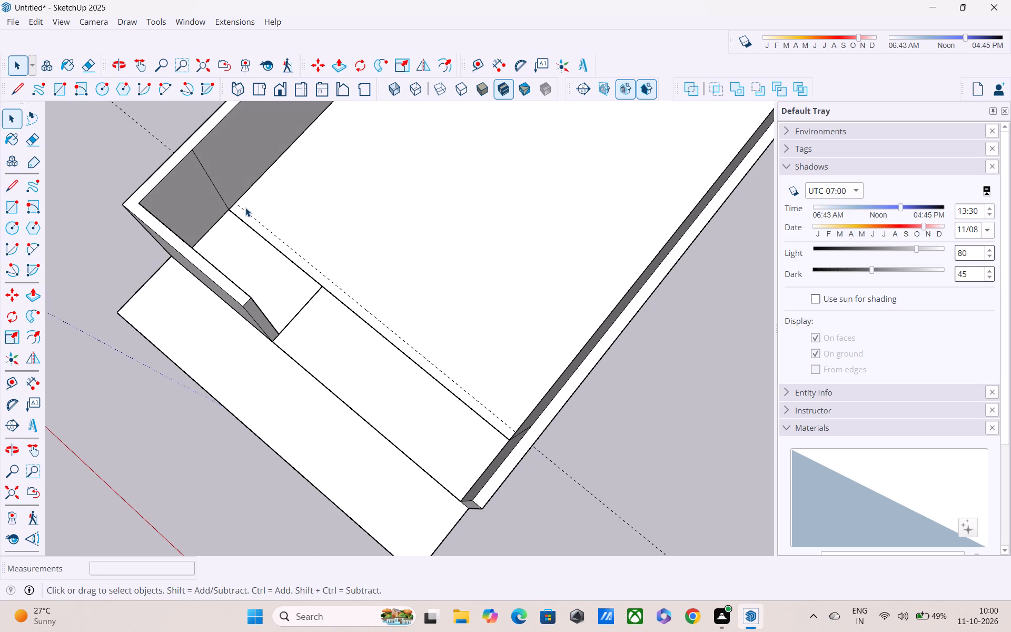
key(l)
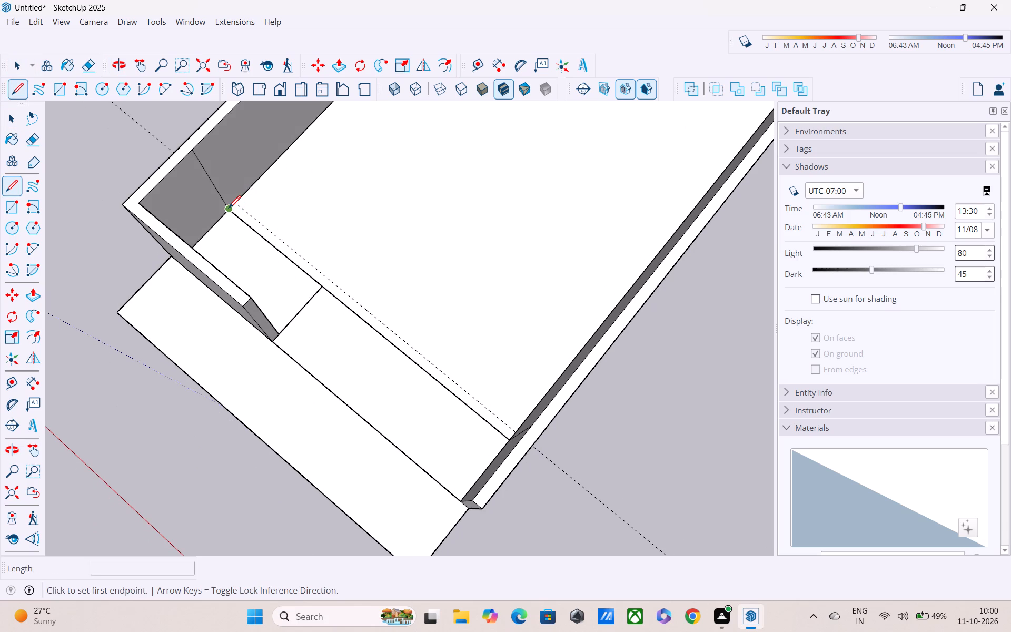
click(237, 204)
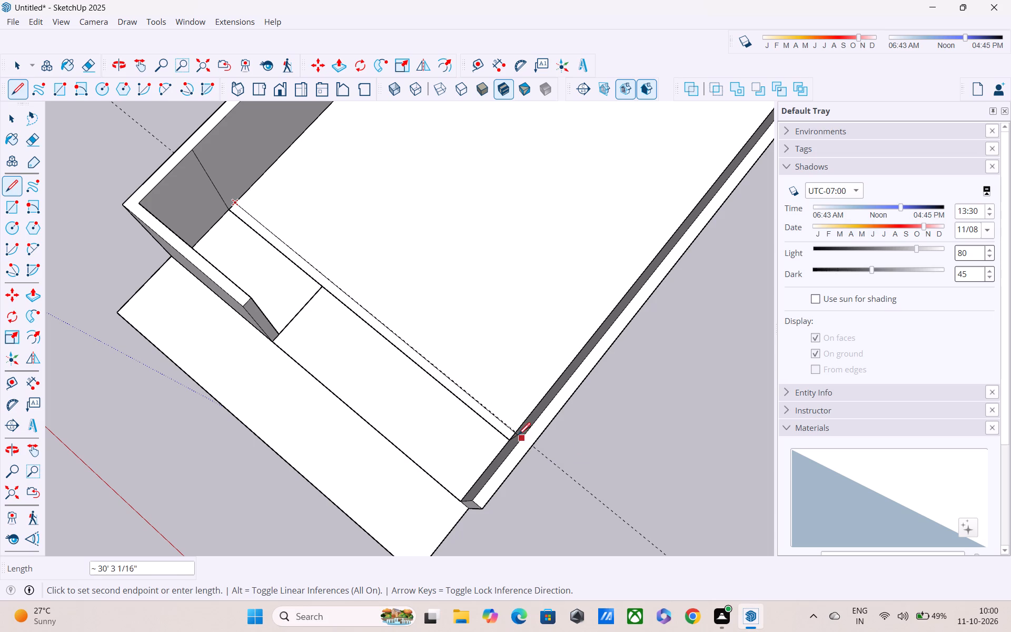
middle_drag(518, 436, 688, 407)
middle_drag(497, 359, 601, 357)
click(539, 315)
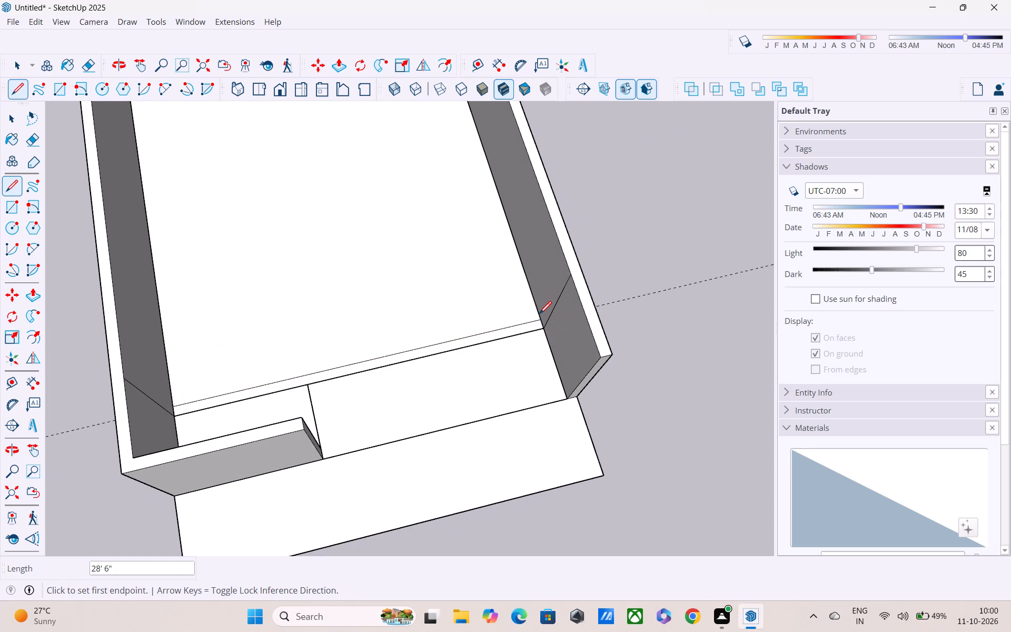
key(Escape)
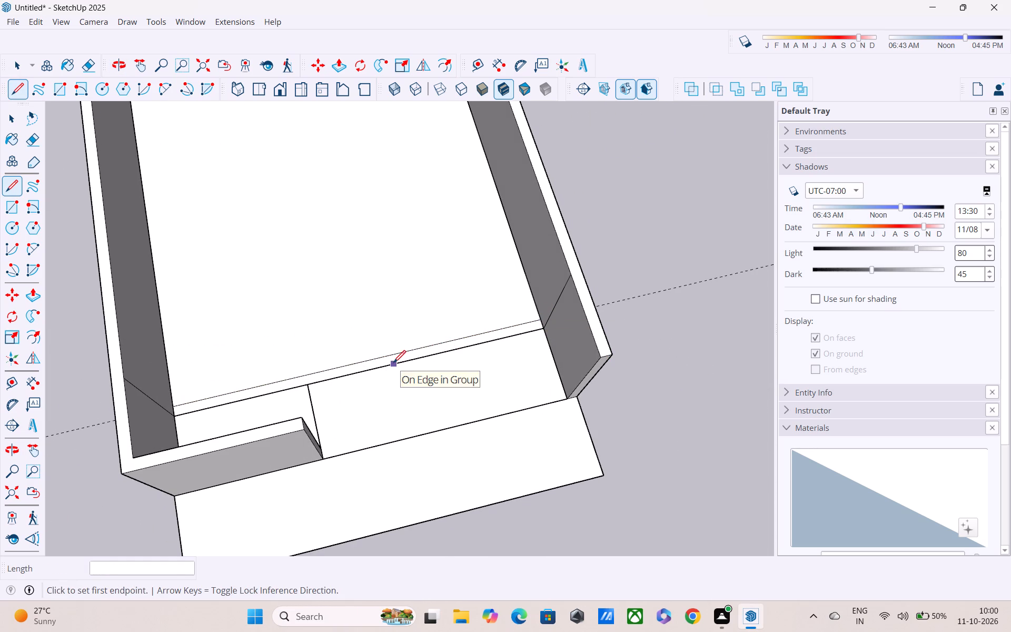
key(Escape)
key(Escape)
Draw a 9" line along the cross line from the inner corner of the 10' by 5' space toward its side wall.
scroll(314, 394, up, 2)
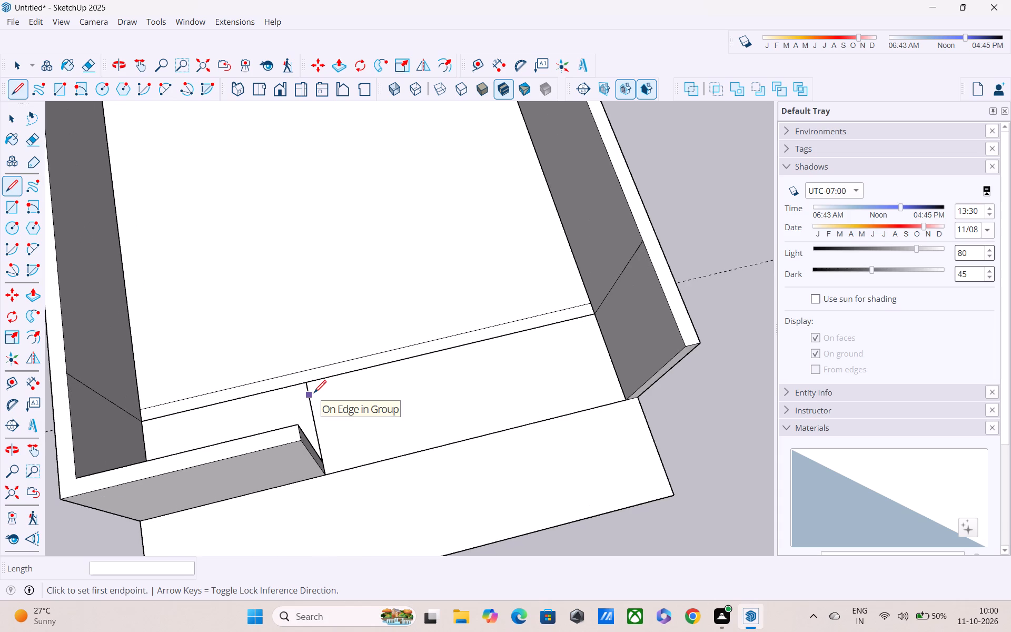
middle_drag(314, 394, 312, 417)
scroll(312, 417, up, 1)
click(311, 376)
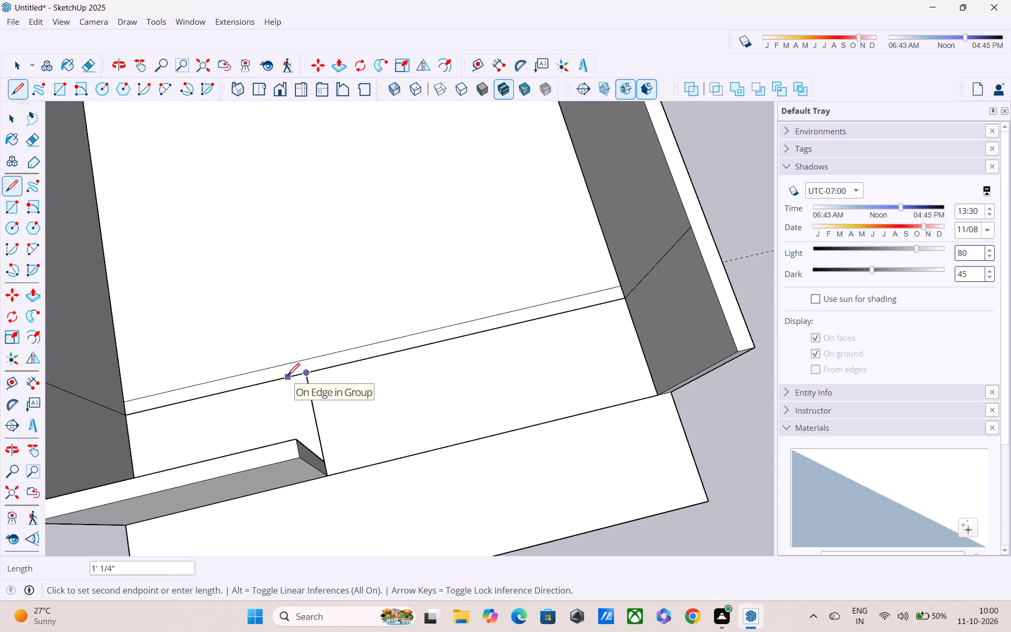
key(9)
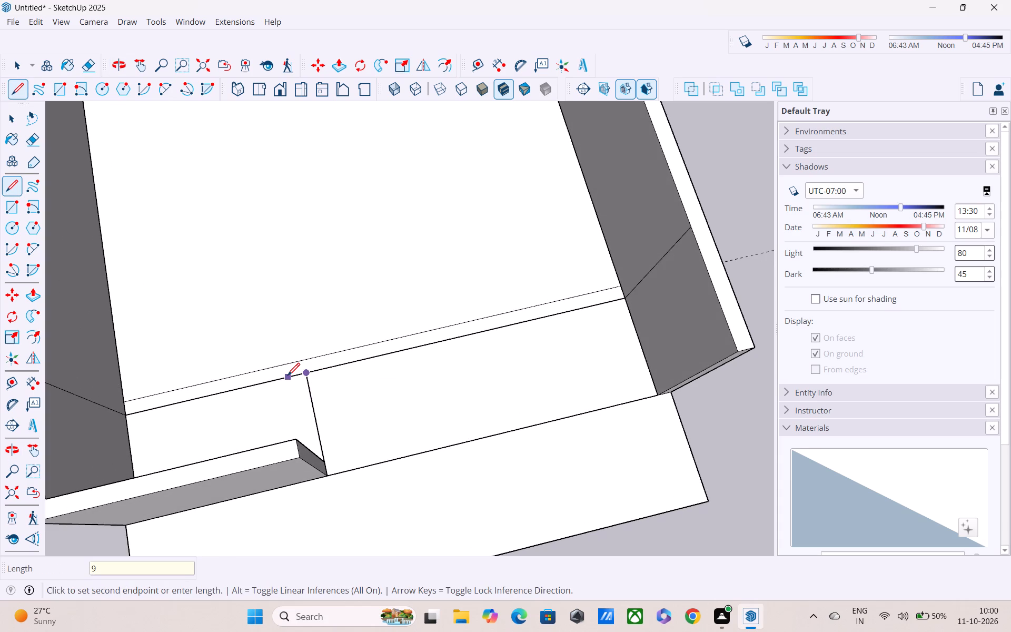
key(shift+quotedbl)
key(Return)
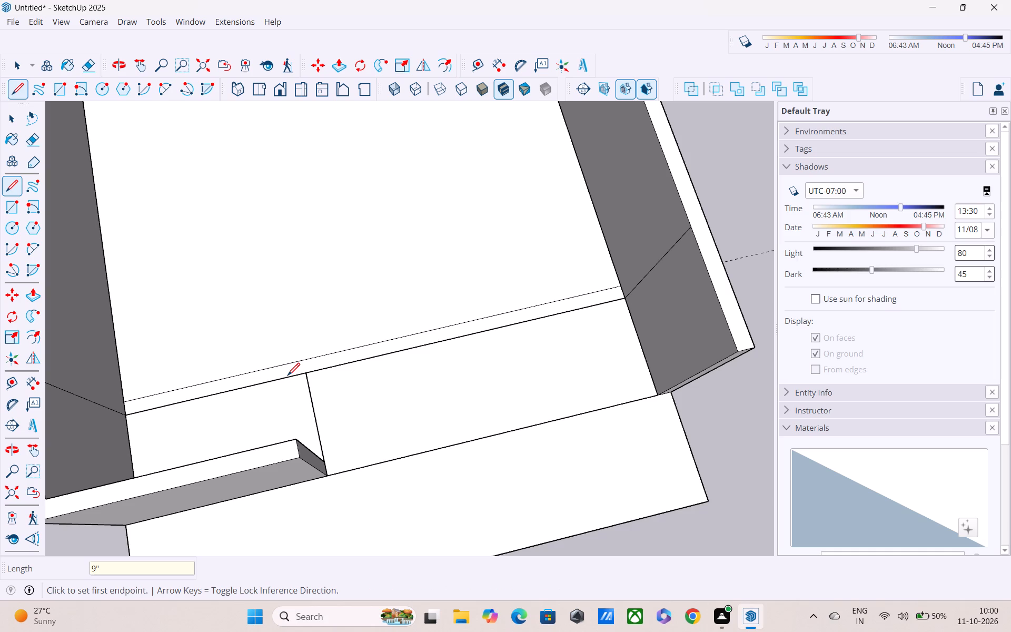
scroll(305, 408, down, 1)
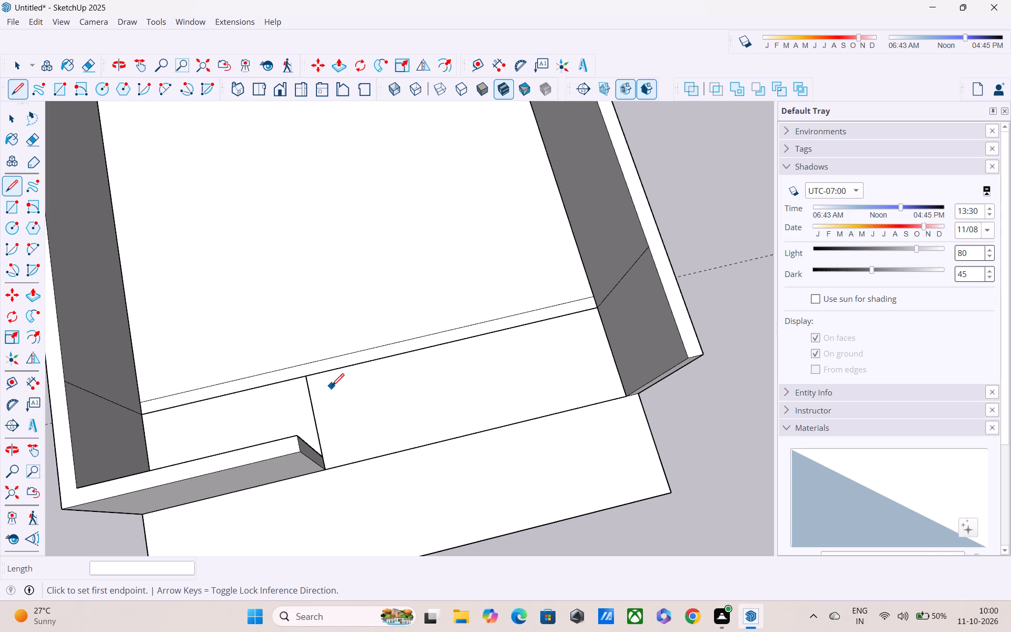
key(Escape)
key(Escape)
Place a guide 9" inside the 10' by 5' space, parallel to its short open-side edge.
key(t)
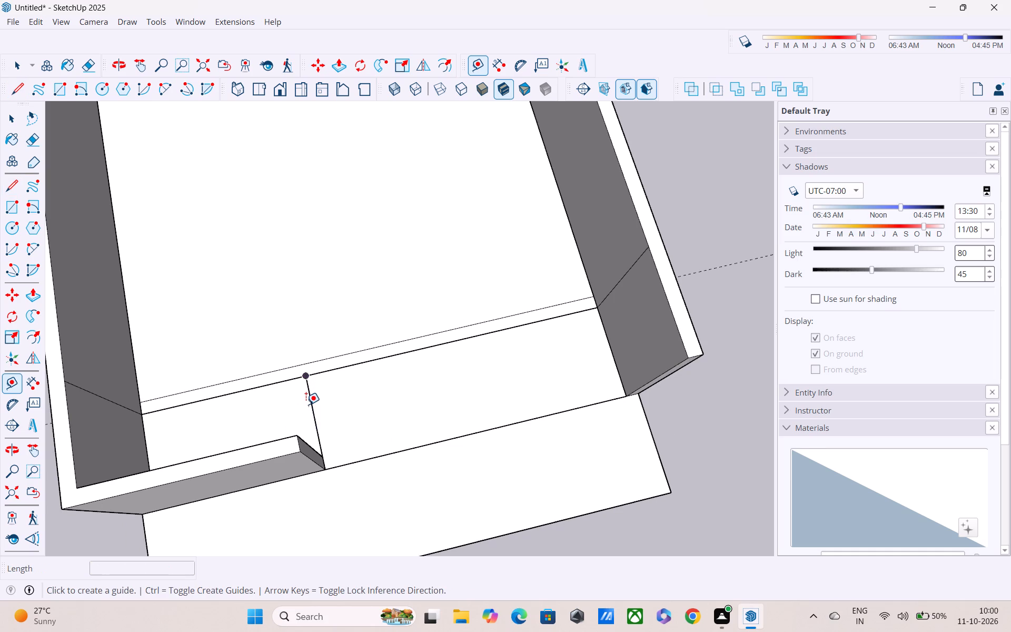
click(309, 402)
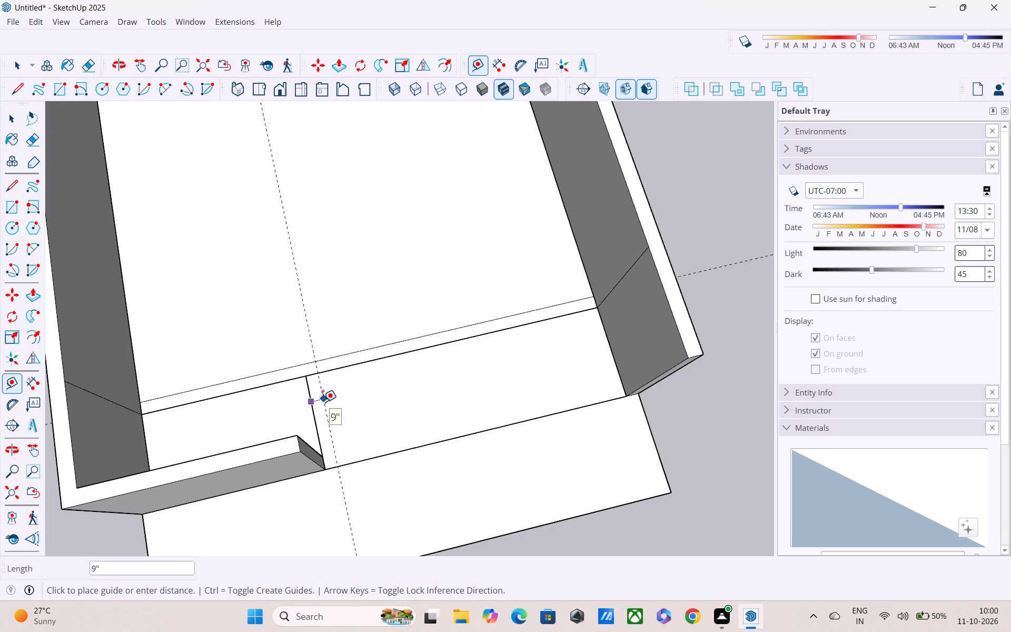
click(299, 420)
key(Escape)
Draw a 9" line from the space's inner corner to the new guide and a 5' line along the guide from the front wall.
key(l)
key(space)
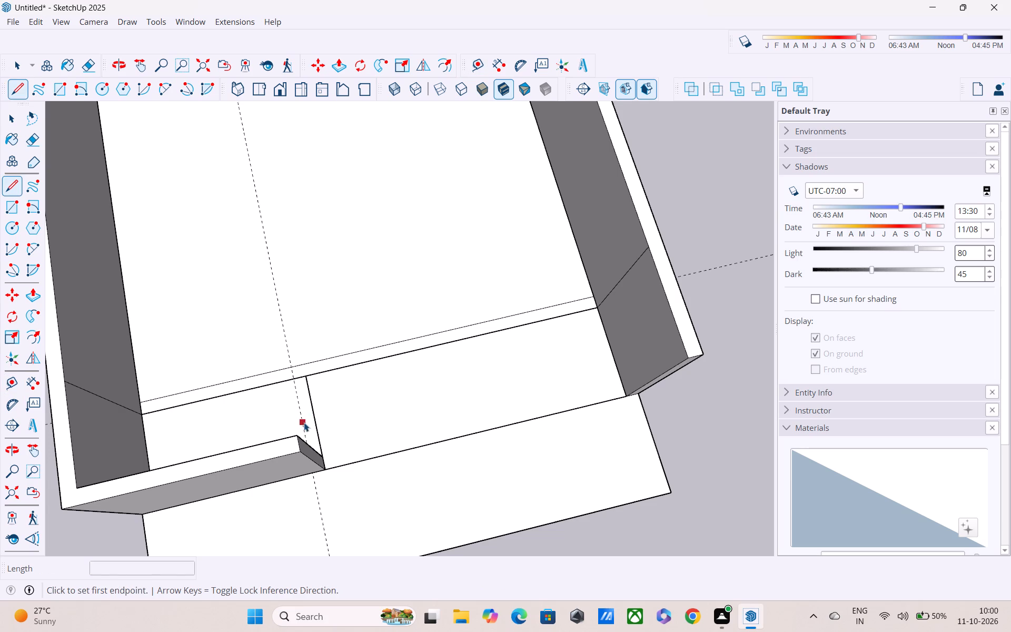
scroll(307, 386, up, 1)
key(l)
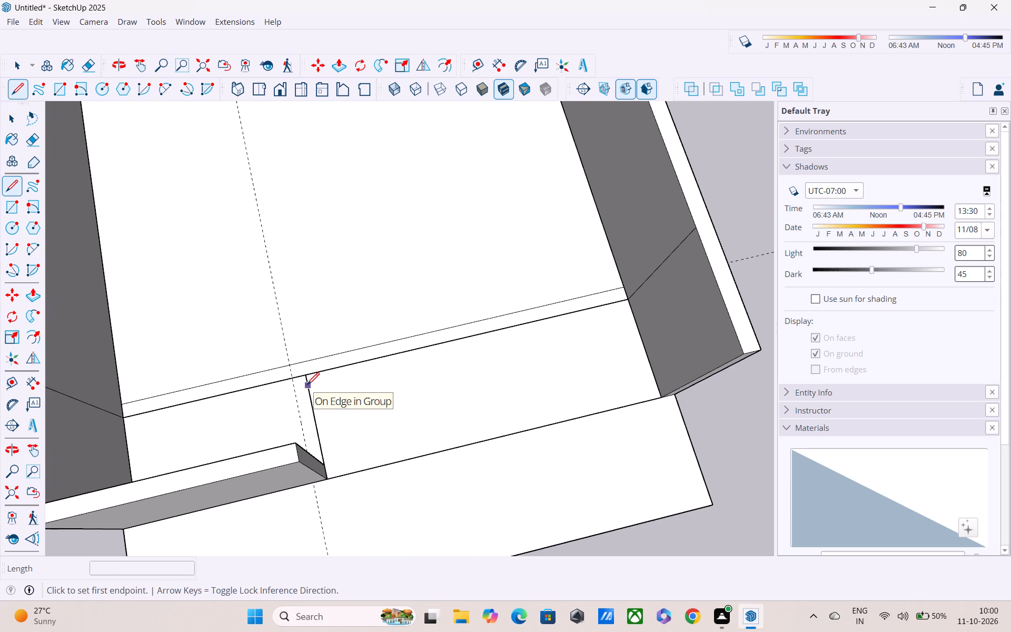
scroll(306, 386, up, 2)
click(304, 372)
click(289, 380)
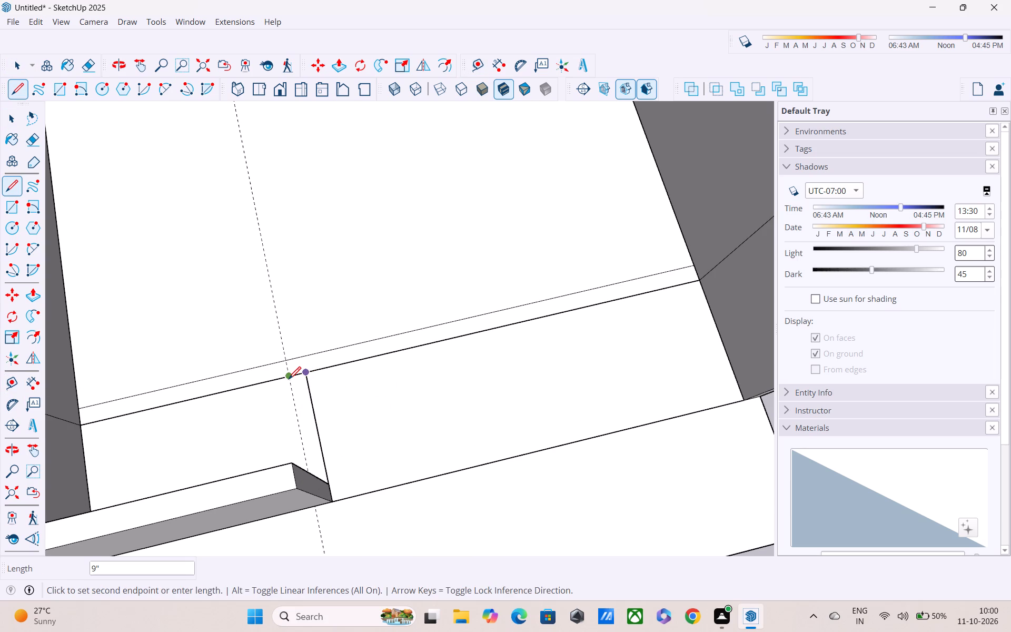
middle_drag(306, 443, 307, 513)
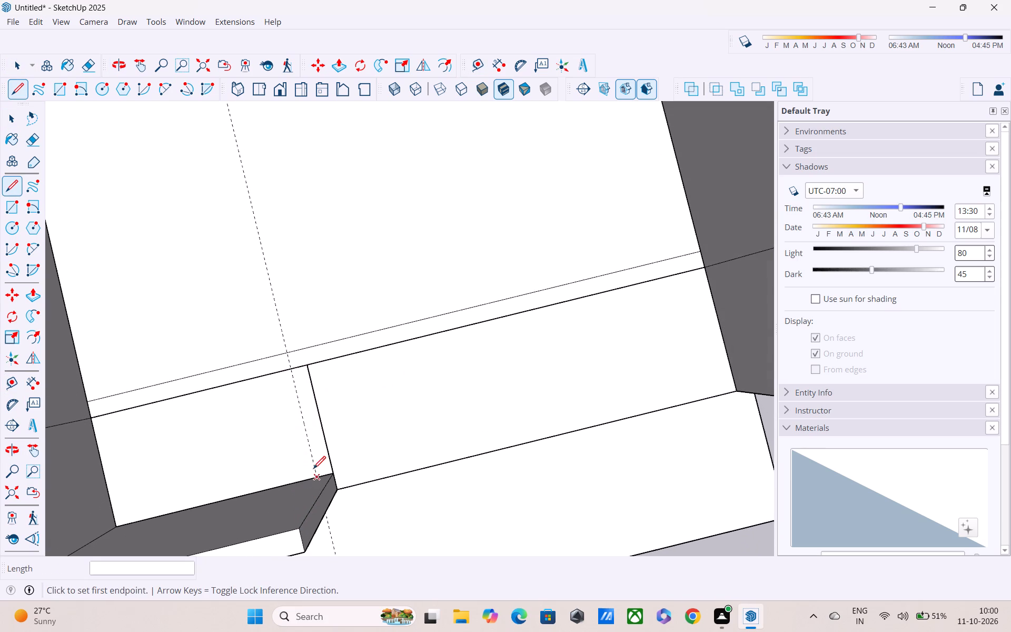
click(313, 481)
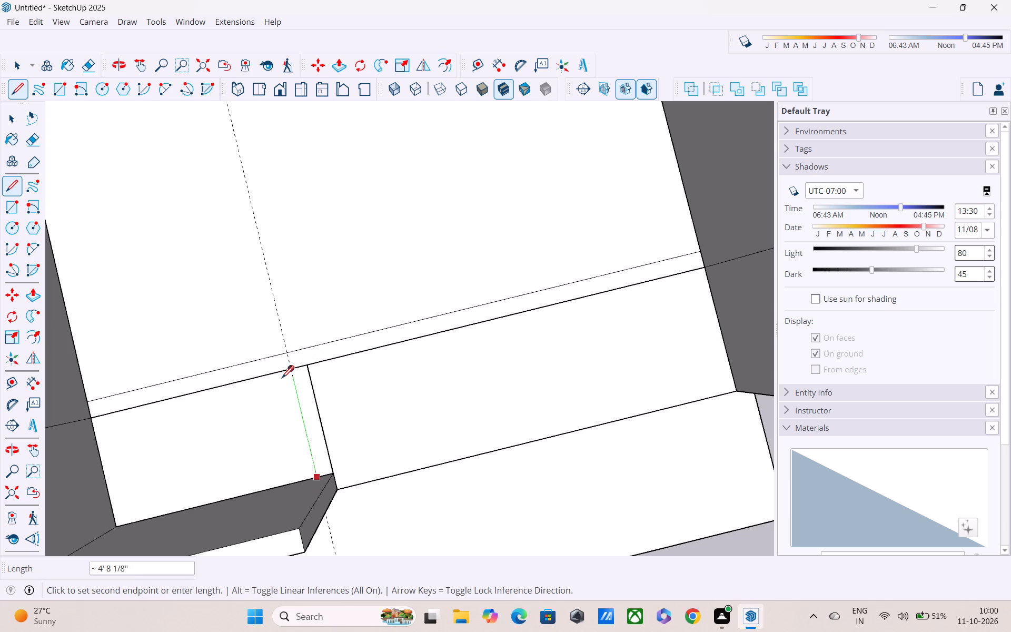
click(288, 375)
key(Escape)
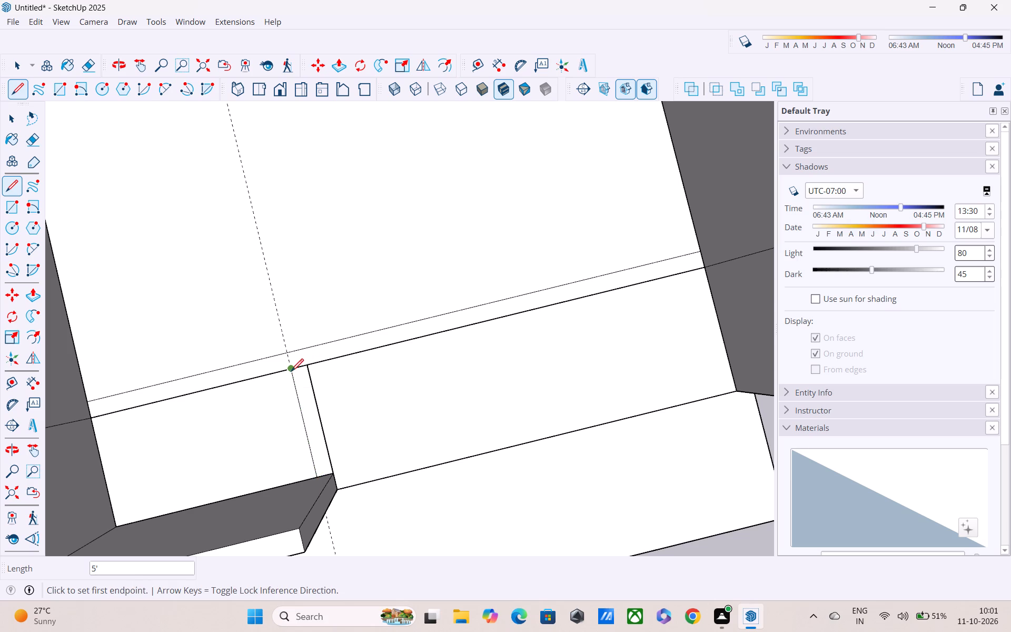
key(Escape)
scroll(312, 354, down, 2)
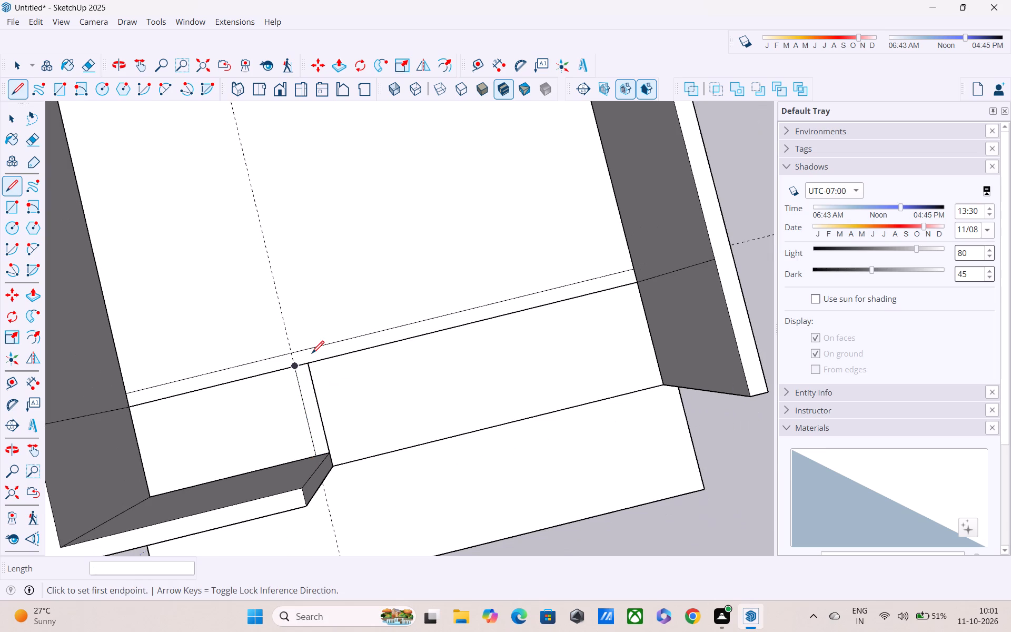
key(Escape)
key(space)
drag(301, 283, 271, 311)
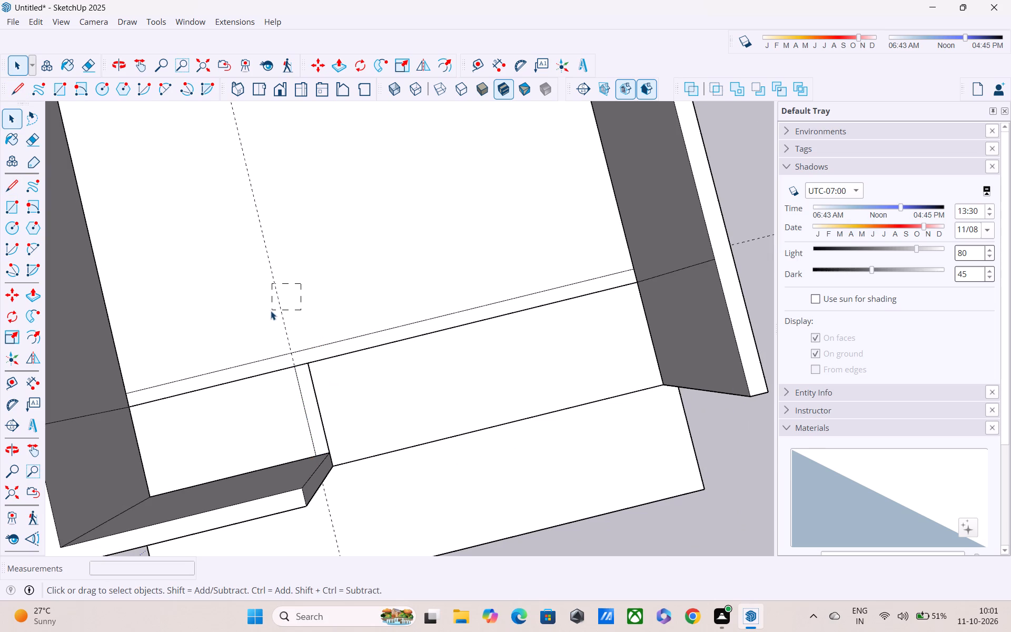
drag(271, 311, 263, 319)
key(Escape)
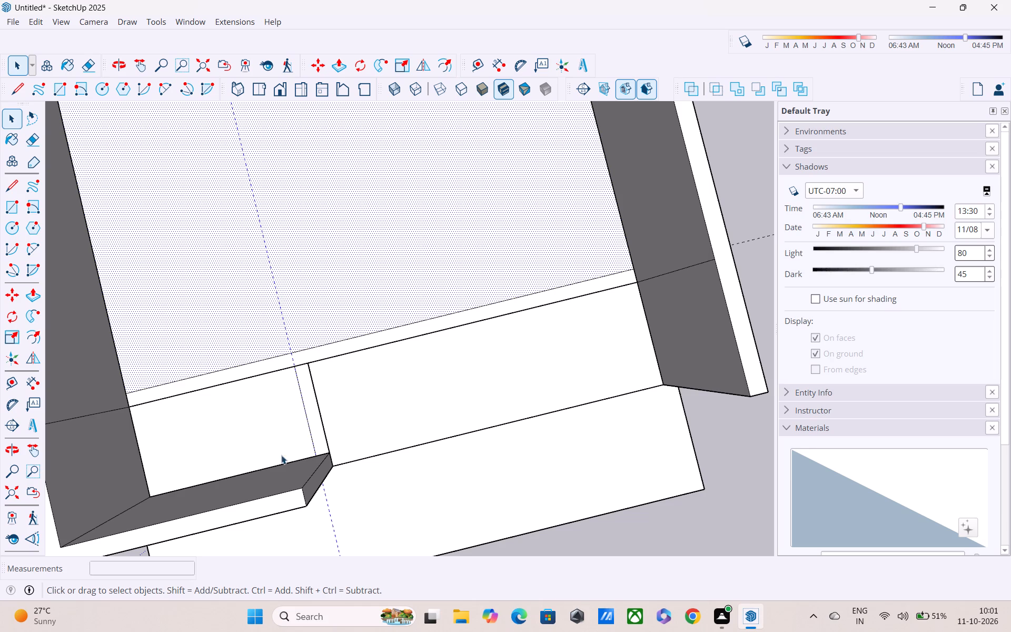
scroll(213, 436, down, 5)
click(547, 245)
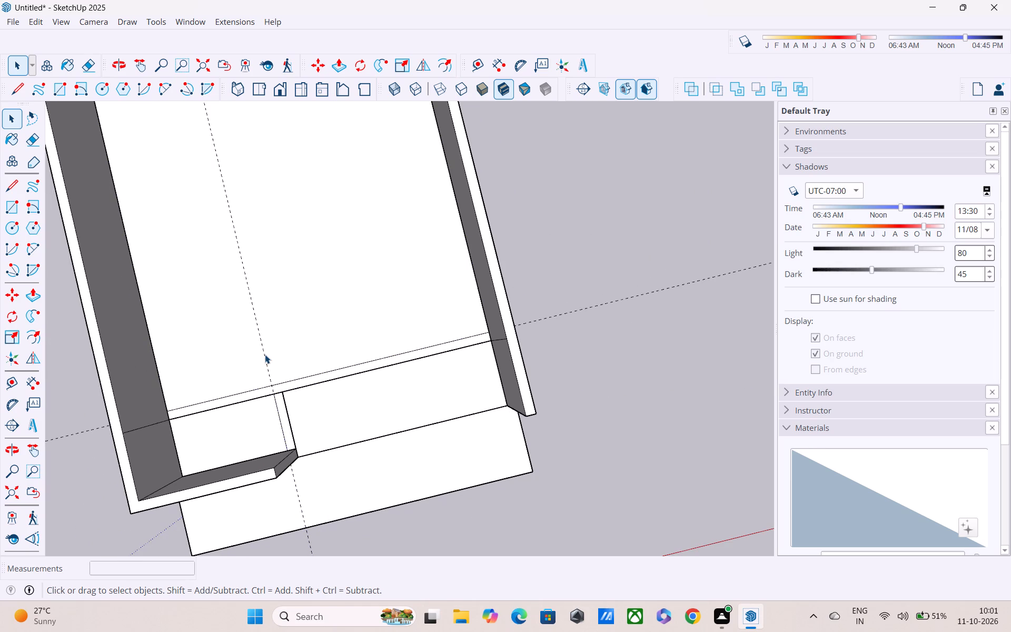
Erase the two construction guides used to lay out the cross wall and the short wall of the 10' by 5' space.
key(e)
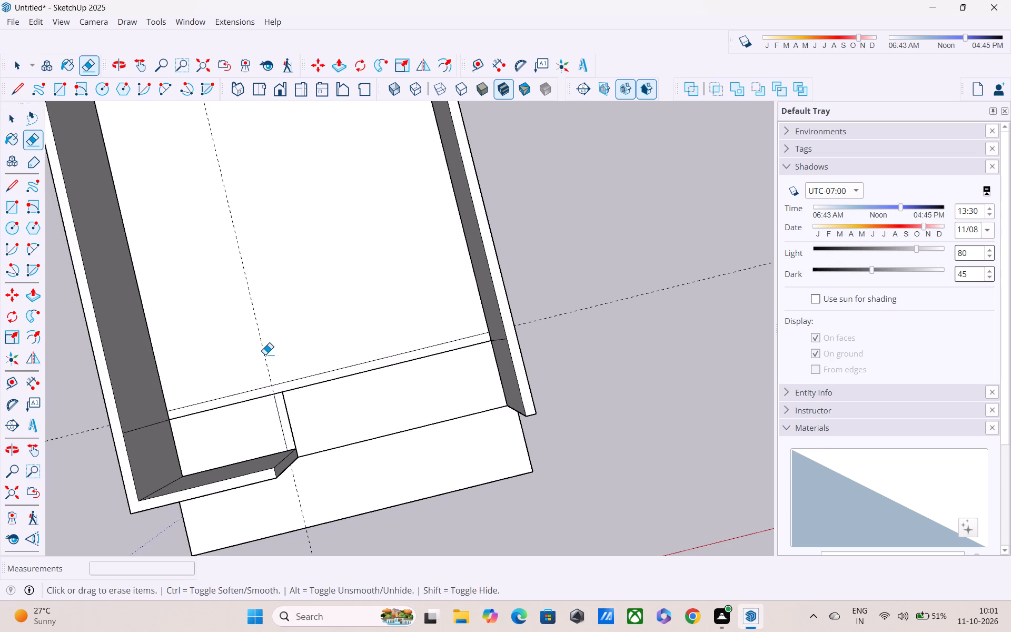
click(265, 354)
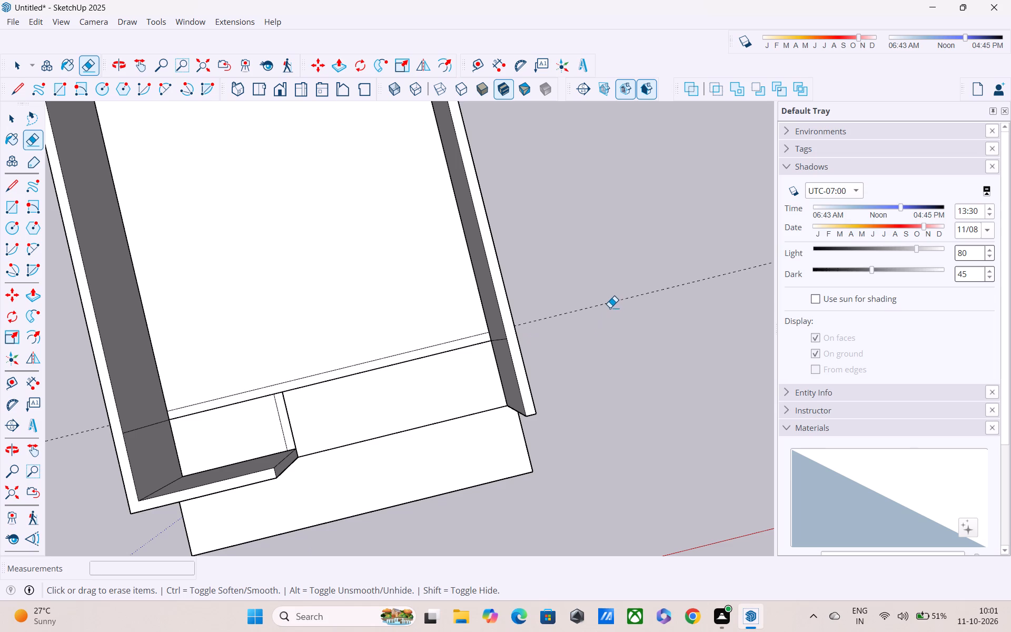
click(610, 303)
Erase the short 9" edge separating the cross wall strip from the short wall strip so they form one T-shaped face.
scroll(257, 390, up, 5)
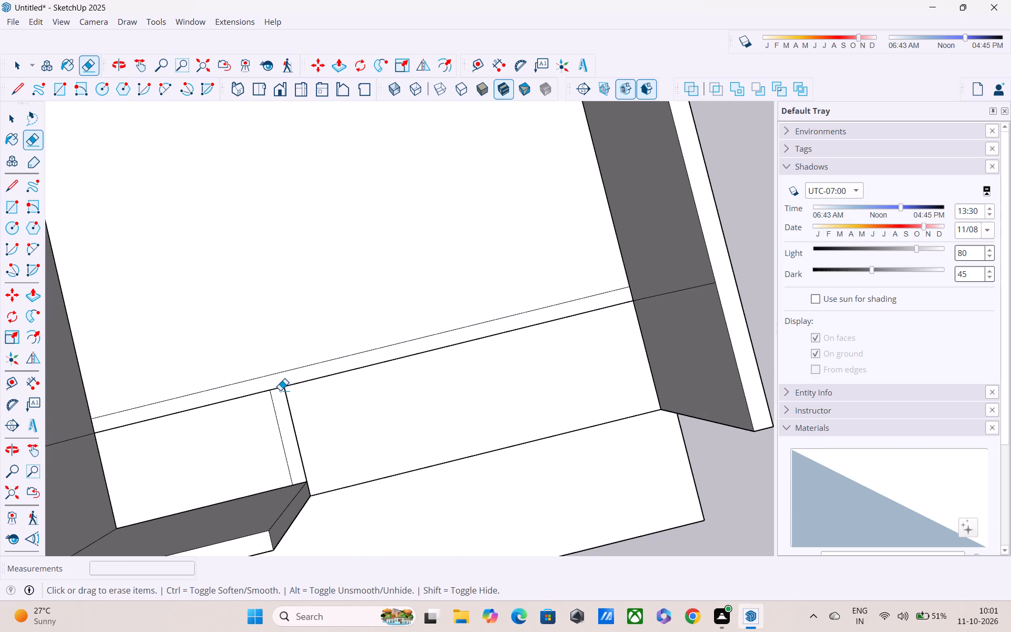
click(280, 390)
scroll(280, 390, down, 3)
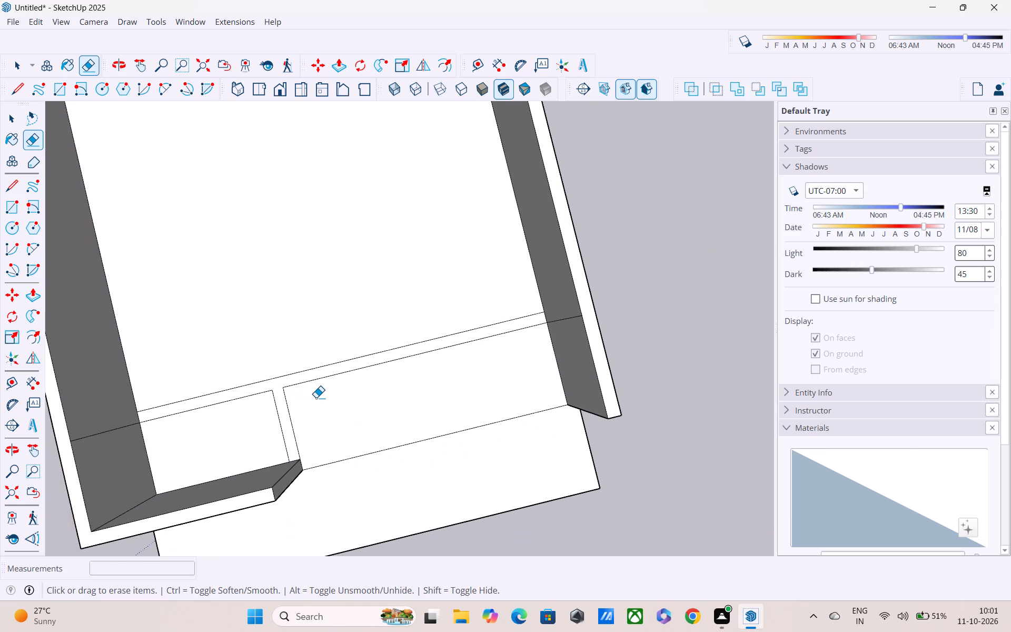
key(Escape)
Push/Pull the T-shaped inner wall strip up 10'.
key(p)
key(space)
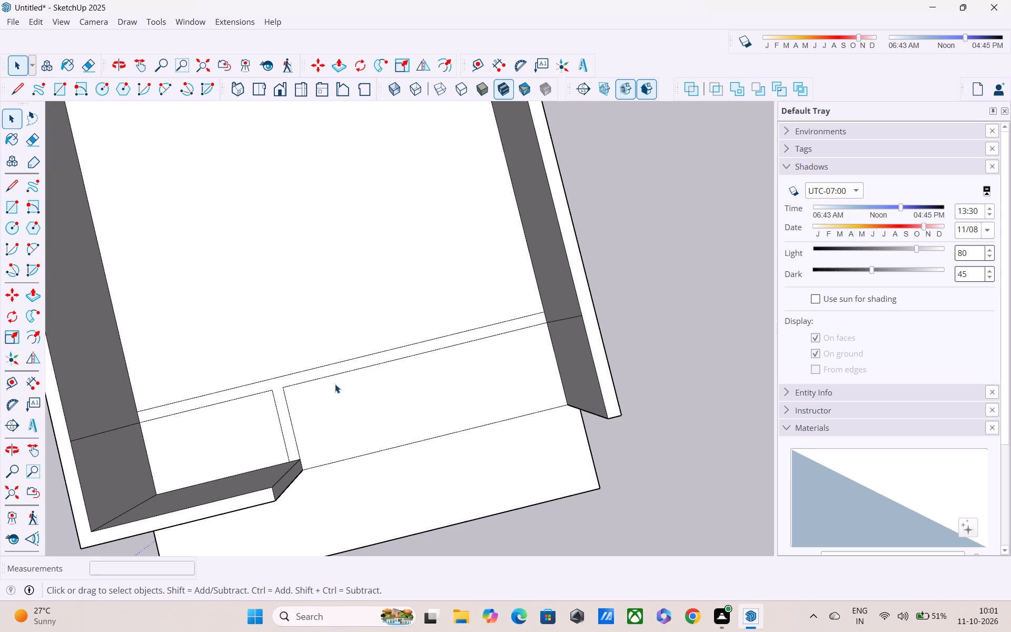
key(p)
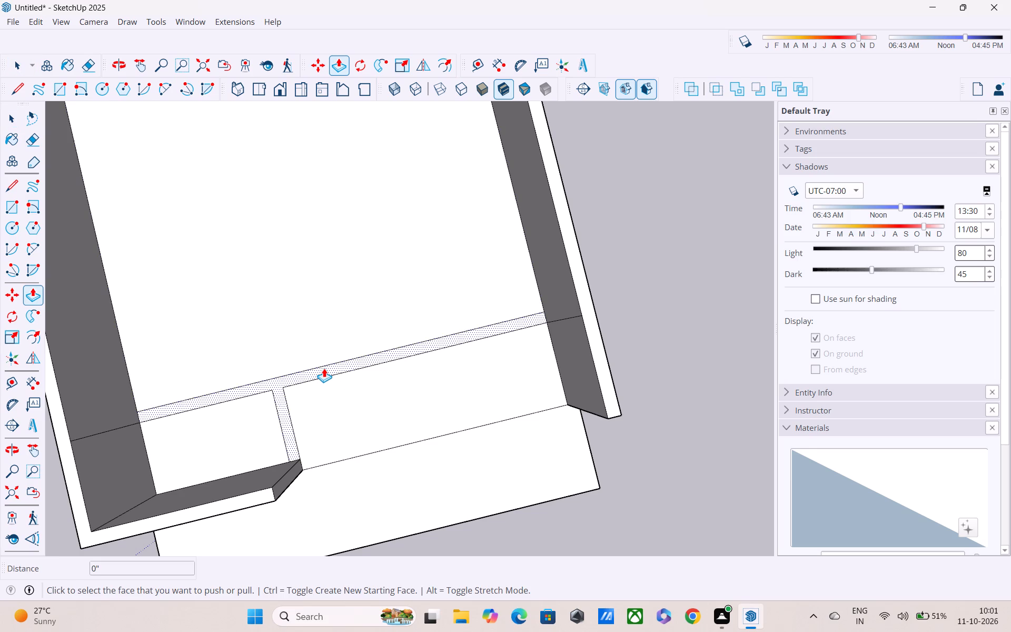
click(324, 370)
middle_drag(324, 380, 324, 252)
middle_drag(320, 290, 321, 184)
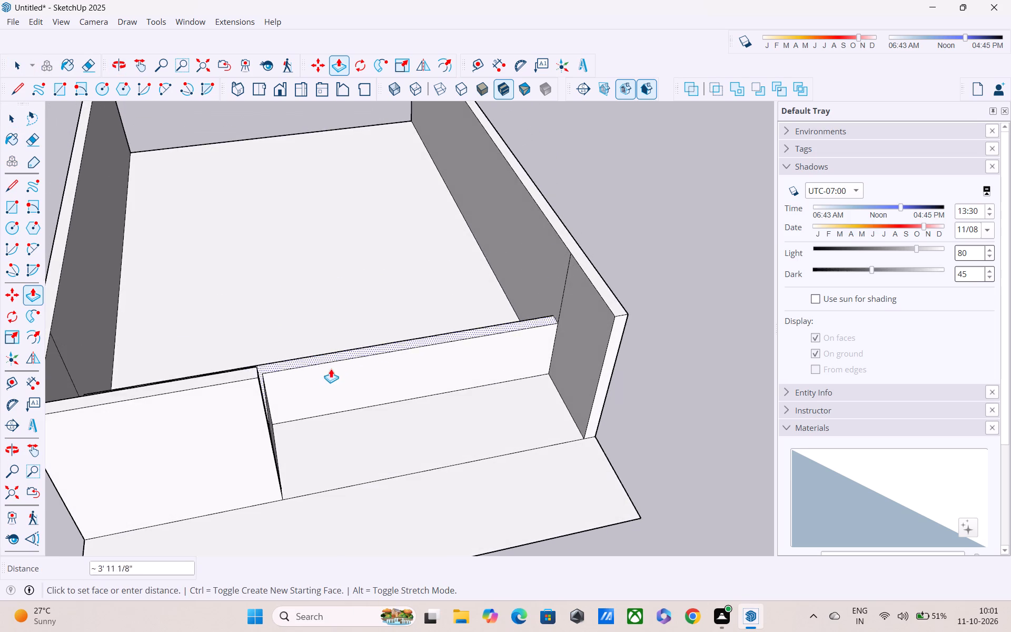
middle_drag(331, 304, 331, 257)
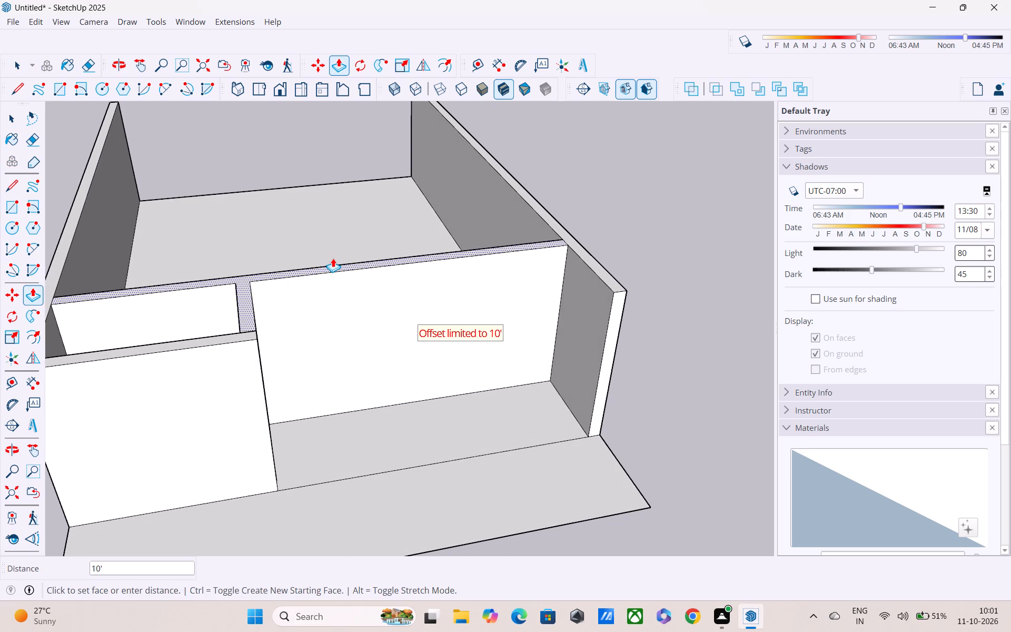
text(10')
key(Return)
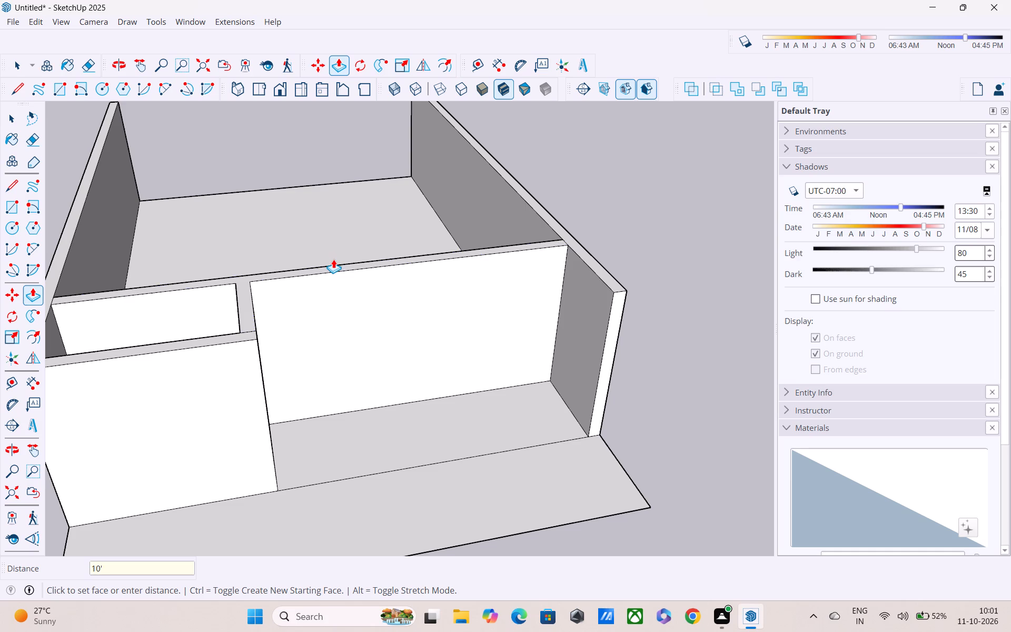
Examine the raised inner walls from the front and from the open rear end of the plan.
scroll(346, 348, down, 1)
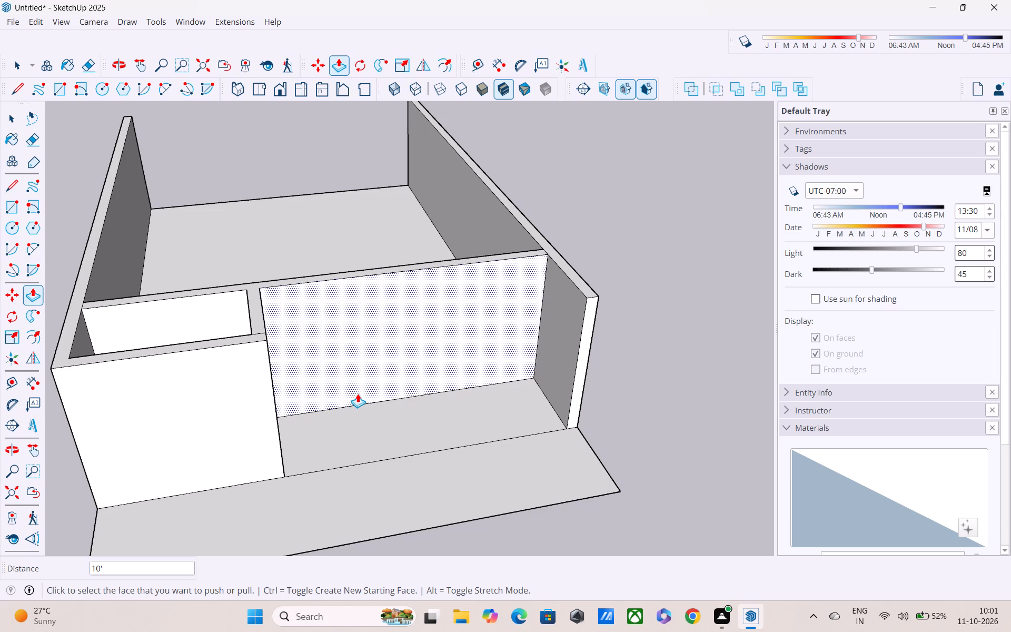
scroll(359, 393, down, 2)
middle_drag(365, 409, 264, 295)
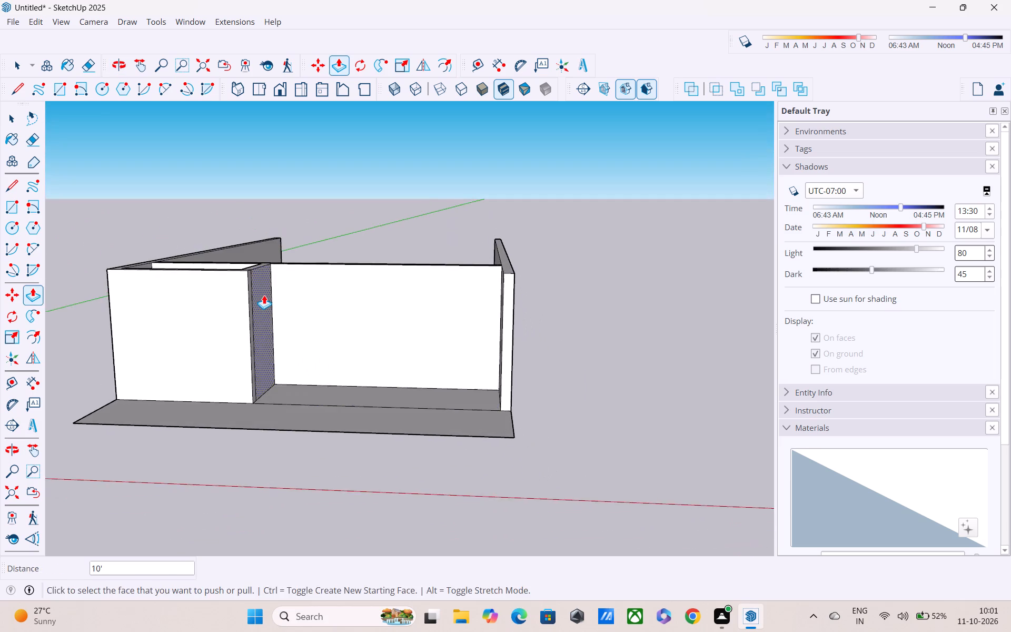
middle_drag(265, 320, 273, 350)
middle_drag(358, 333, 379, 326)
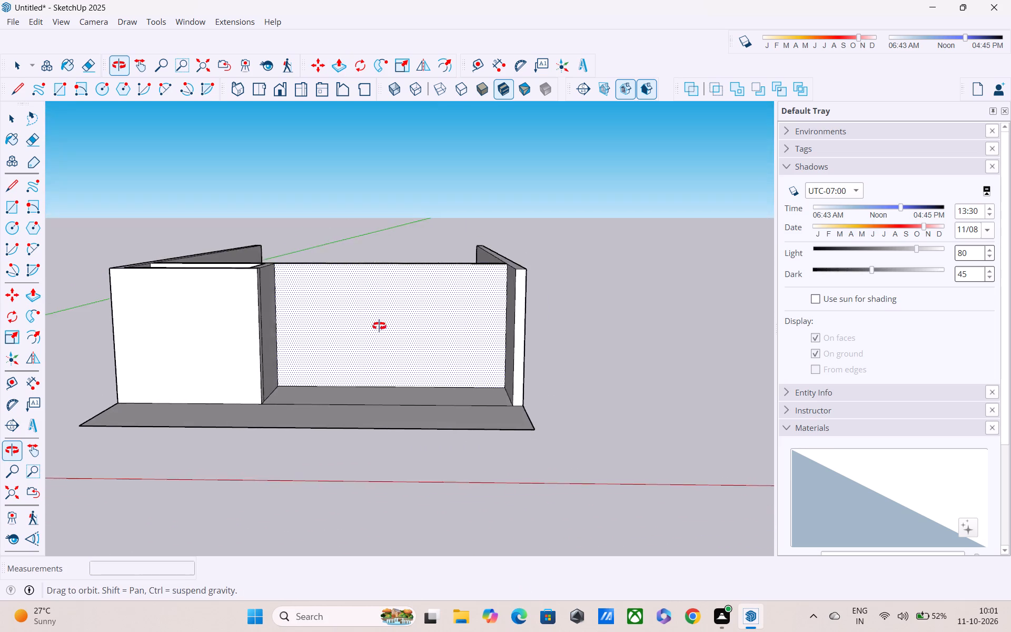
middle_drag(379, 326, 414, 391)
key(Escape)
middle_drag(454, 364, 379, 381)
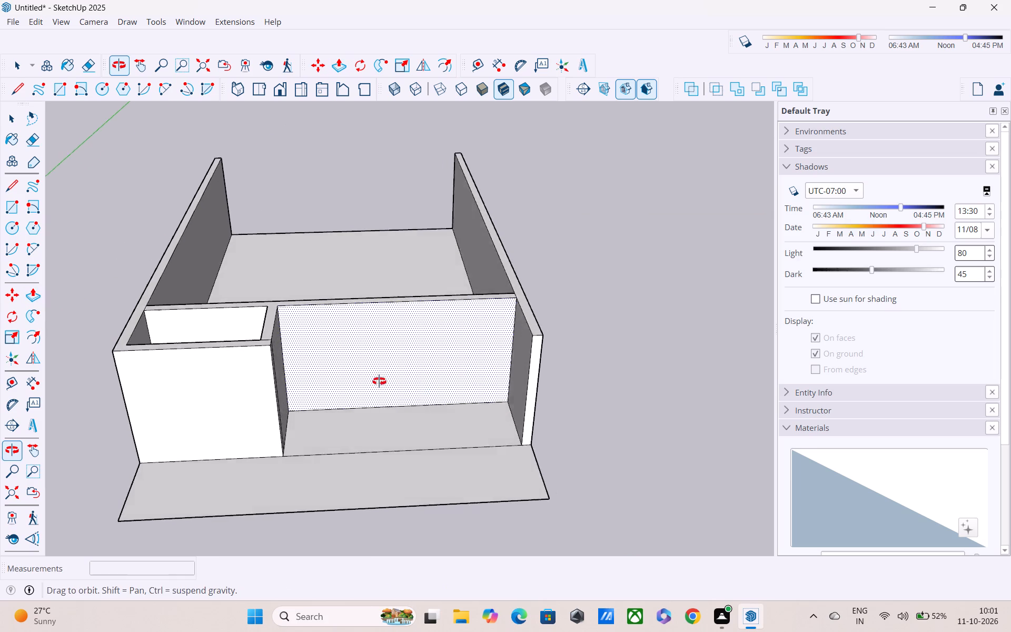
middle_drag(379, 381, 141, 372)
middle_drag(676, 283, 242, 307)
middle_drag(497, 347, 275, 222)
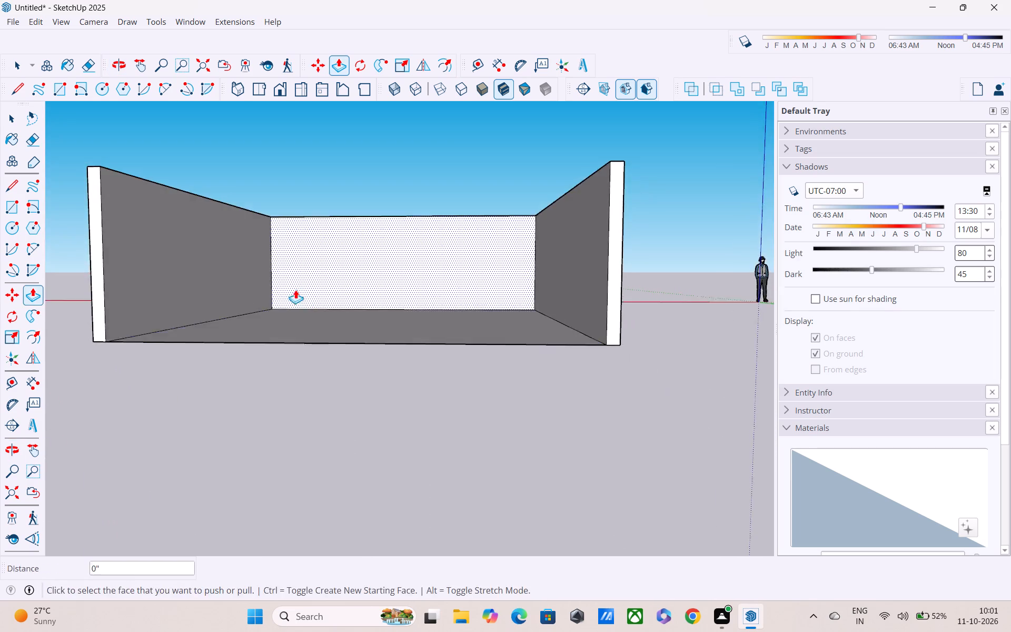
middle_drag(298, 294, 335, 328)
key(Escape)
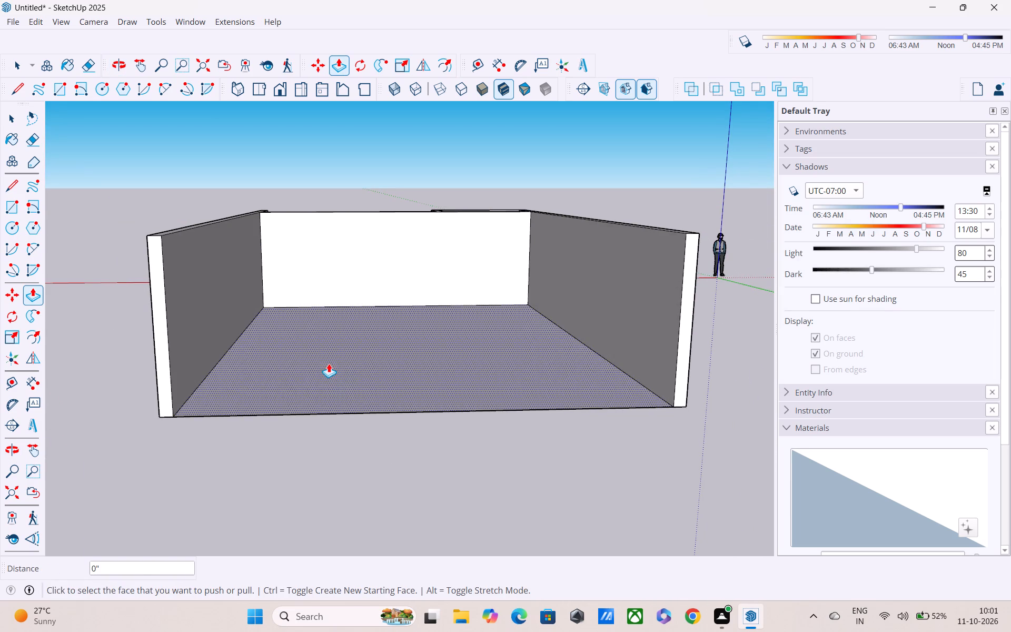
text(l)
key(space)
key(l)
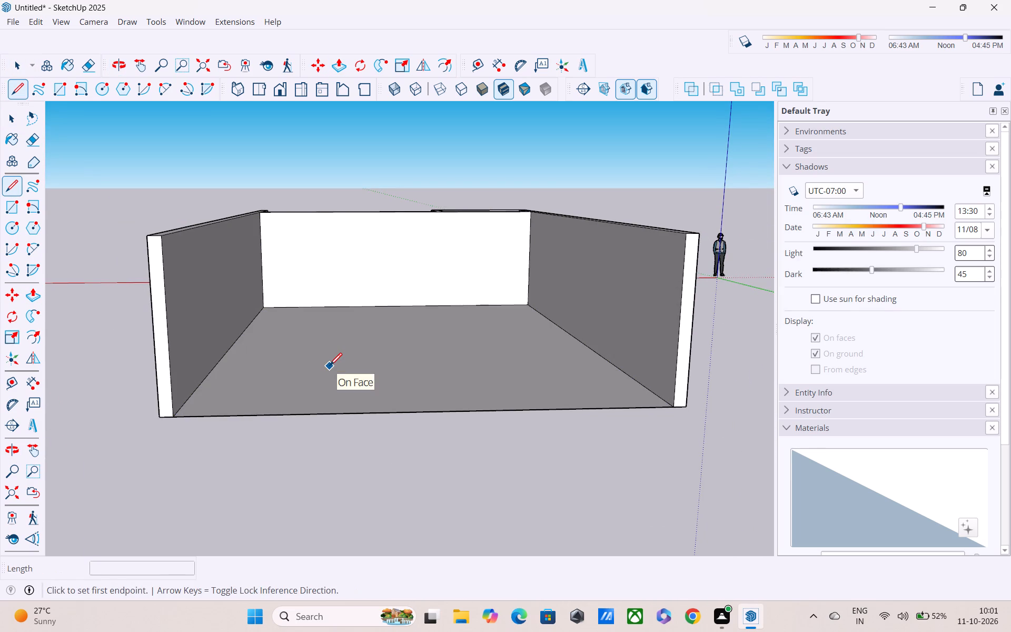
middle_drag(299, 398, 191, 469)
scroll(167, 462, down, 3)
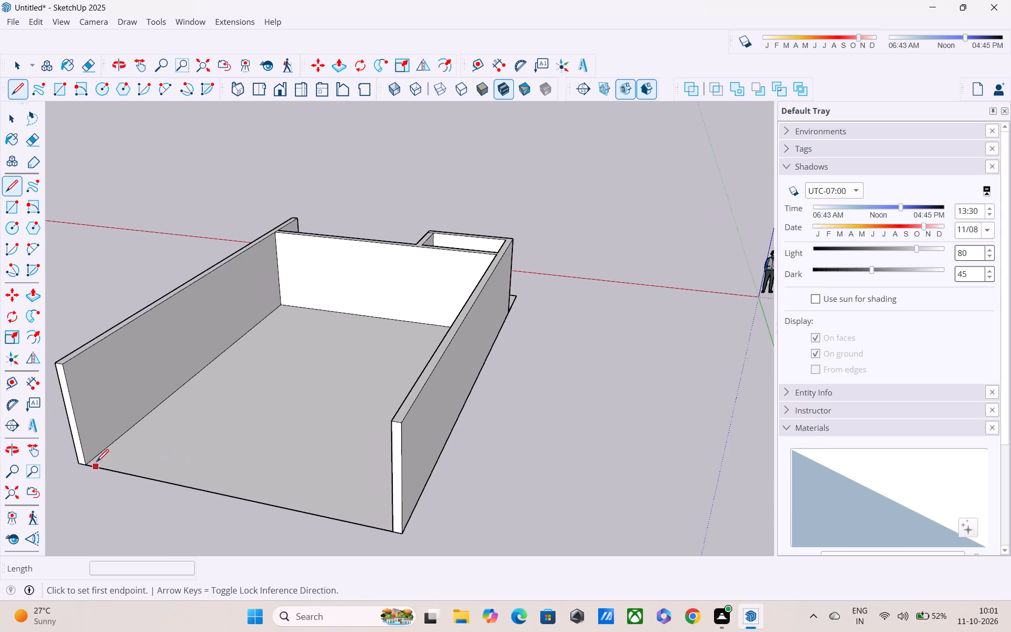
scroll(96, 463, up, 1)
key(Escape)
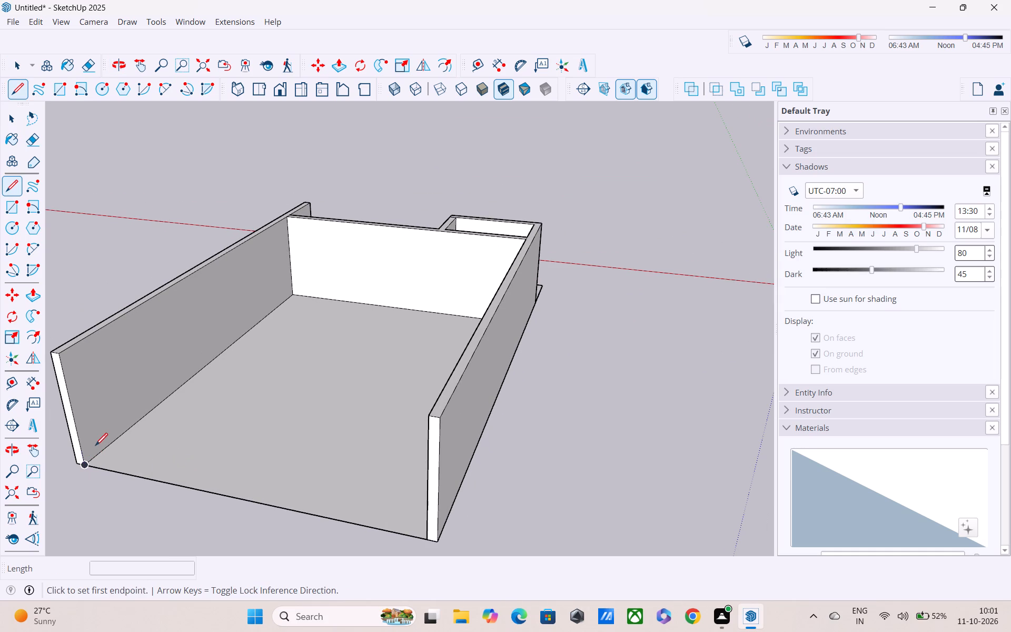
Place a guide 9" inside the open rear edge of the floor, parallel to it.
key(t)
click(143, 476)
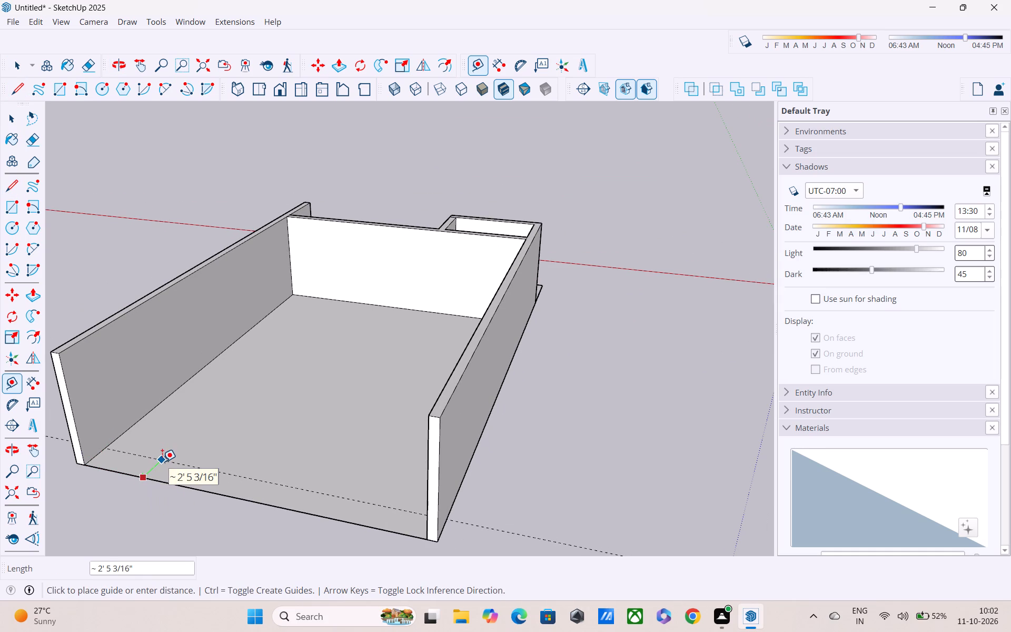
key(9)
key(shift+quotedbl)
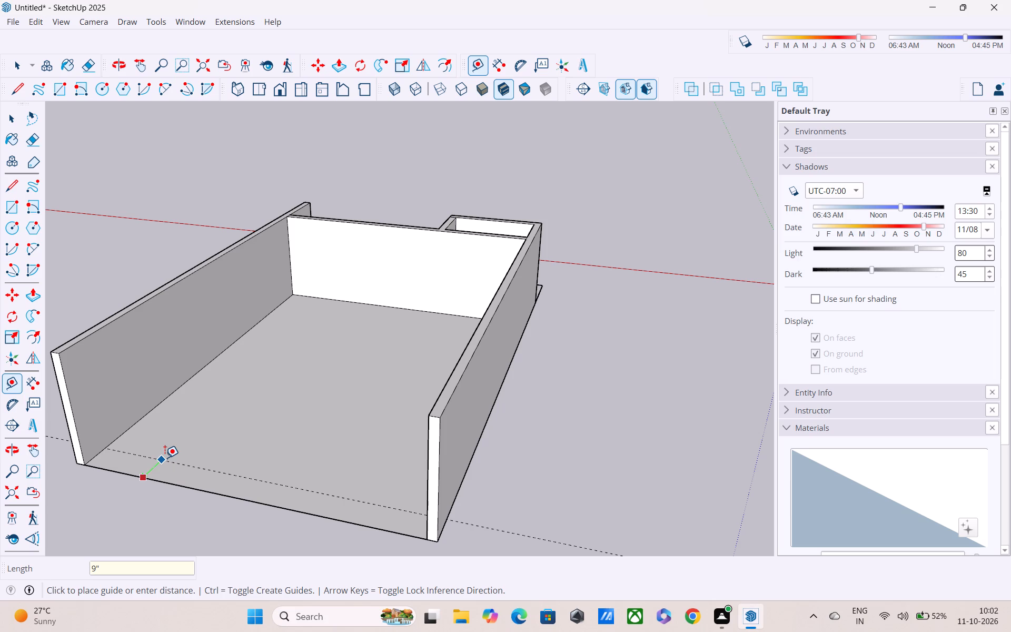
key(Return)
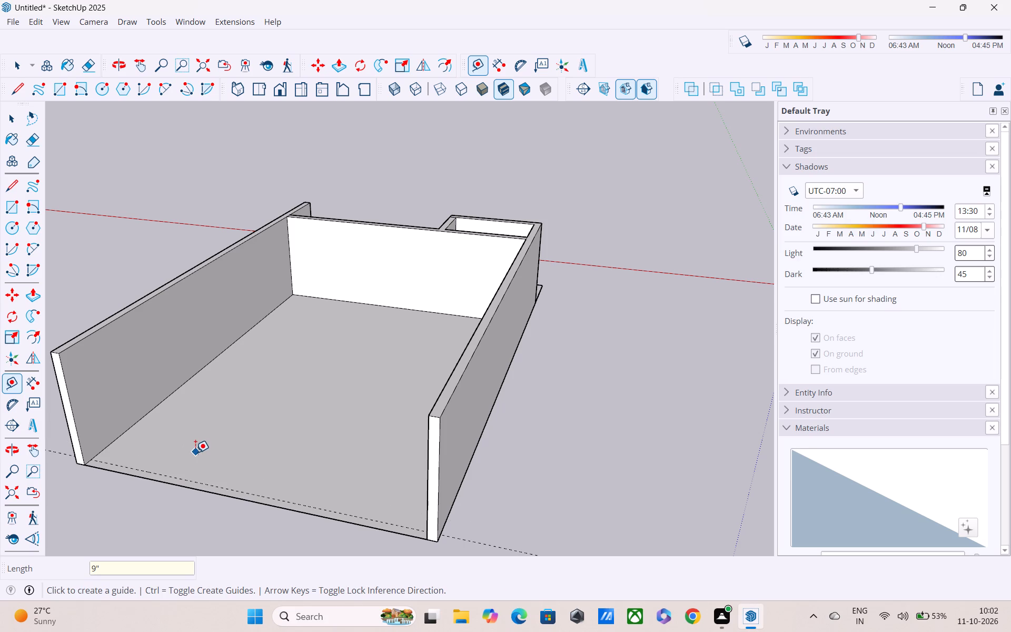
key(Escape)
key(space)
Draw a 28' 6" line along the rear guide between the inner faces of the two side walls.
key(l)
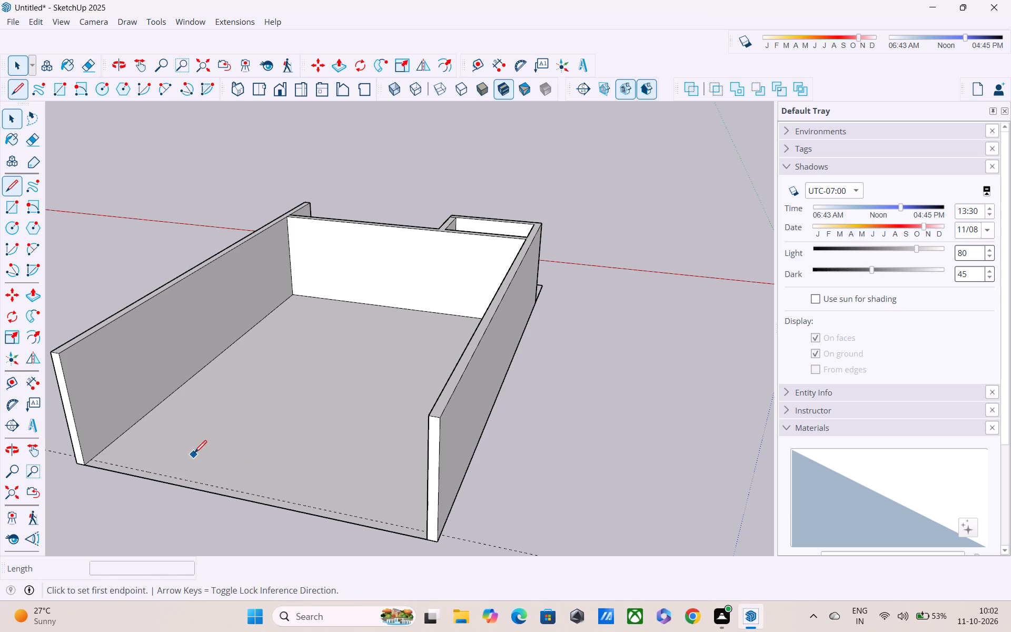
scroll(103, 453, up, 1)
click(92, 463)
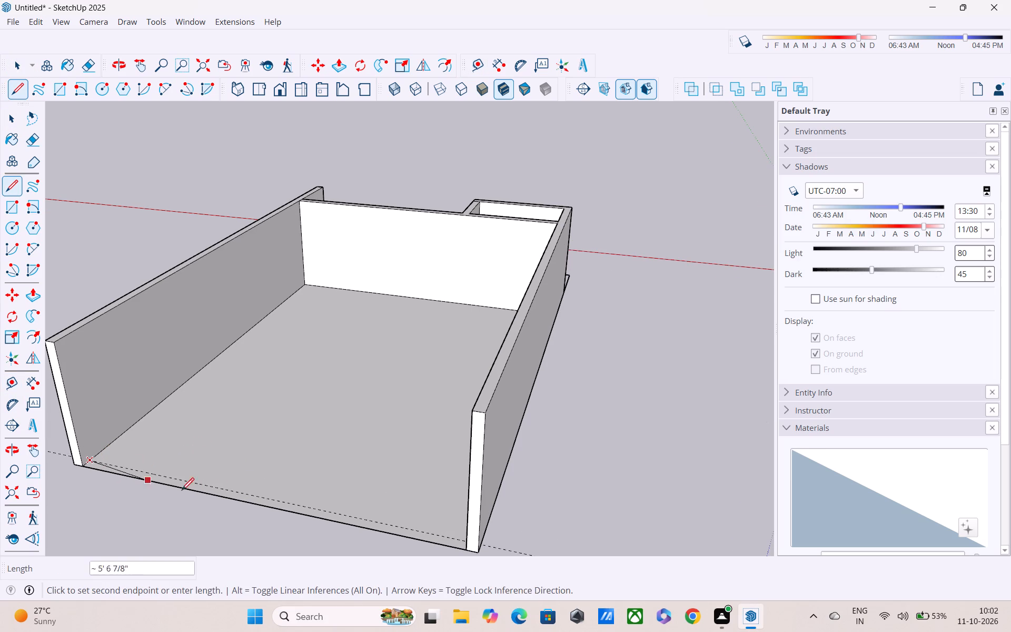
middle_drag(221, 492, 373, 498)
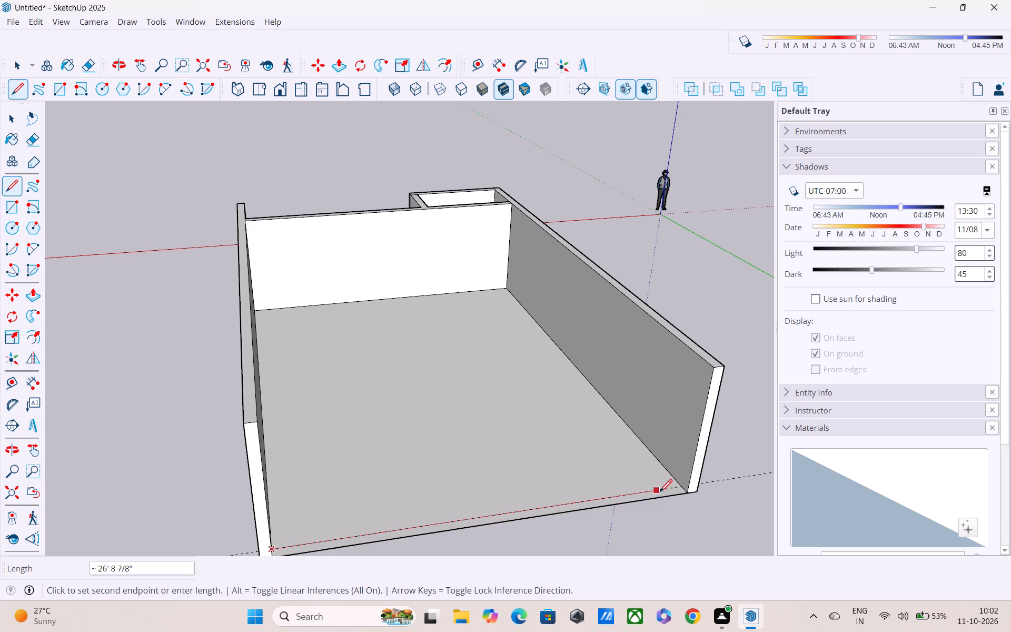
scroll(683, 484, up, 1)
click(683, 484)
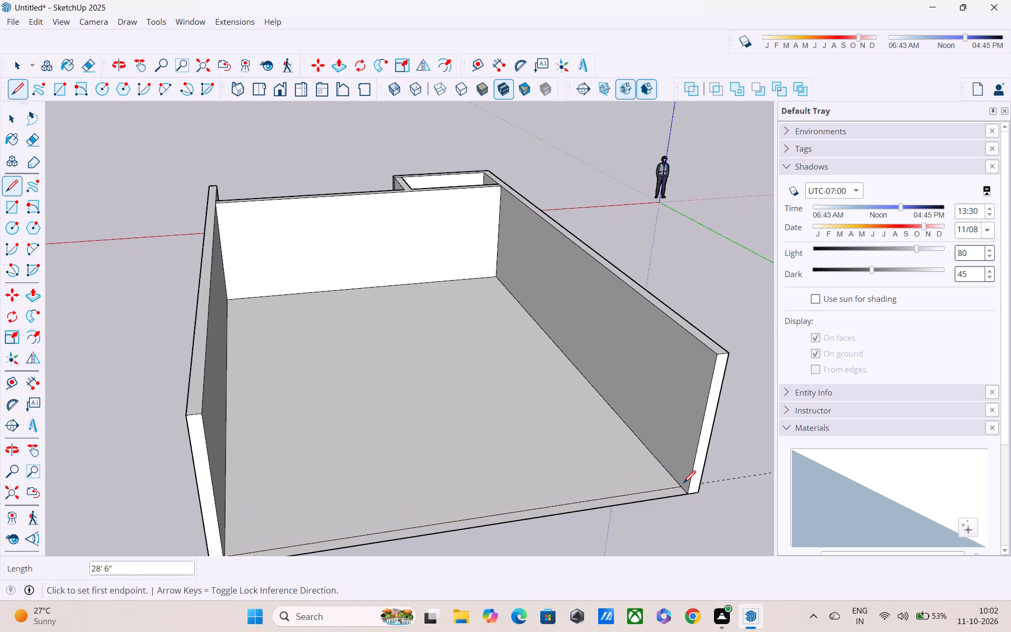
key(Escape)
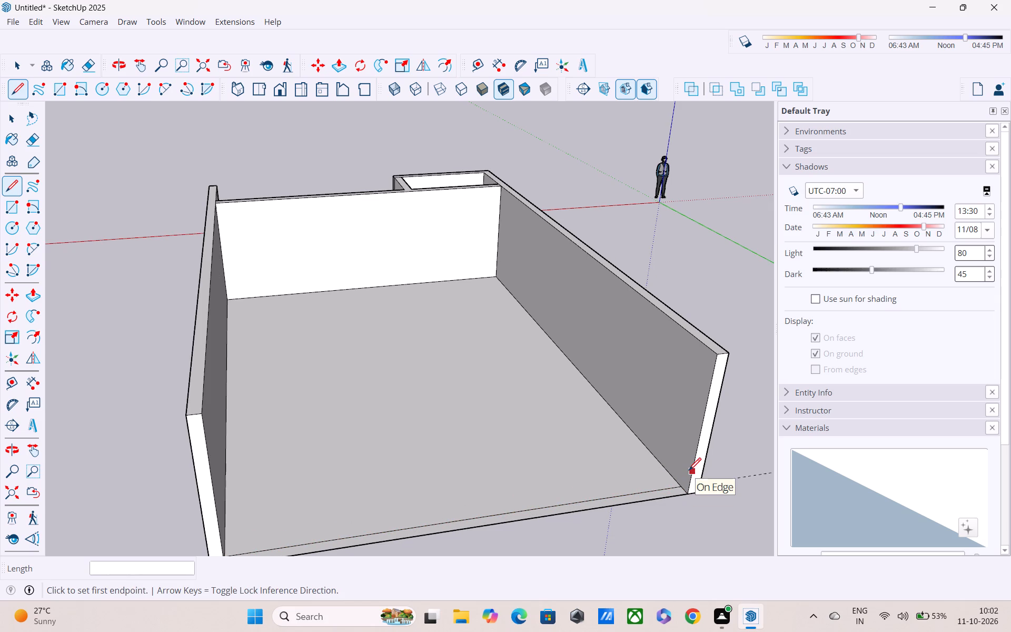
Push/Pull the 9" rear strip up 10' to the height of the side walls.
key(p)
scroll(657, 486, up, 3)
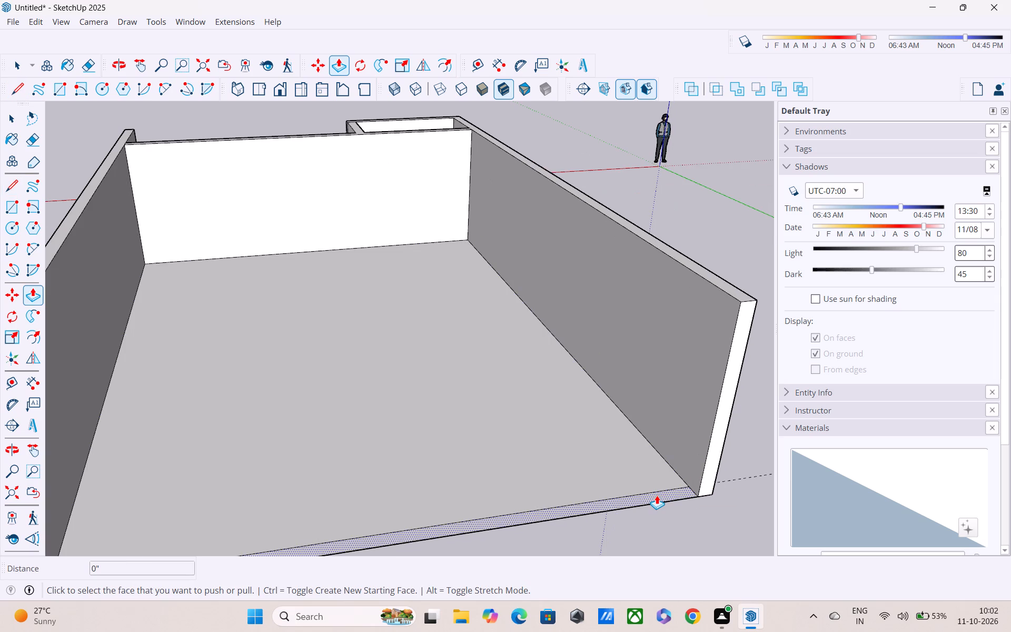
click(657, 495)
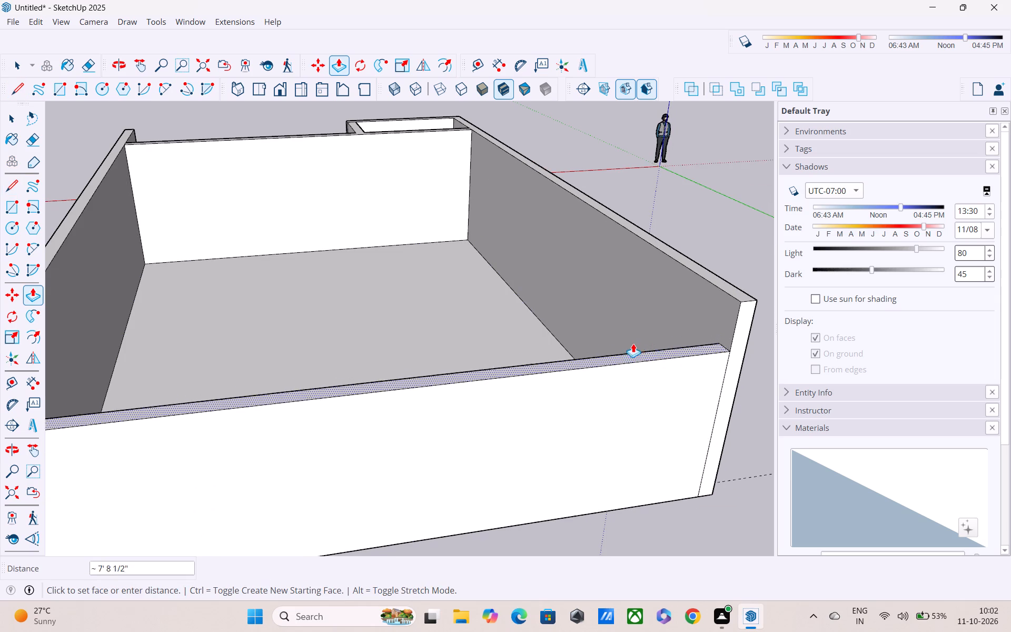
middle_drag(632, 340, 621, 269)
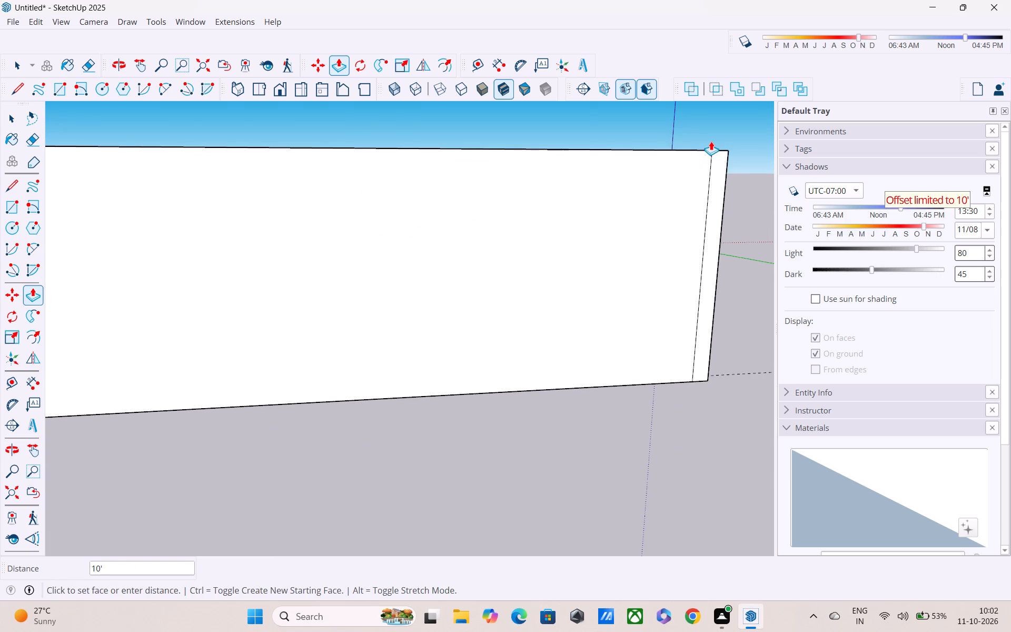
click(711, 141)
scroll(708, 178, down, 3)
middle_drag(657, 268, 768, 406)
scroll(658, 387, down, 3)
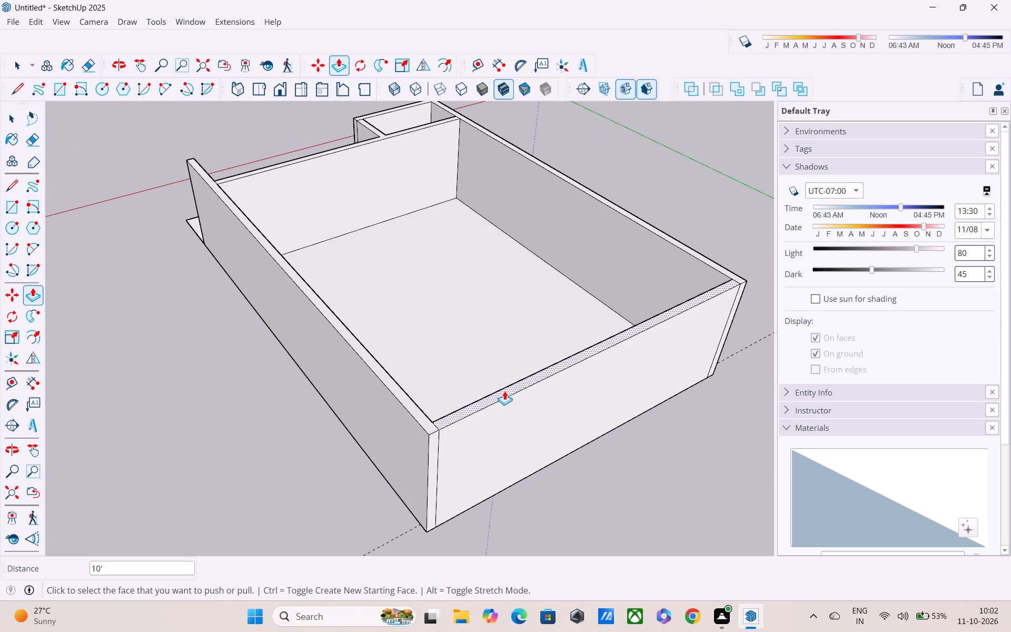
key(Escape)
key(Escape)
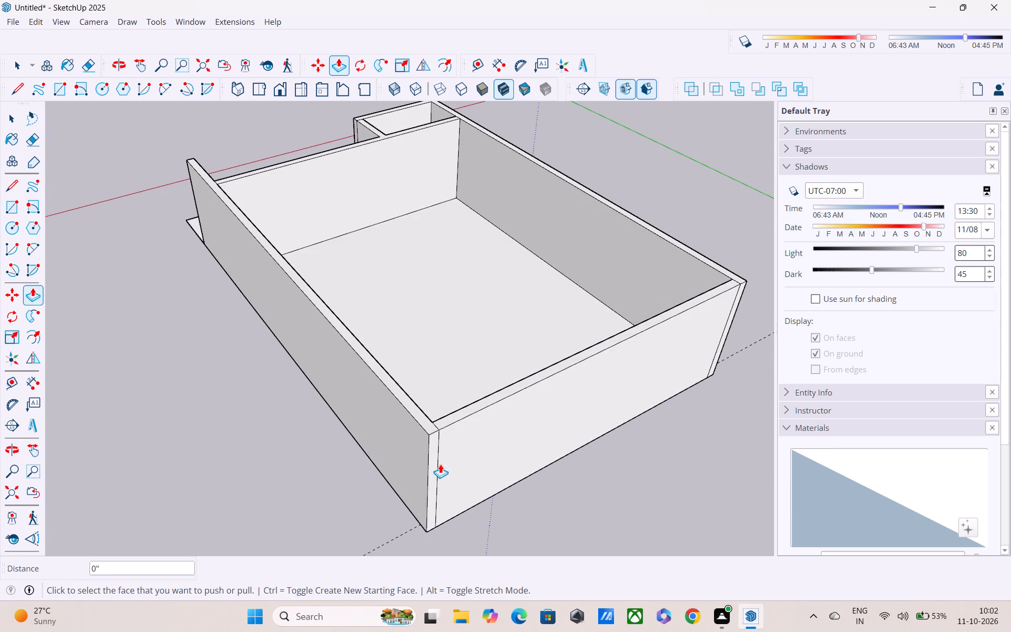
Delete the vertical seam on the rear wall's outer face at the side wall opposite the 10' by 5' space.
key(space)
click(438, 442)
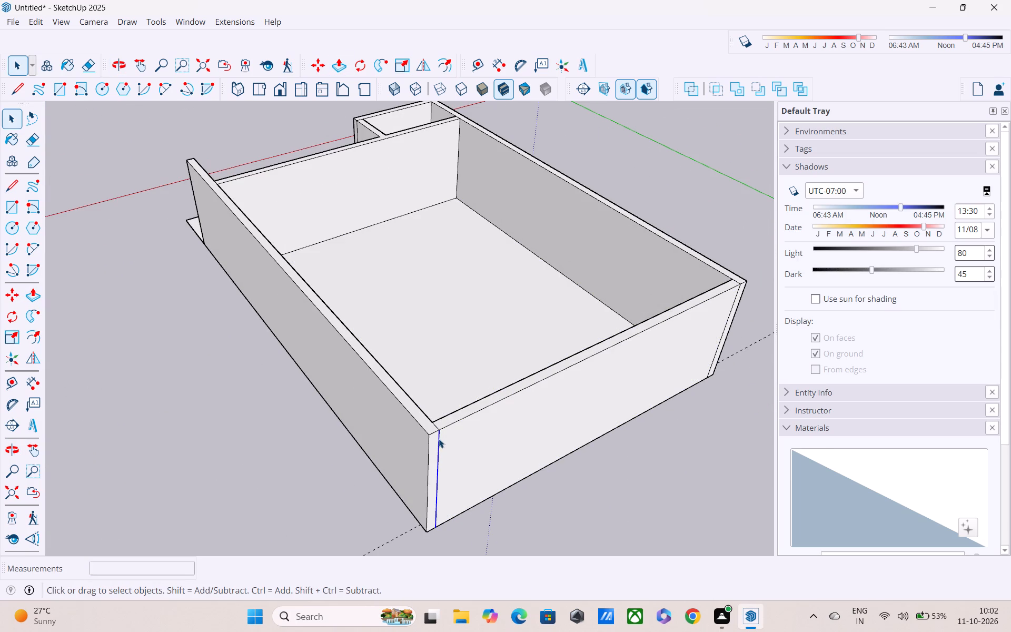
key(Delete)
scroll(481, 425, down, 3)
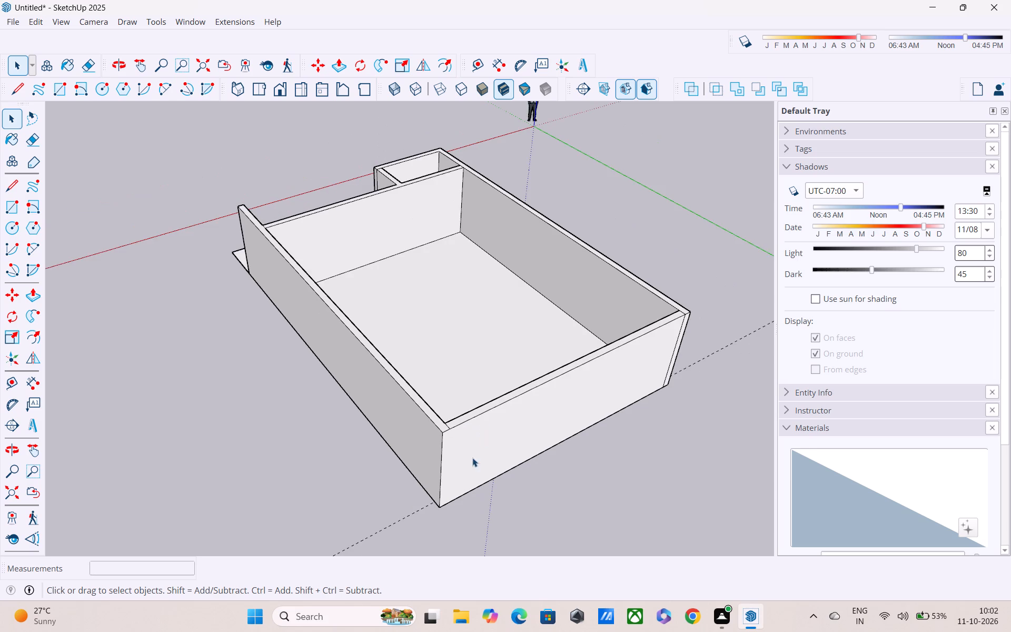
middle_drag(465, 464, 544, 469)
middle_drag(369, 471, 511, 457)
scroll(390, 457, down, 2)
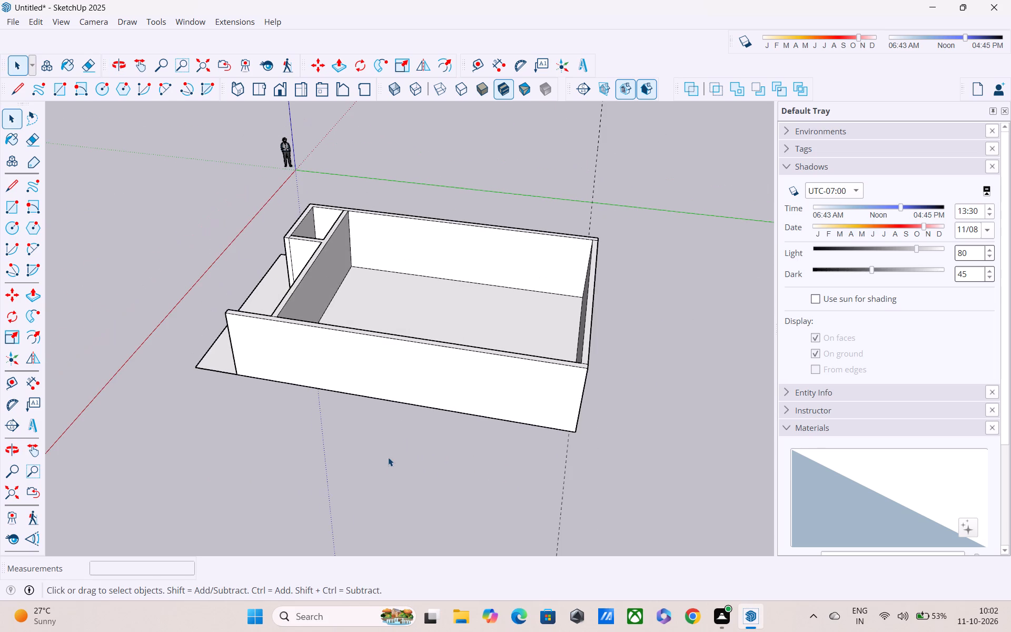
Examine the raised walls from the front, sides and above, including the 10' by 5' space and the open front recess.
middle_drag(348, 437, 684, 432)
middle_drag(561, 432, 659, 459)
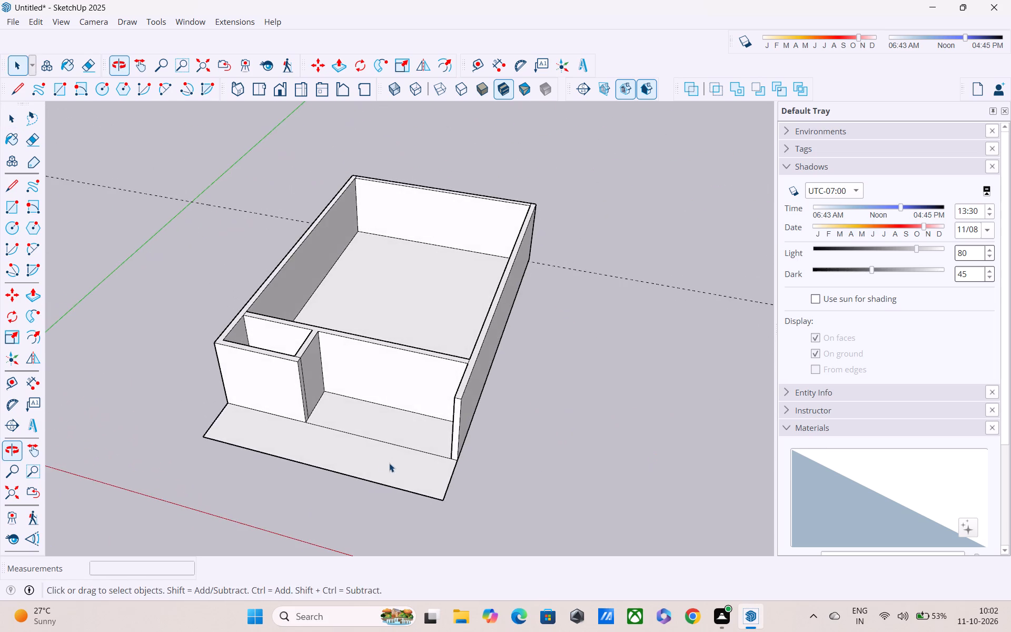
middle_drag(389, 463, 531, 452)
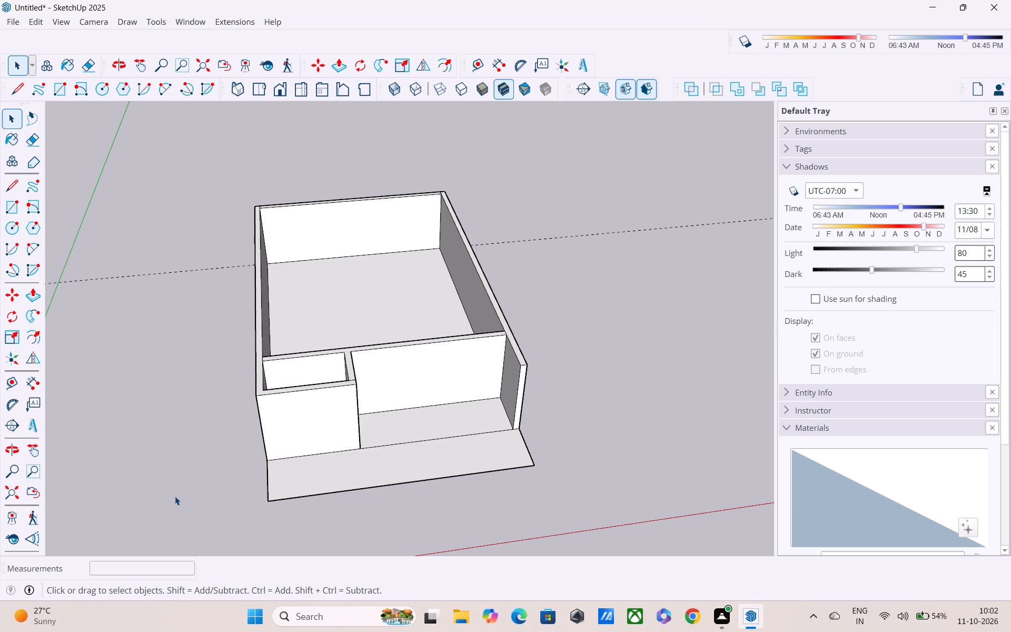
scroll(175, 496, down, 4)
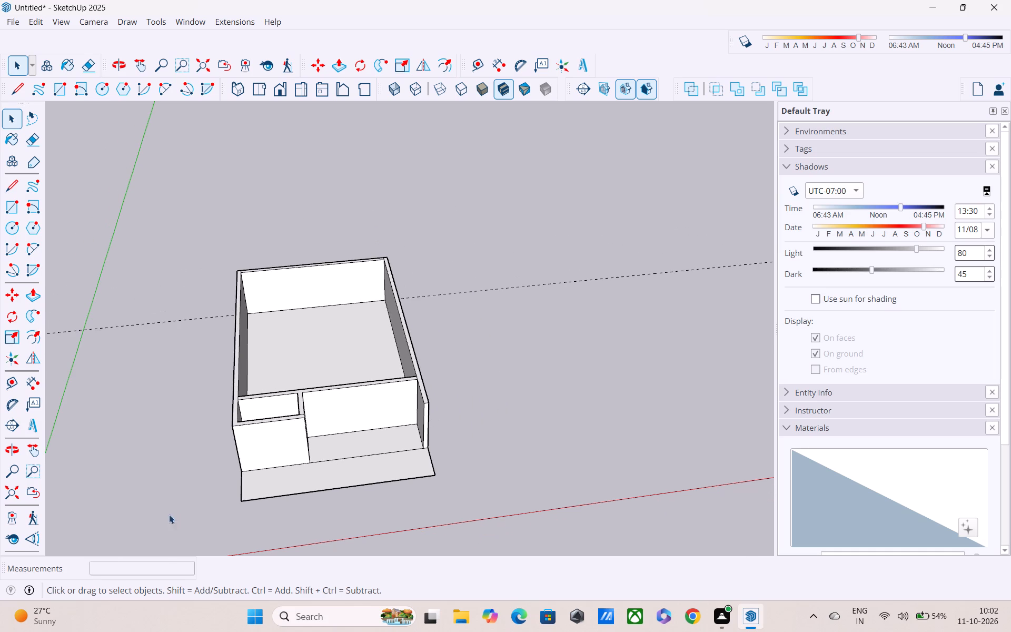
scroll(202, 506, down, 1)
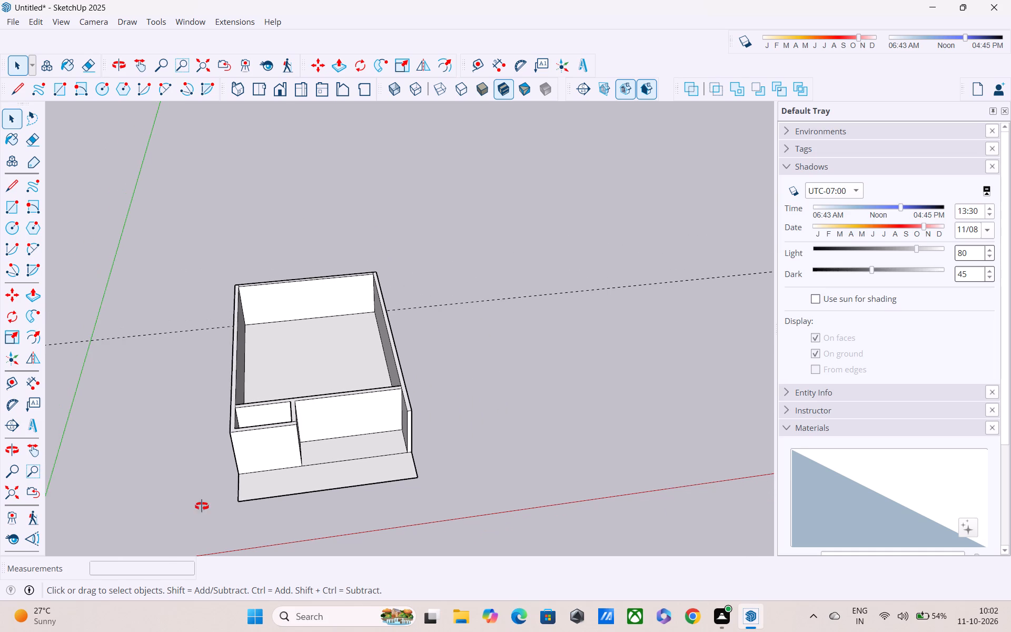
middle_drag(202, 506, 203, 432)
middle_drag(333, 416, 230, 486)
scroll(237, 472, down, 2)
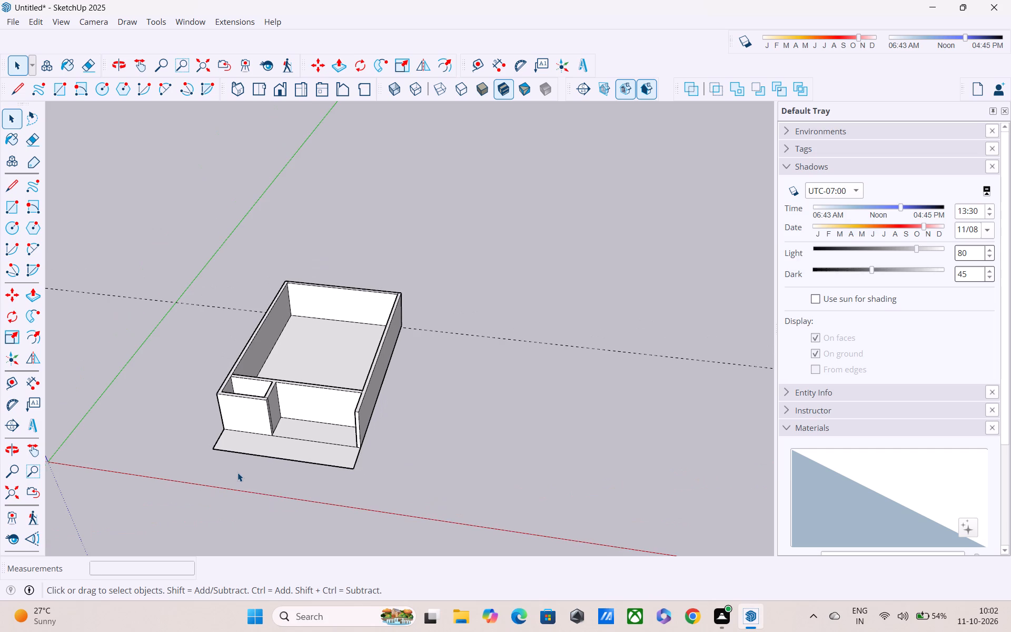
scroll(243, 470, down, 1)
middle_drag(246, 478, 233, 479)
scroll(232, 479, up, 1)
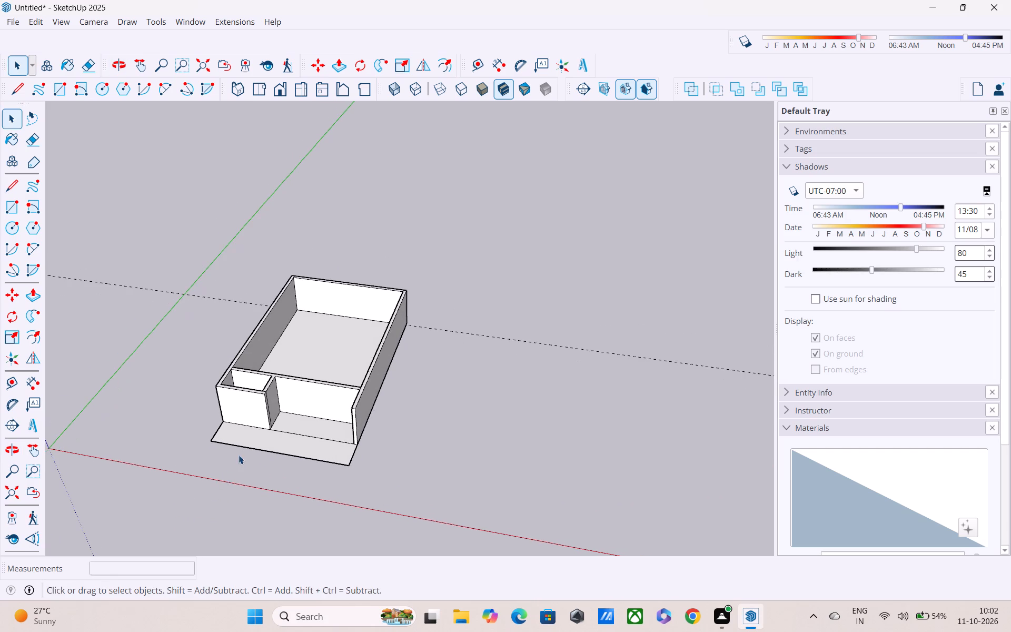
middle_drag(239, 455, 419, 415)
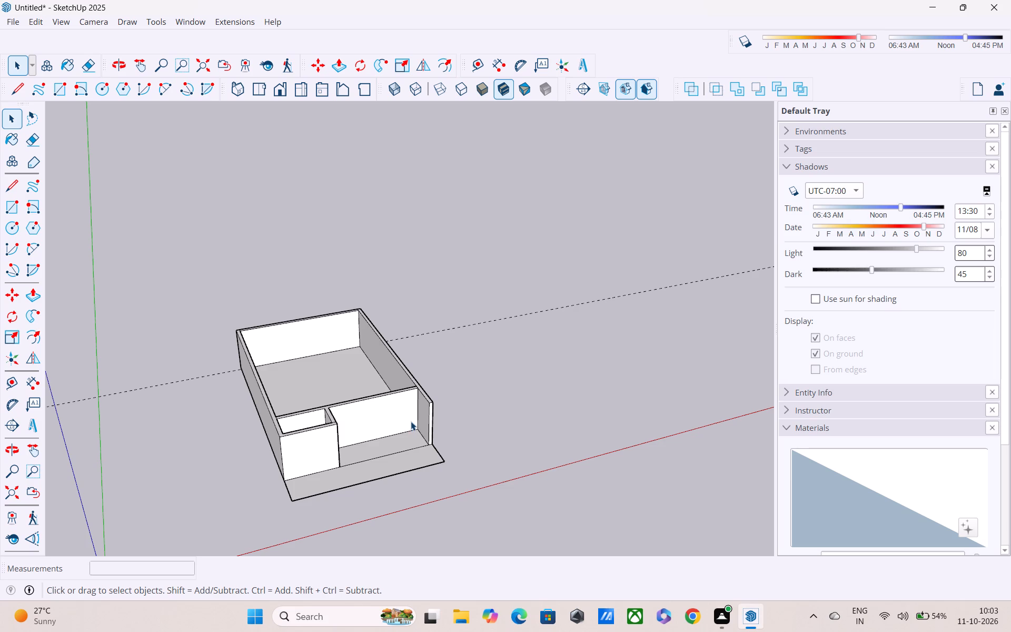
scroll(411, 421, down, 1)
middle_drag(409, 424, 409, 425)
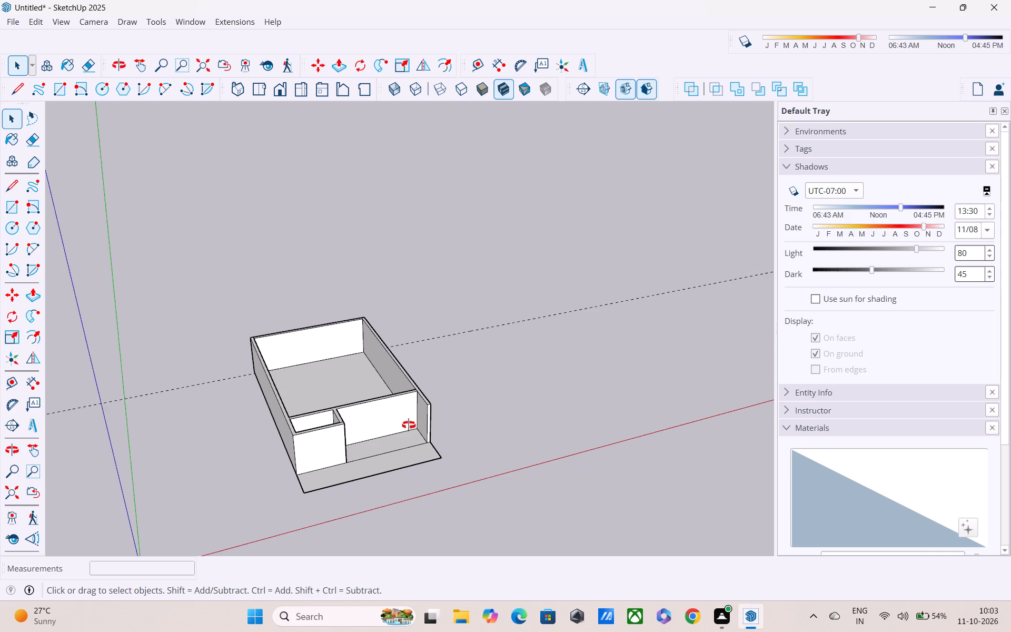
middle_drag(409, 425, 331, 429)
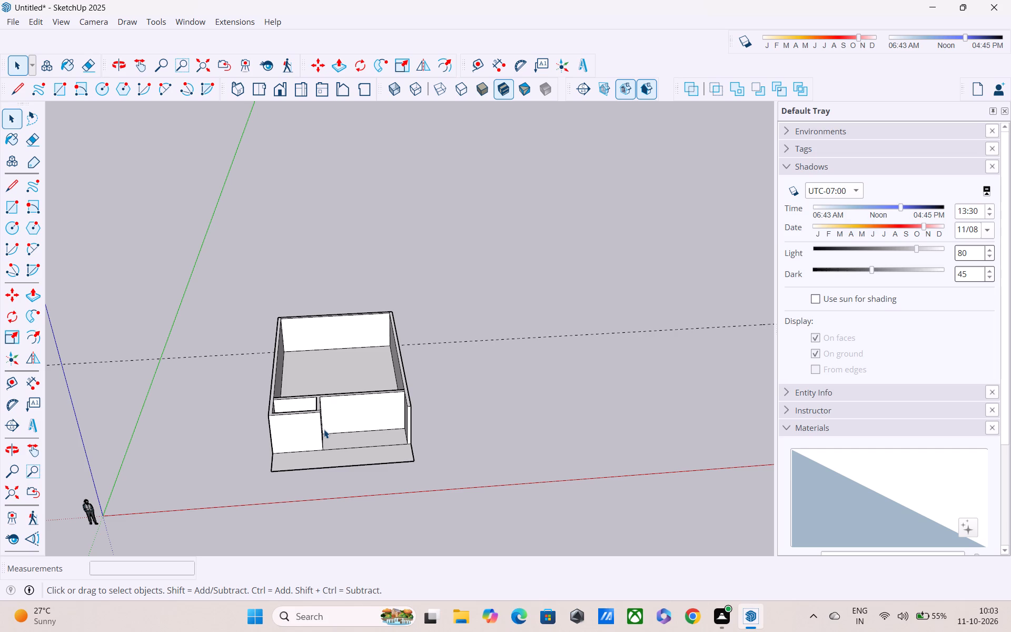
scroll(306, 435, up, 1)
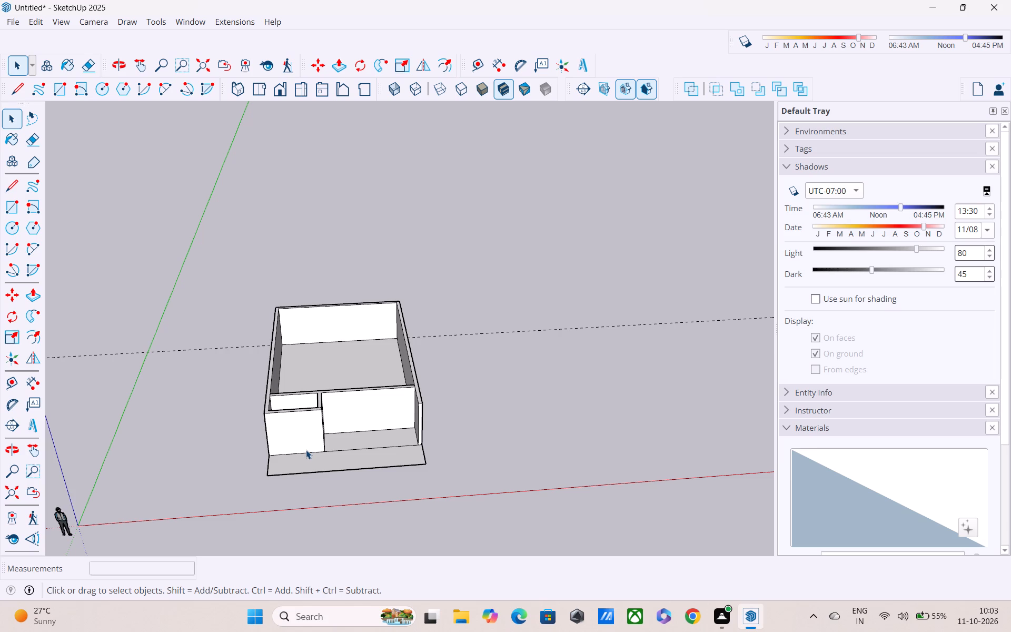
scroll(306, 450, down, 2)
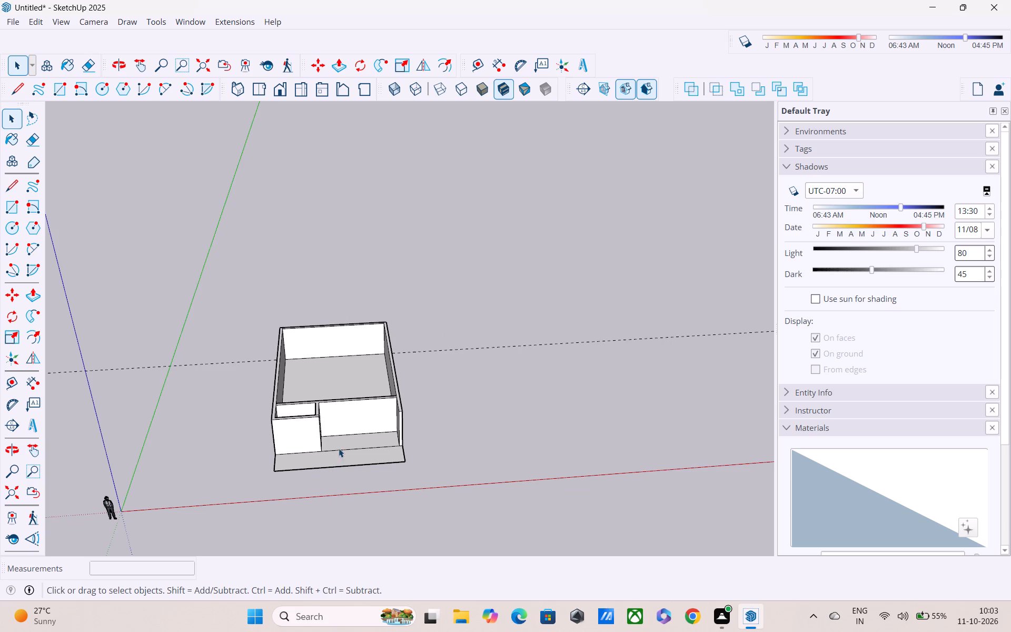
middle_drag(339, 448, 270, 409)
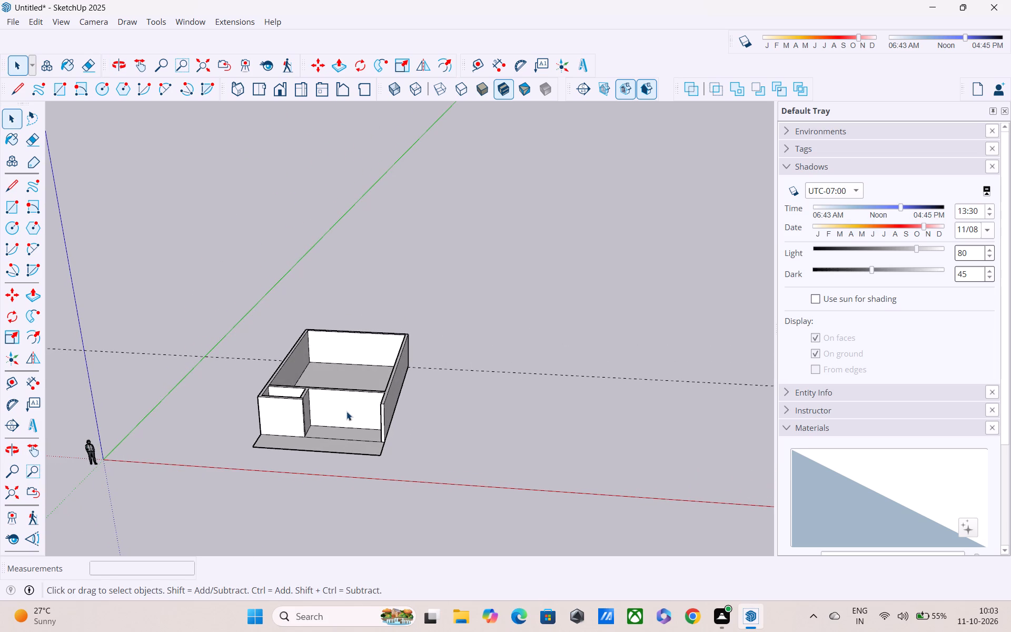
middle_drag(348, 414, 363, 334)
middle_drag(355, 395, 497, 448)
scroll(441, 430, up, 2)
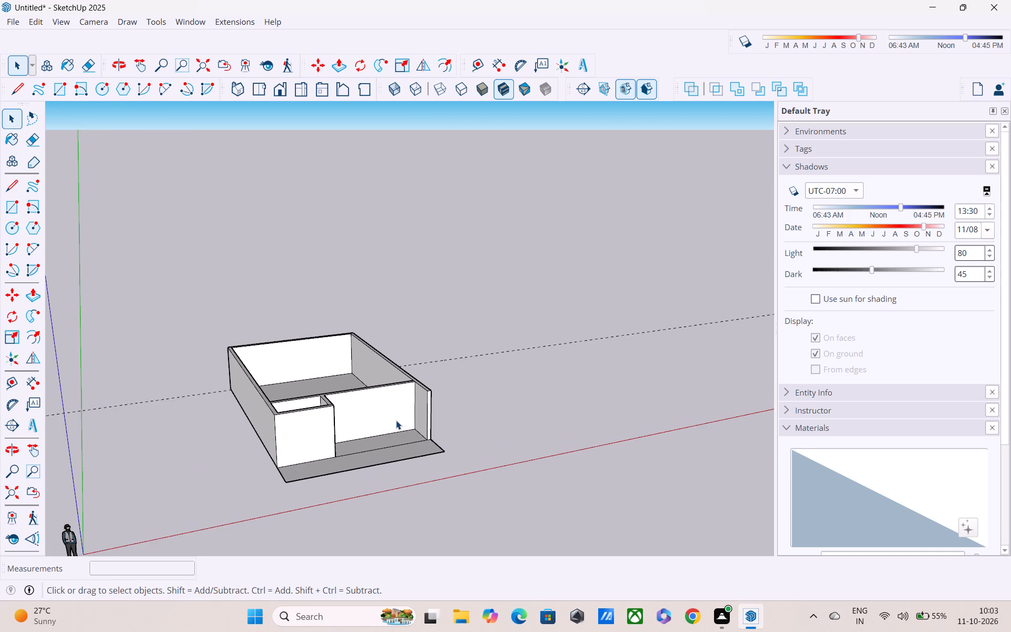
scroll(400, 420, up, 2)
middle_drag(400, 420, 360, 418)
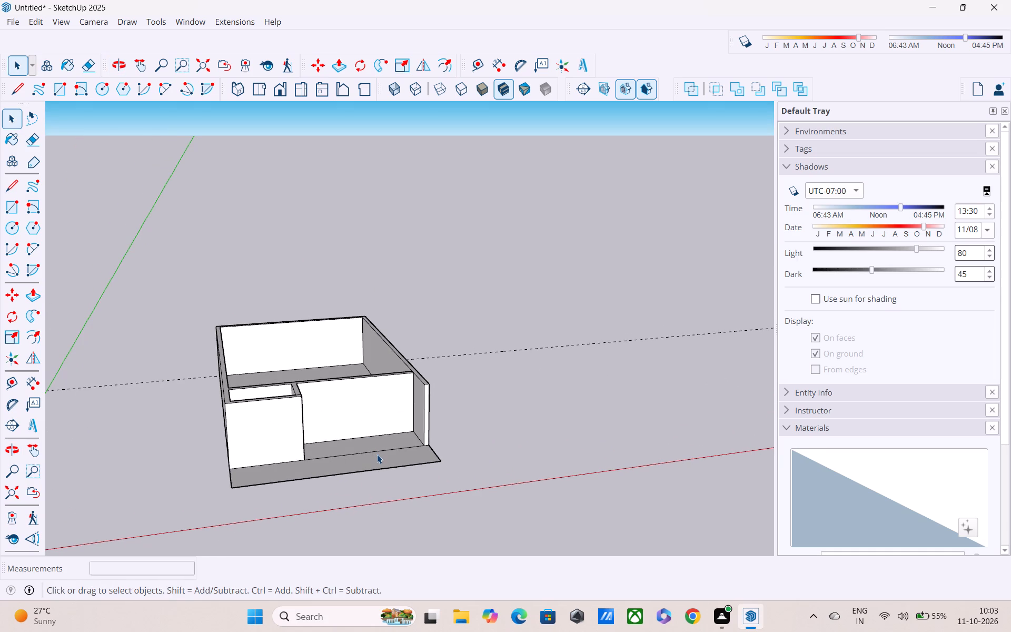
scroll(377, 458, down, 1)
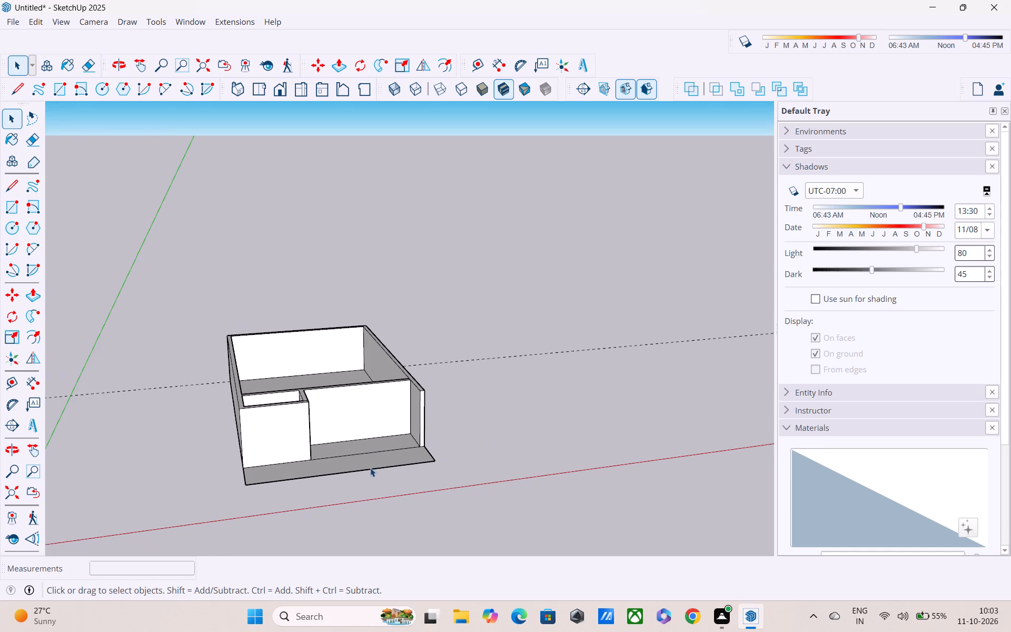
middle_drag(370, 468, 328, 413)
scroll(376, 415, up, 2)
middle_drag(377, 416, 377, 467)
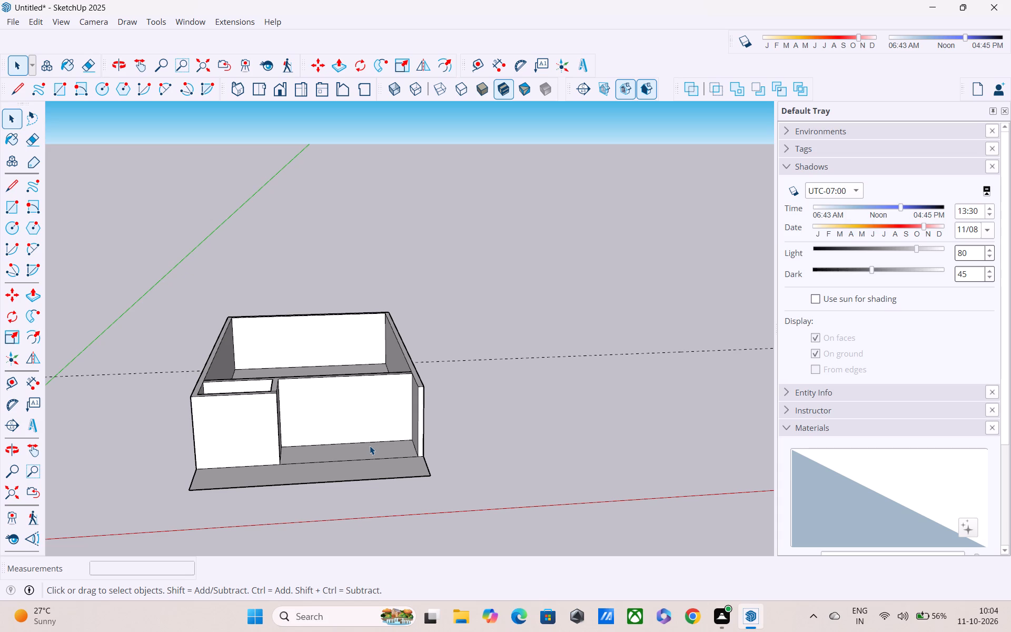
scroll(370, 446, down, 2)
middle_drag(370, 446, 372, 471)
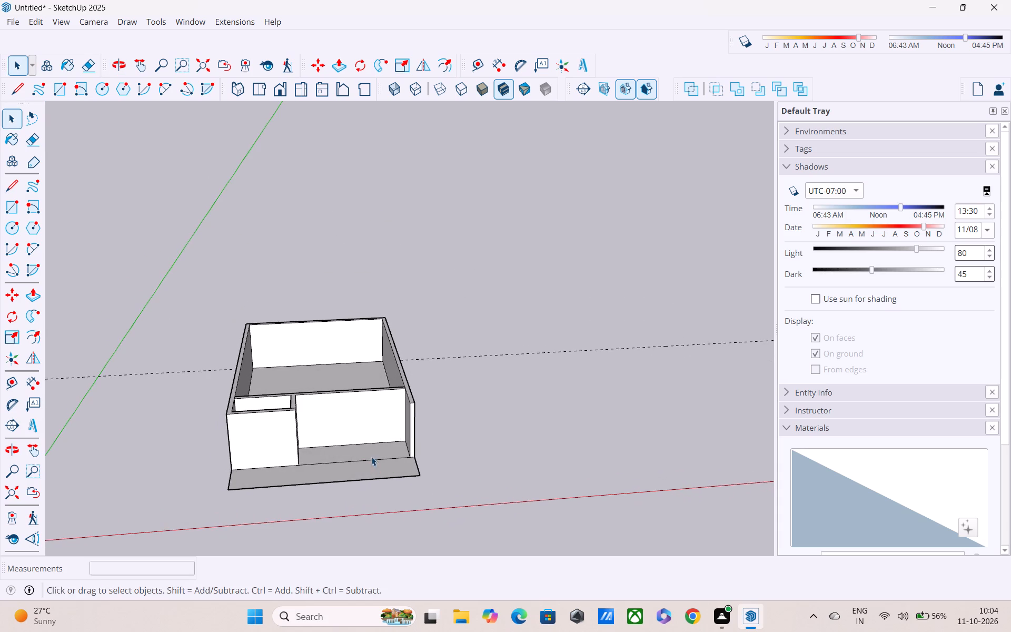
middle_drag(369, 448, 376, 482)
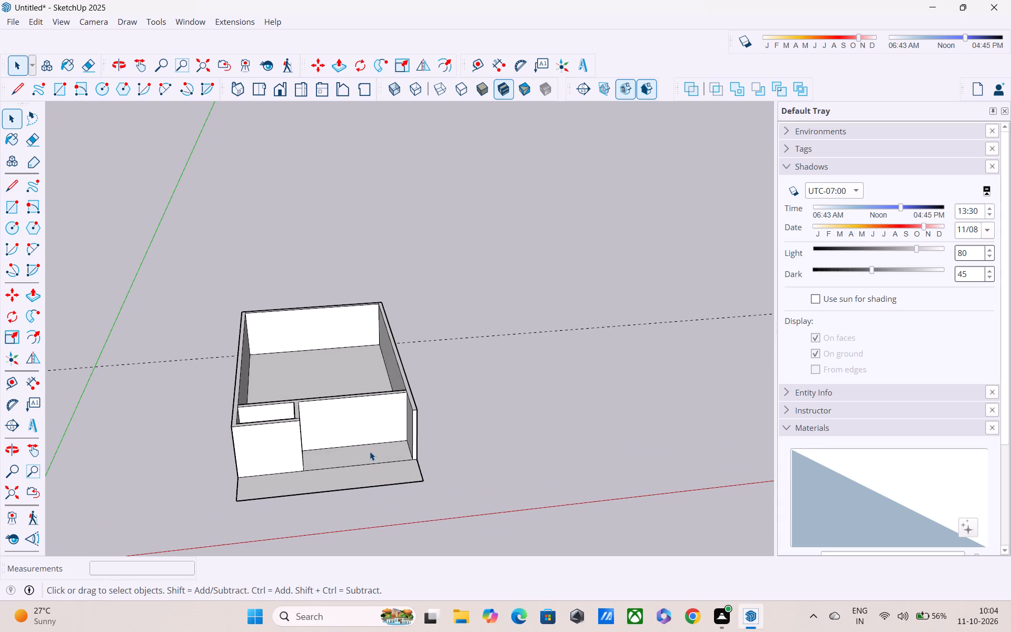
scroll(370, 450, down, 1)
middle_drag(369, 449, 339, 459)
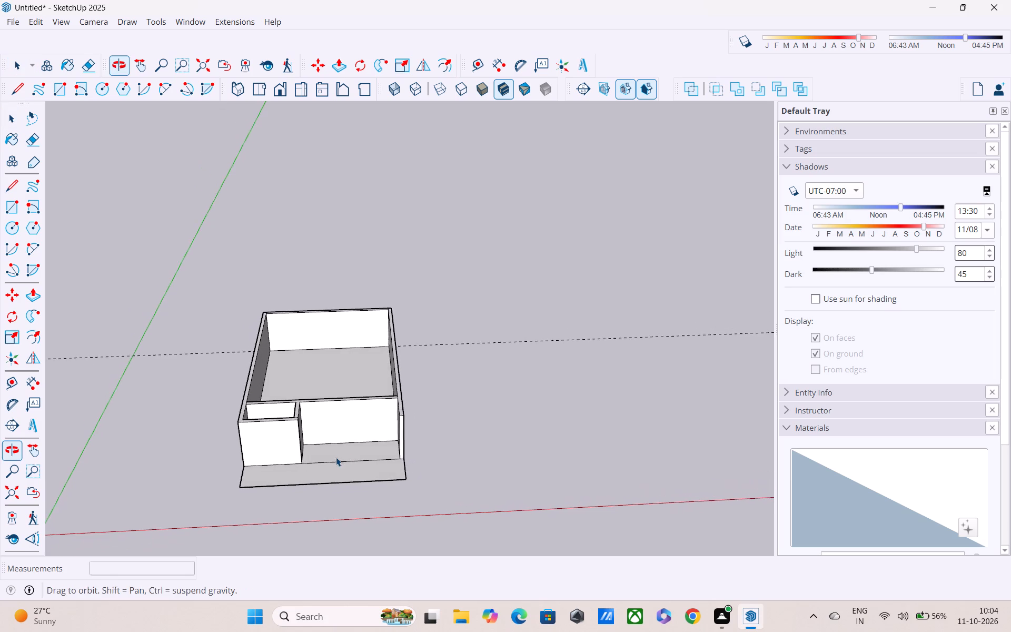
scroll(335, 450, down, 2)
middle_drag(335, 449, 340, 472)
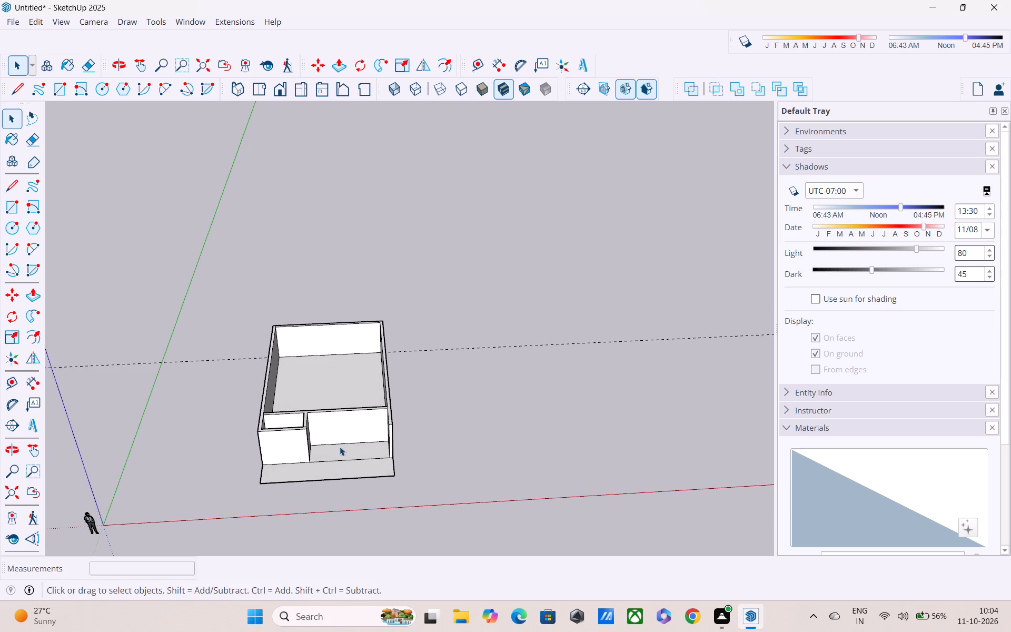
scroll(340, 446, up, 1)
middle_drag(340, 446, 340, 397)
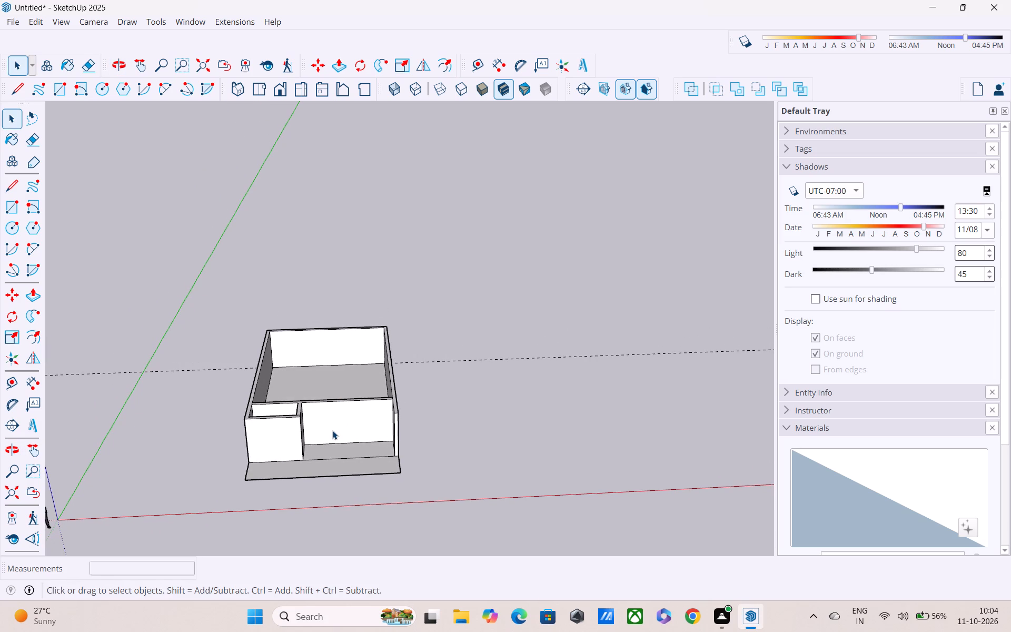
middle_drag(335, 429, 269, 437)
scroll(311, 433, up, 3)
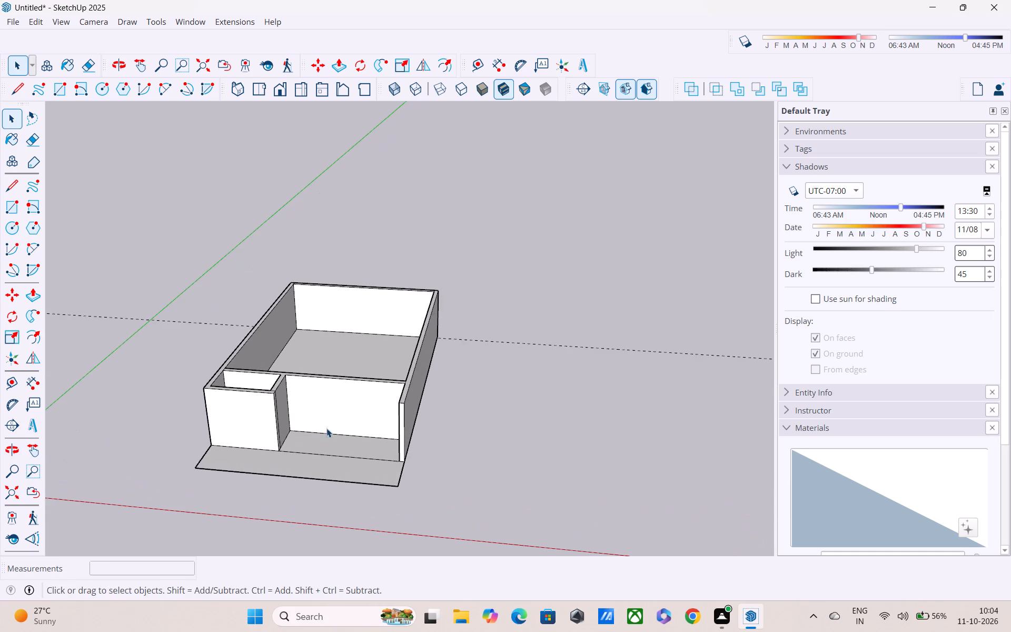
middle_drag(326, 428, 338, 395)
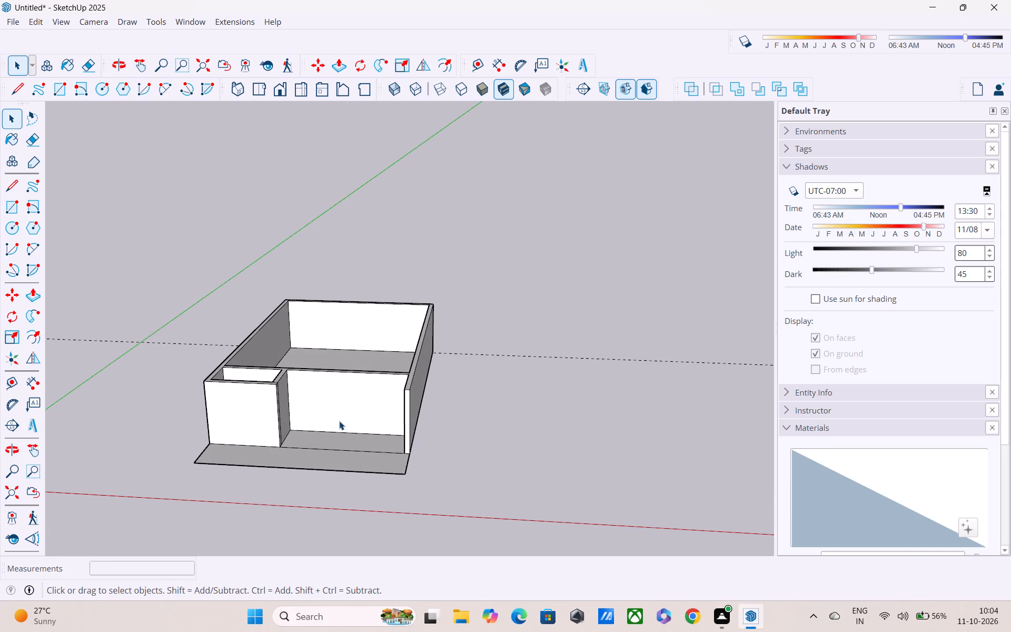
scroll(333, 426, down, 2)
middle_drag(333, 437, 419, 428)
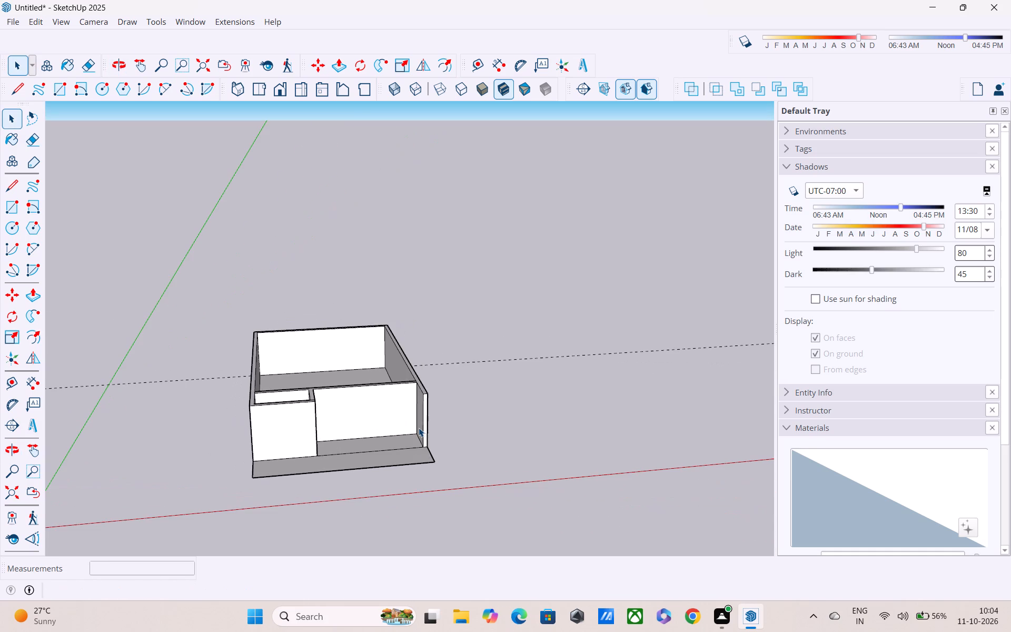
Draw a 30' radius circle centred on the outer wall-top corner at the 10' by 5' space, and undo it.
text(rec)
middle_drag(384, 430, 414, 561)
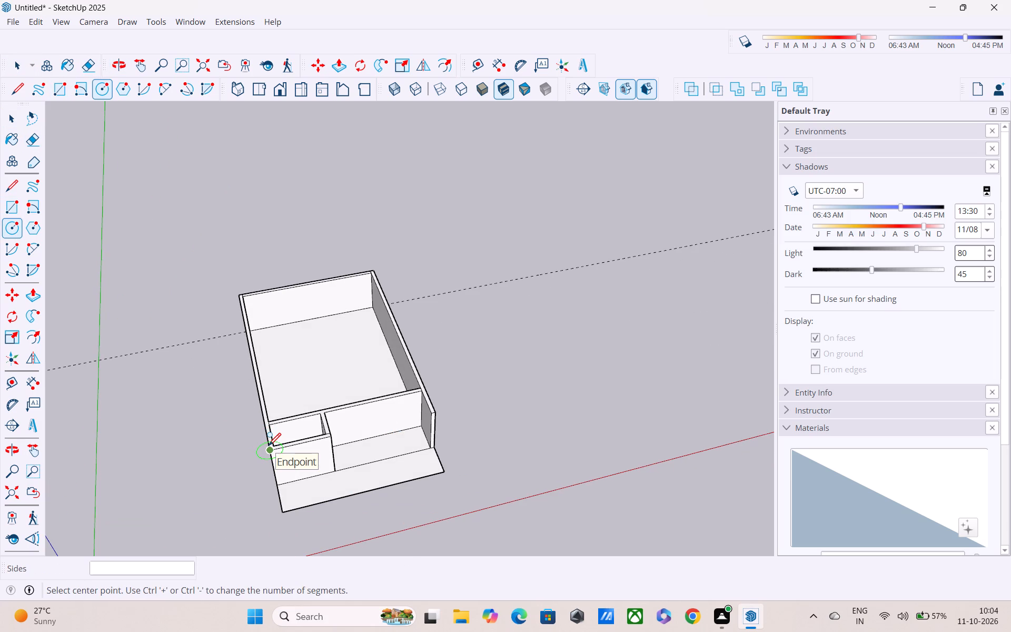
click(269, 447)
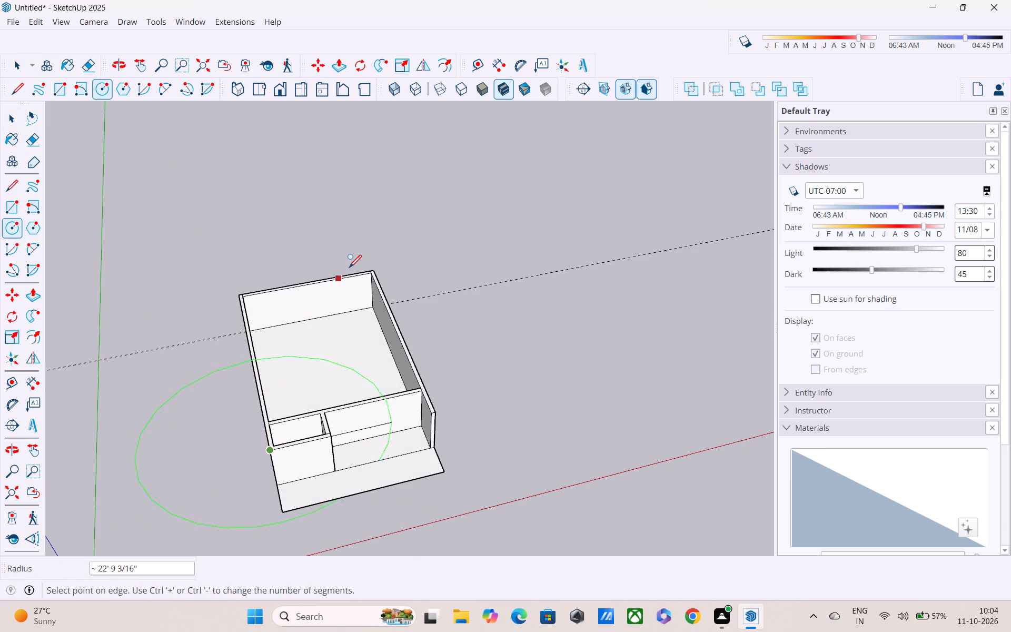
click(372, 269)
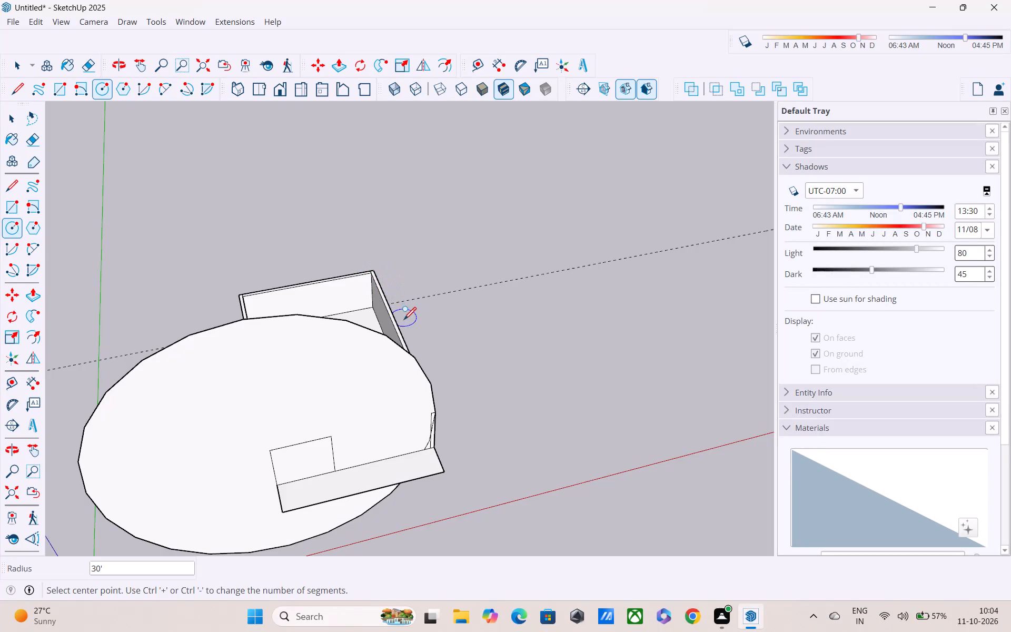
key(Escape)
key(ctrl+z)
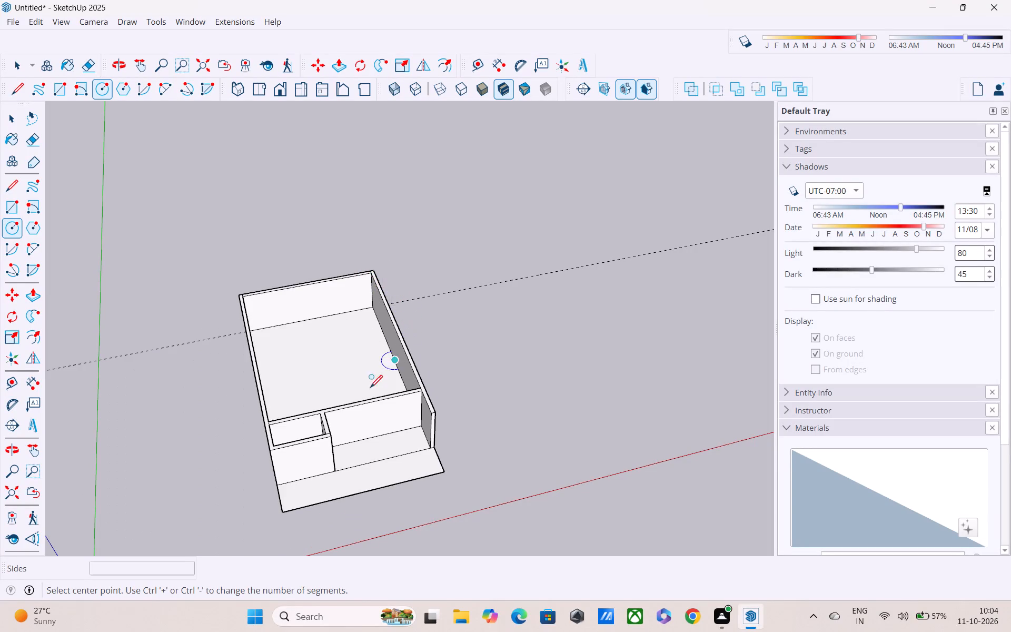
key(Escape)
Draw a 44' by 30' rectangle across the wall tops, from the outer corner at the 10' by 5' space to the diagonally opposite rear corner.
key(r)
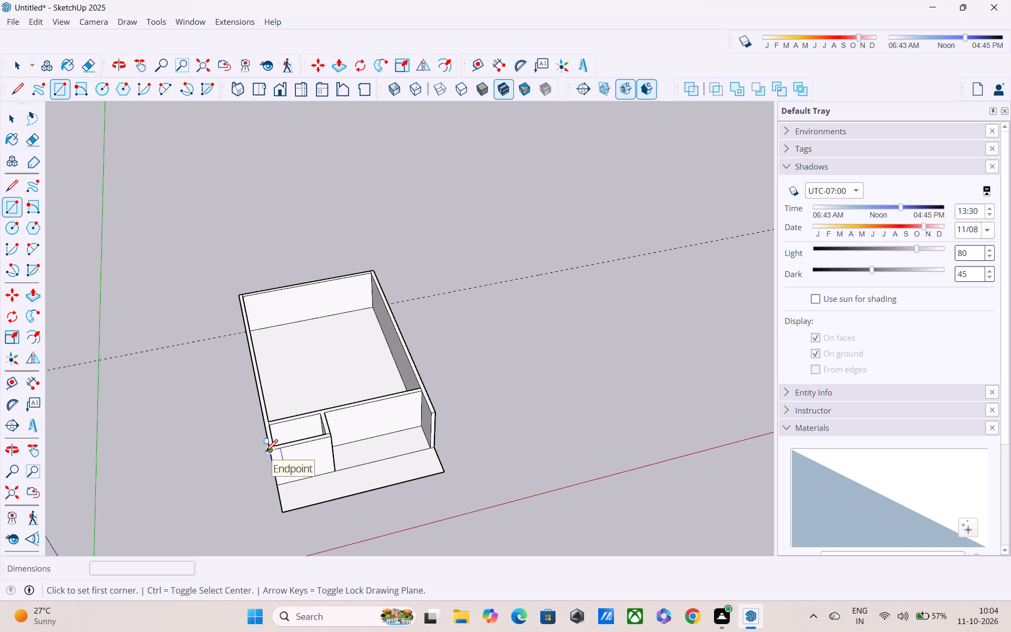
middle_drag(265, 458, 274, 505)
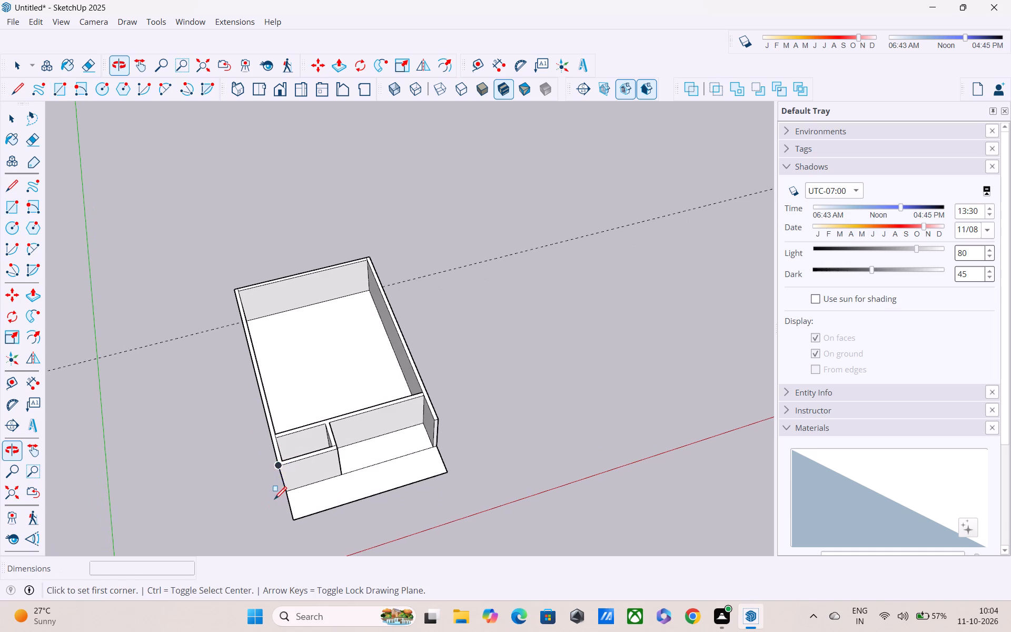
scroll(272, 492, up, 2)
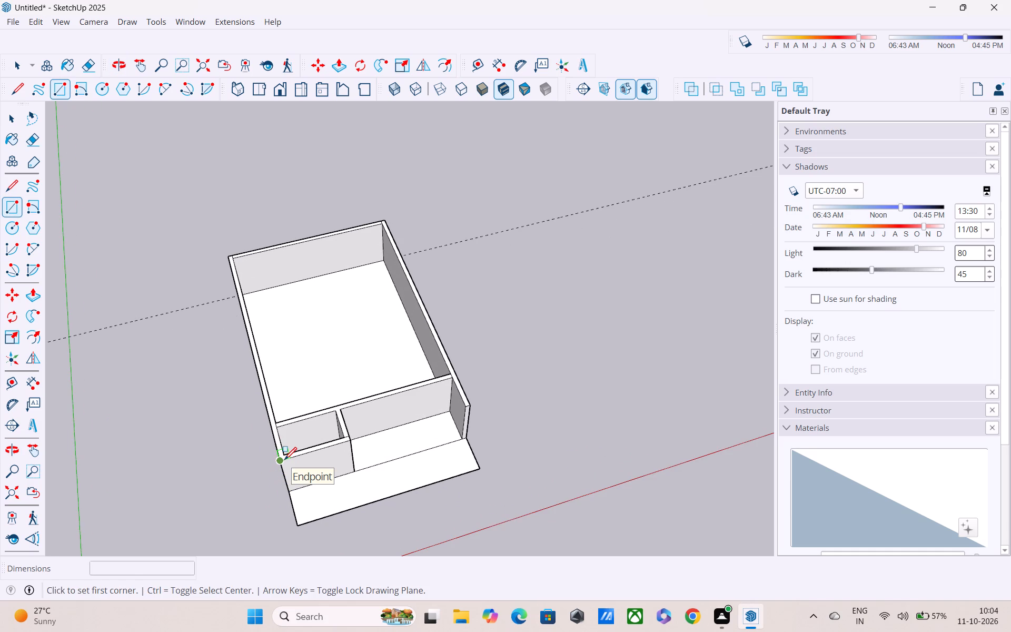
click(284, 461)
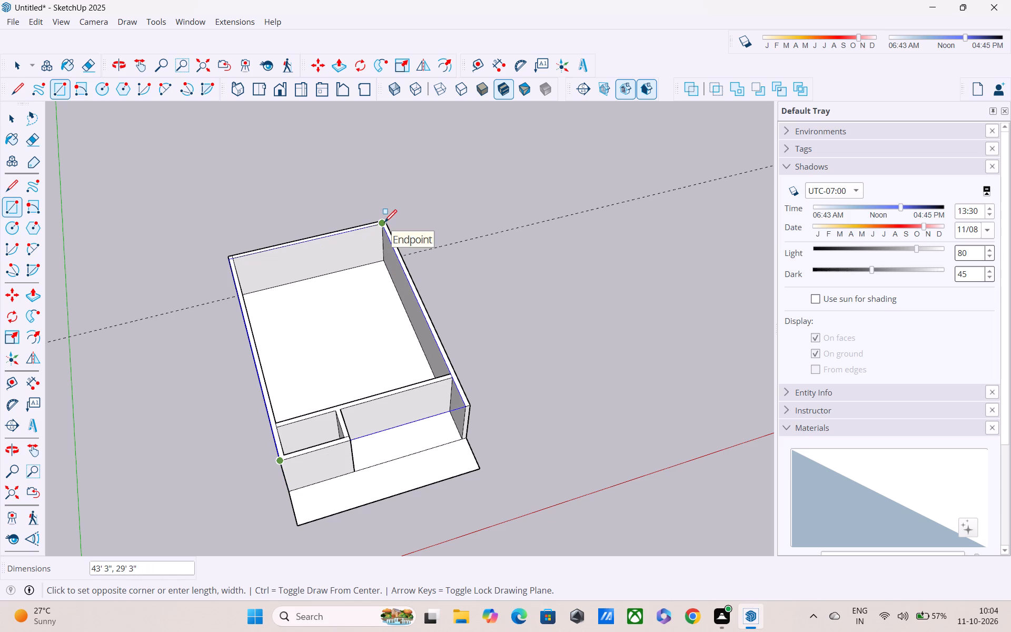
scroll(384, 227, up, 3)
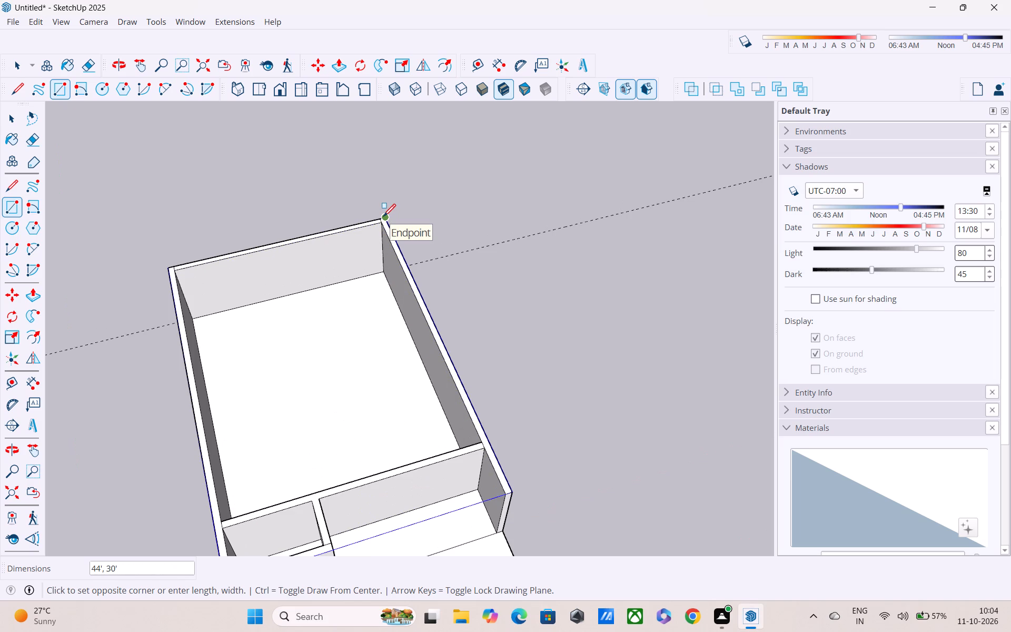
scroll(383, 218, up, 1)
click(383, 218)
Draw a 29' 3" by 43' 3" rectangle across the wall tops, from the outer corner at the 10' by 5' space towards the opposite rear corner.
scroll(371, 243, down, 3)
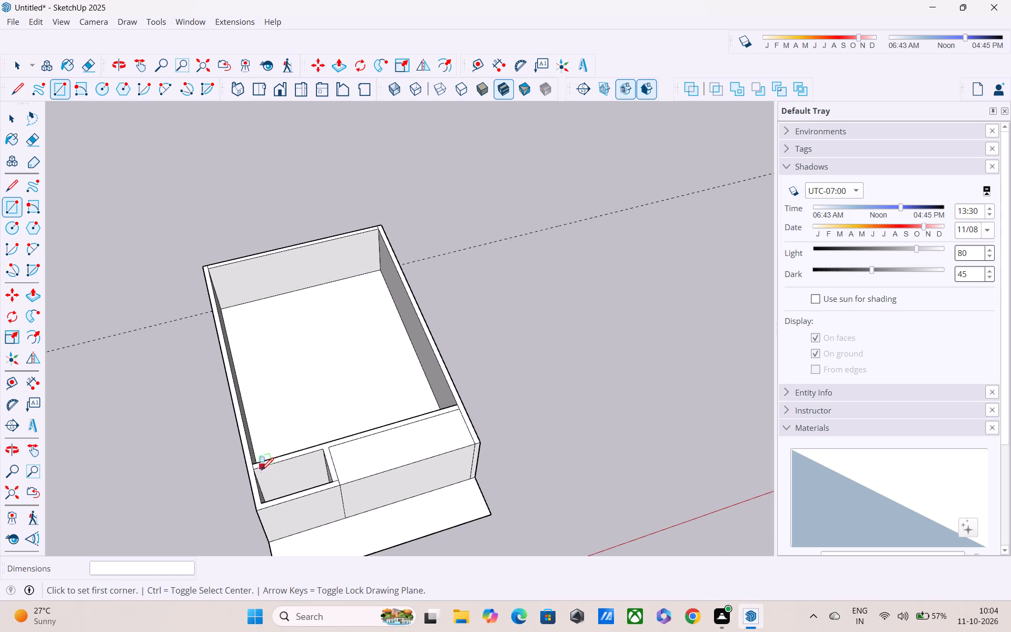
click(253, 505)
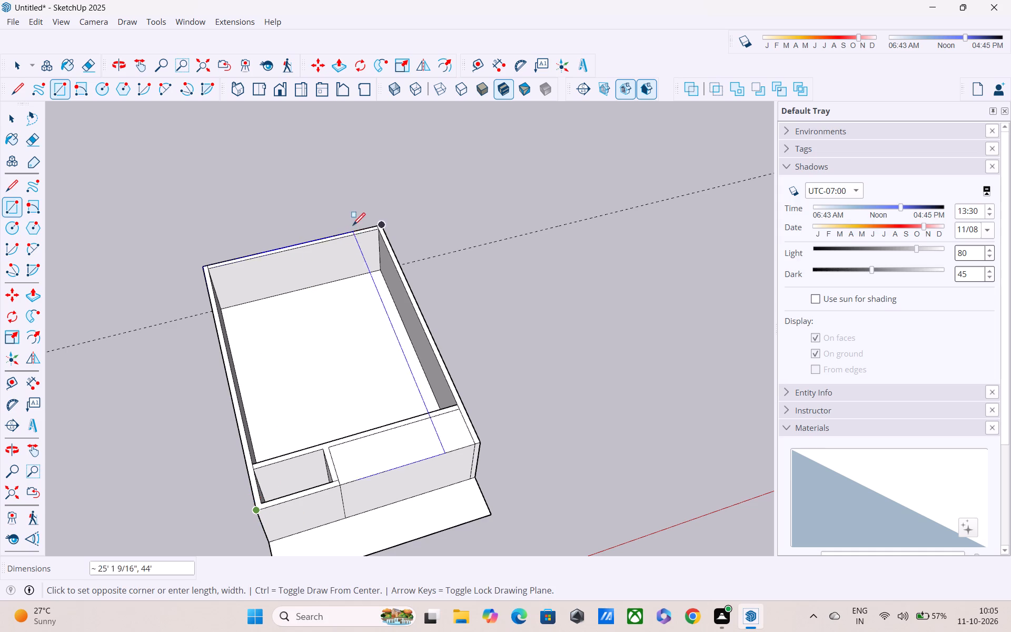
click(381, 226)
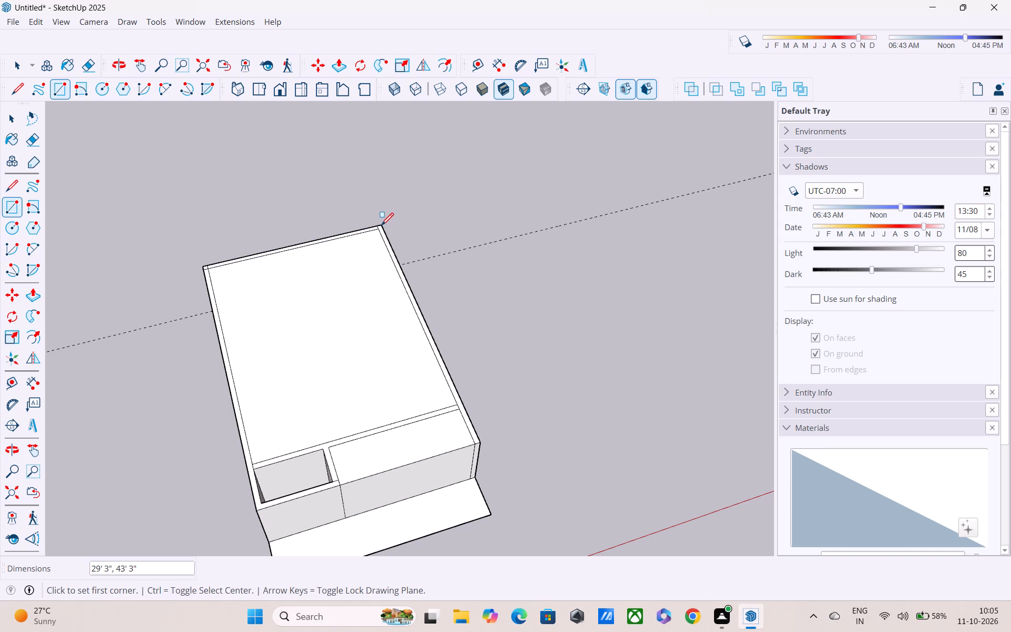
key(Escape)
key(Escape)
scroll(305, 457, down, 2)
key(Escape)
key(Escape)
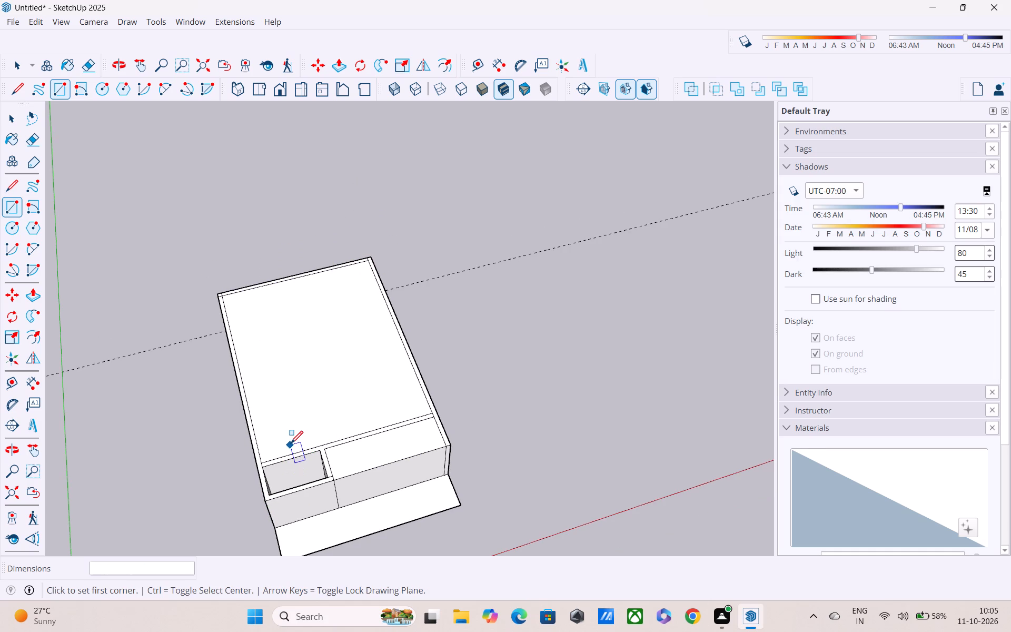
key(Escape)
Push/Pull the top face over the large room up 6" to form a roof slab.
key(space)
click(299, 407)
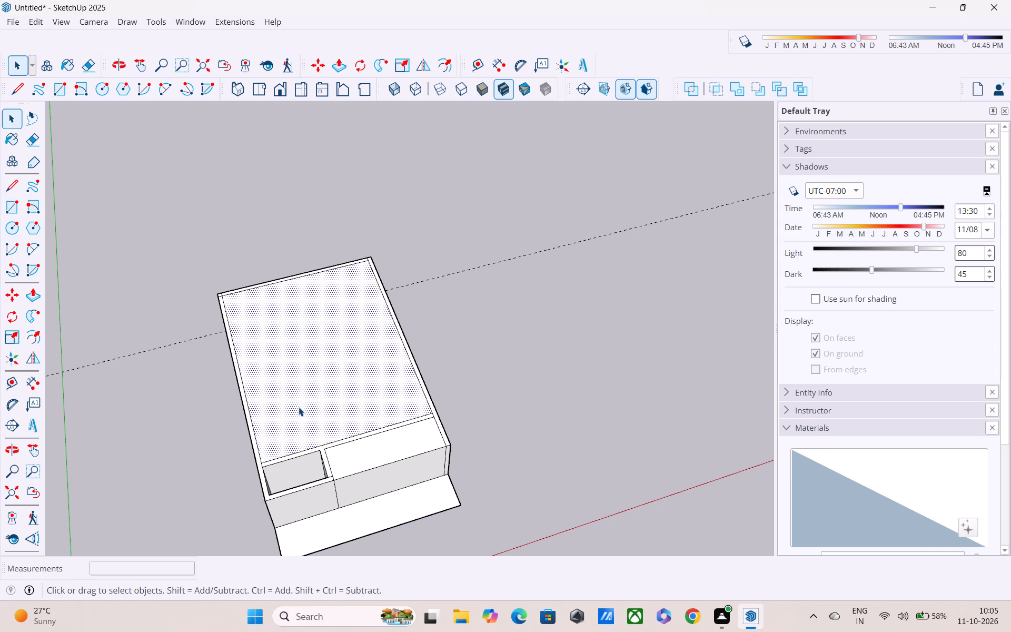
key(p)
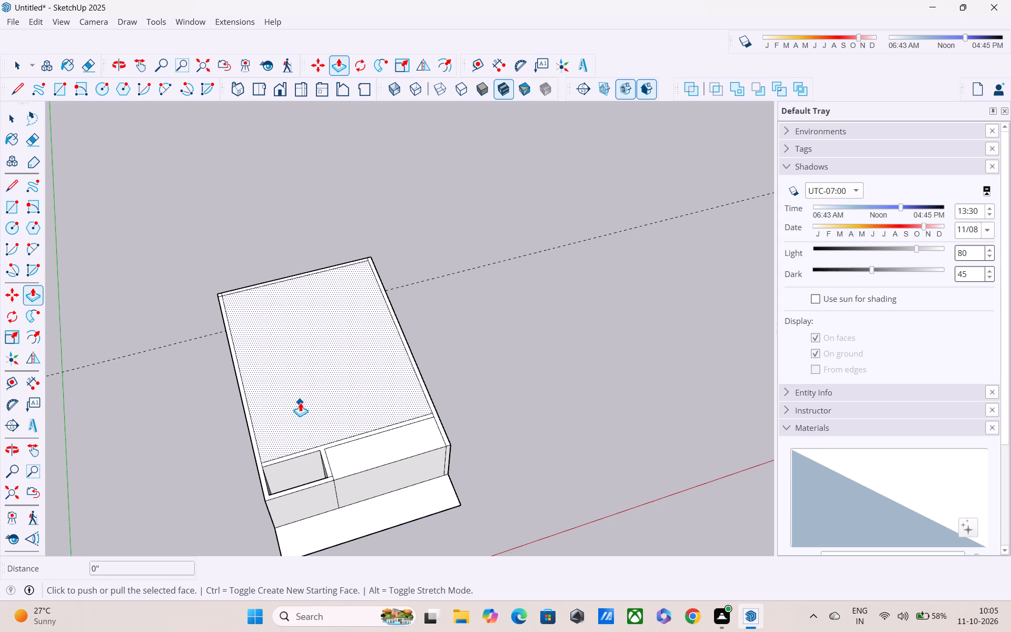
click(300, 402)
middle_drag(295, 381, 295, 298)
middle_drag(301, 391, 301, 387)
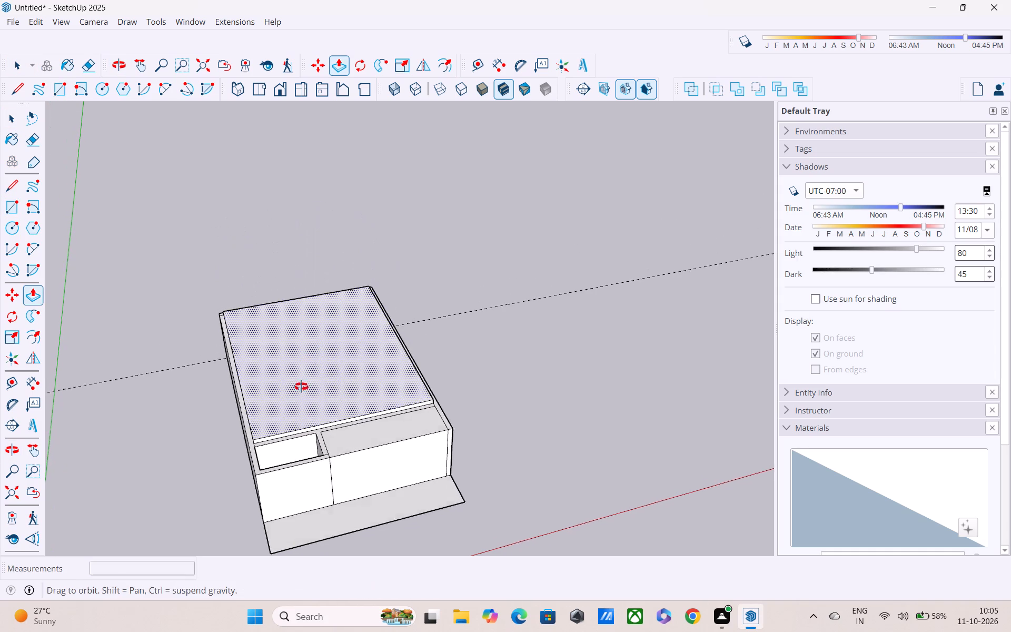
middle_drag(301, 387, 291, 323)
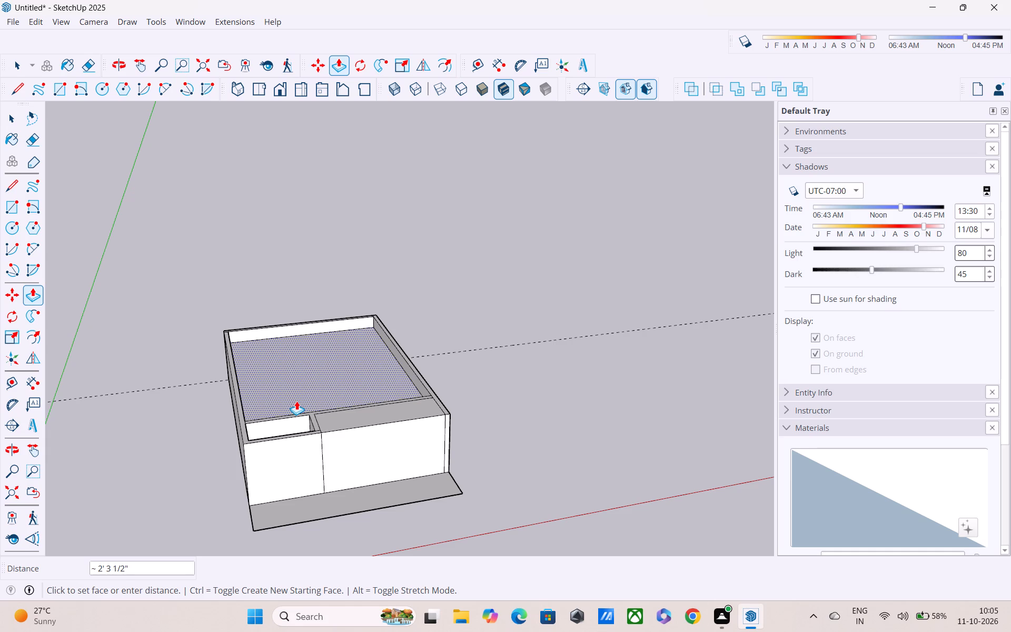
middle_drag(306, 389, 240, 378)
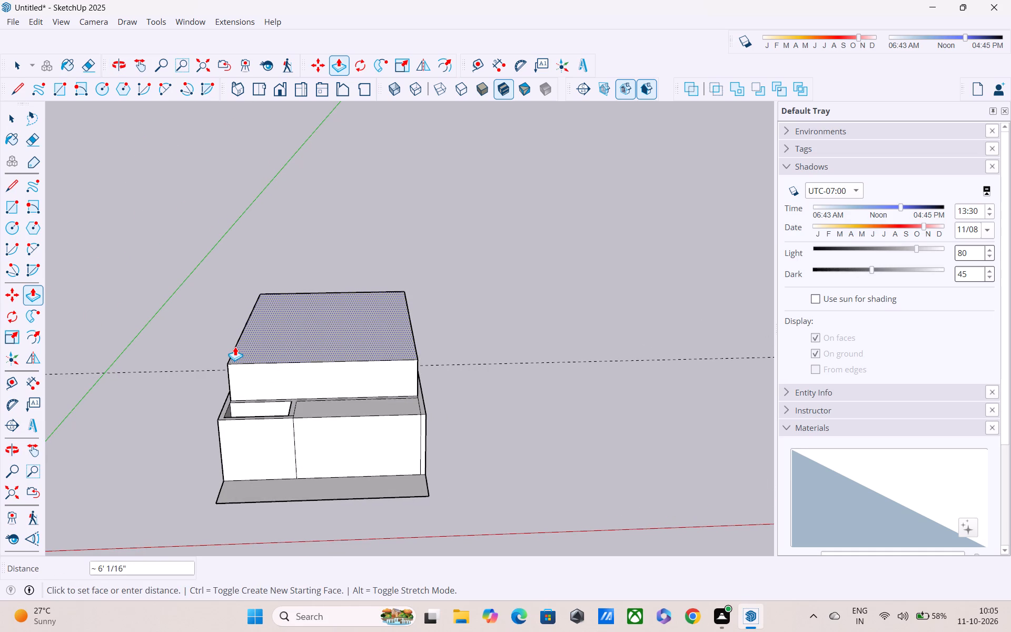
text(6")
key(Return)
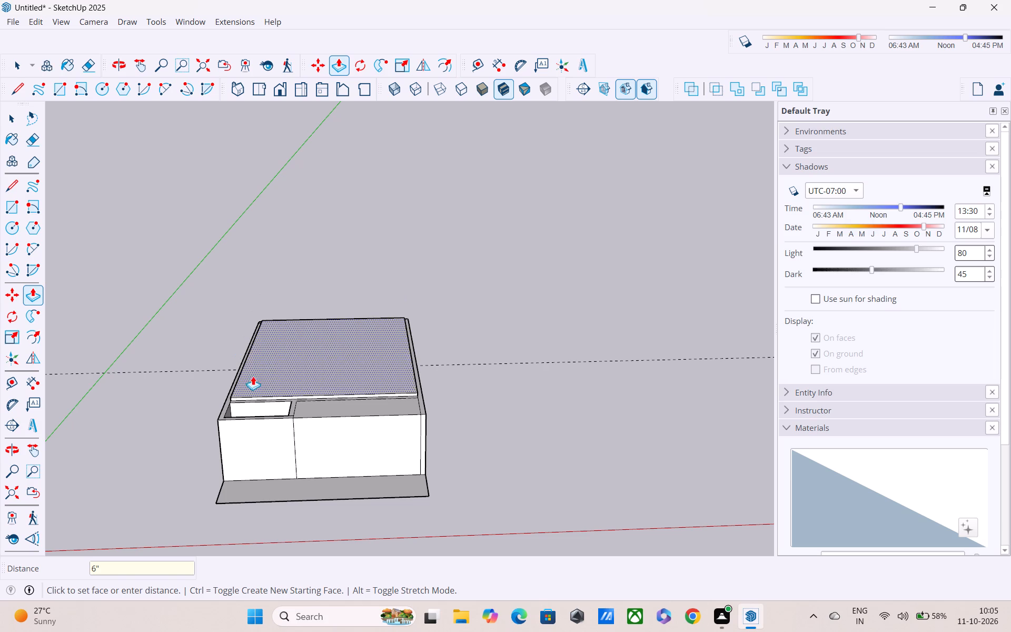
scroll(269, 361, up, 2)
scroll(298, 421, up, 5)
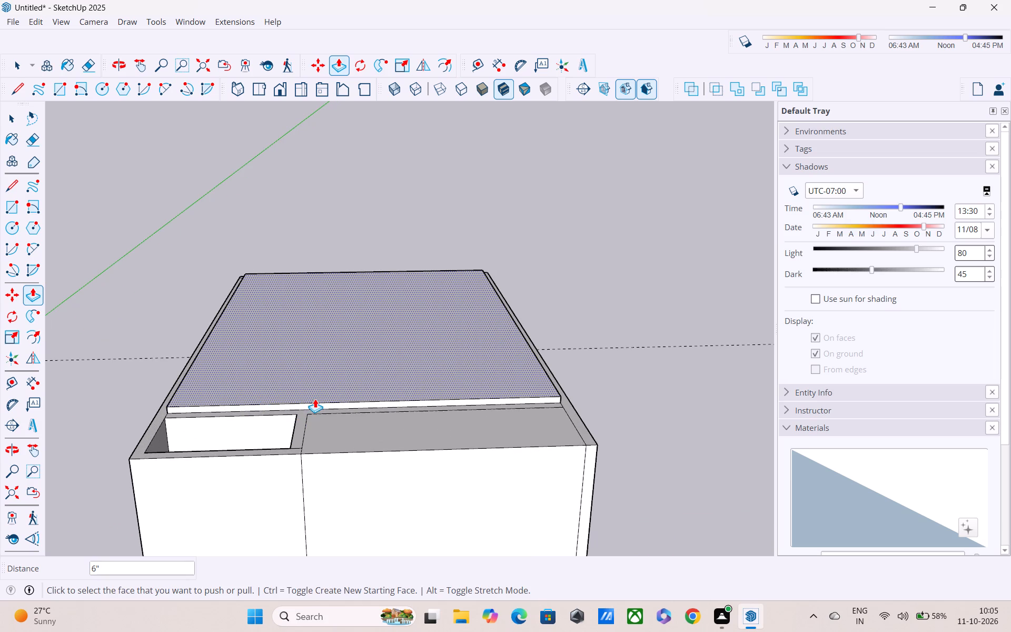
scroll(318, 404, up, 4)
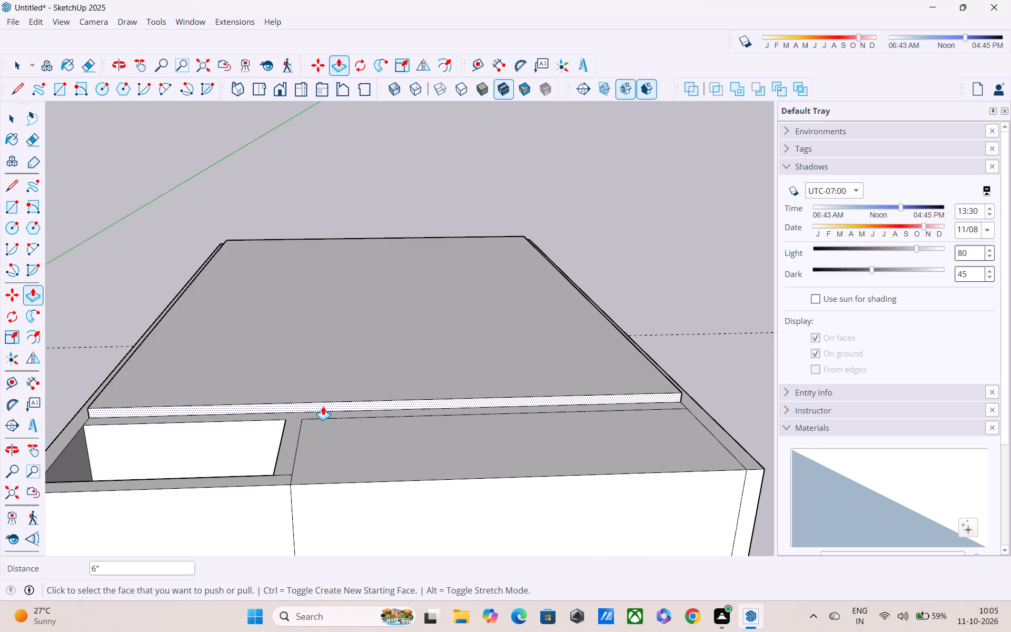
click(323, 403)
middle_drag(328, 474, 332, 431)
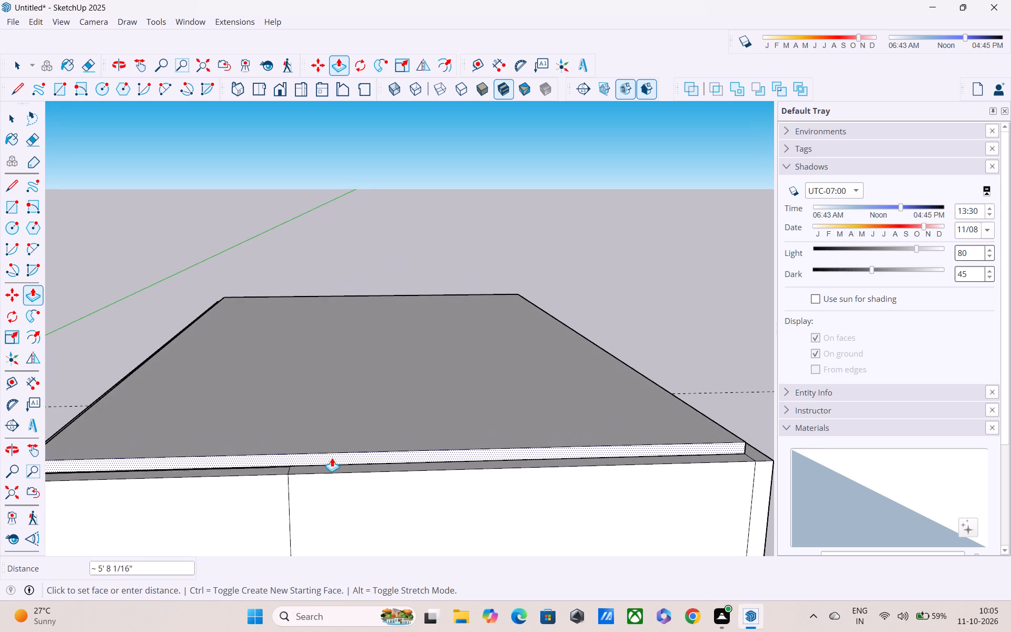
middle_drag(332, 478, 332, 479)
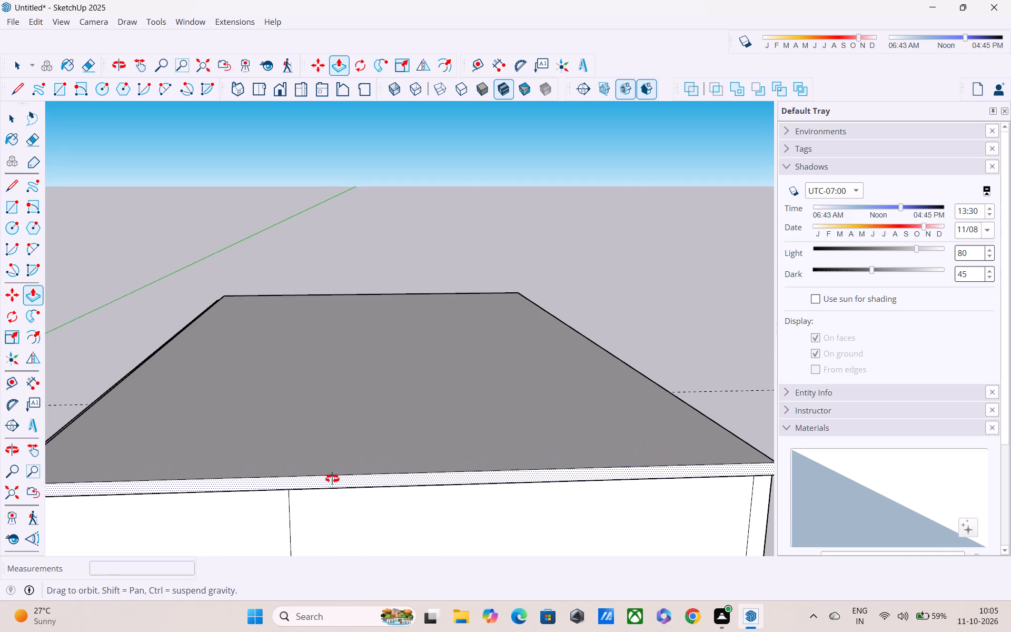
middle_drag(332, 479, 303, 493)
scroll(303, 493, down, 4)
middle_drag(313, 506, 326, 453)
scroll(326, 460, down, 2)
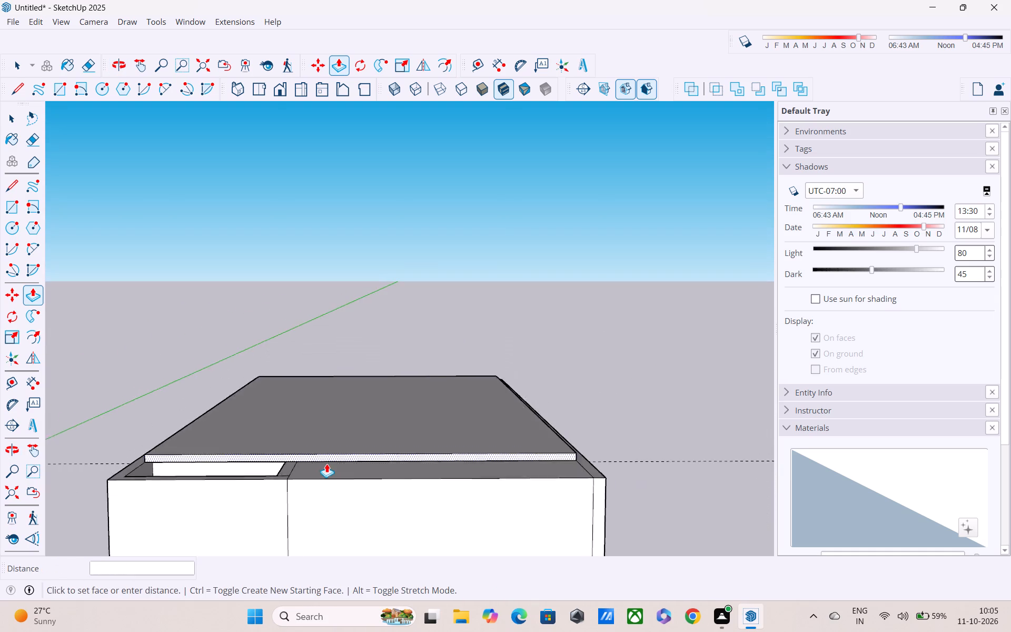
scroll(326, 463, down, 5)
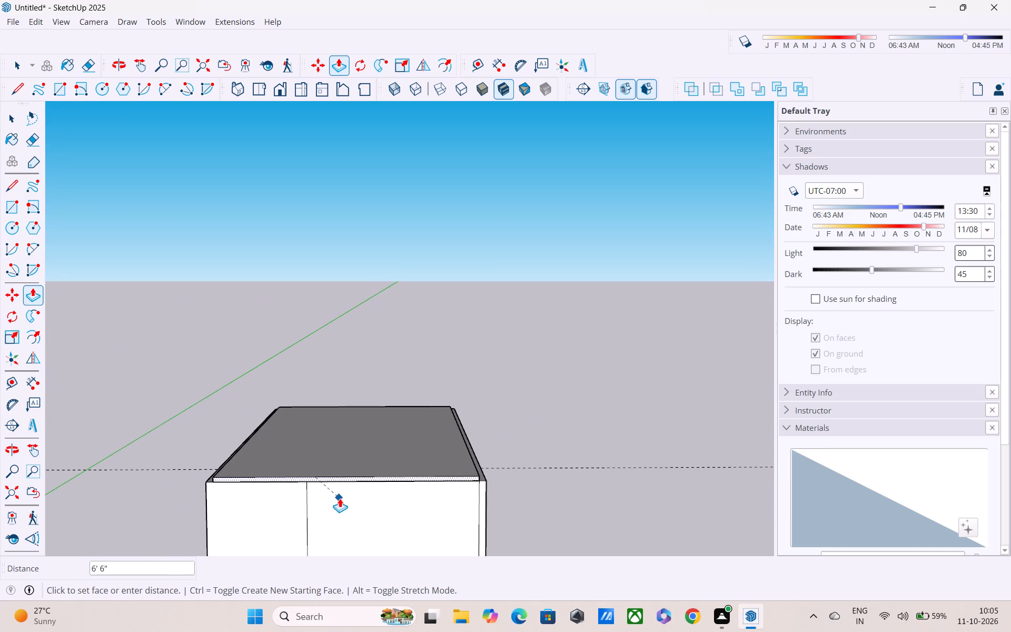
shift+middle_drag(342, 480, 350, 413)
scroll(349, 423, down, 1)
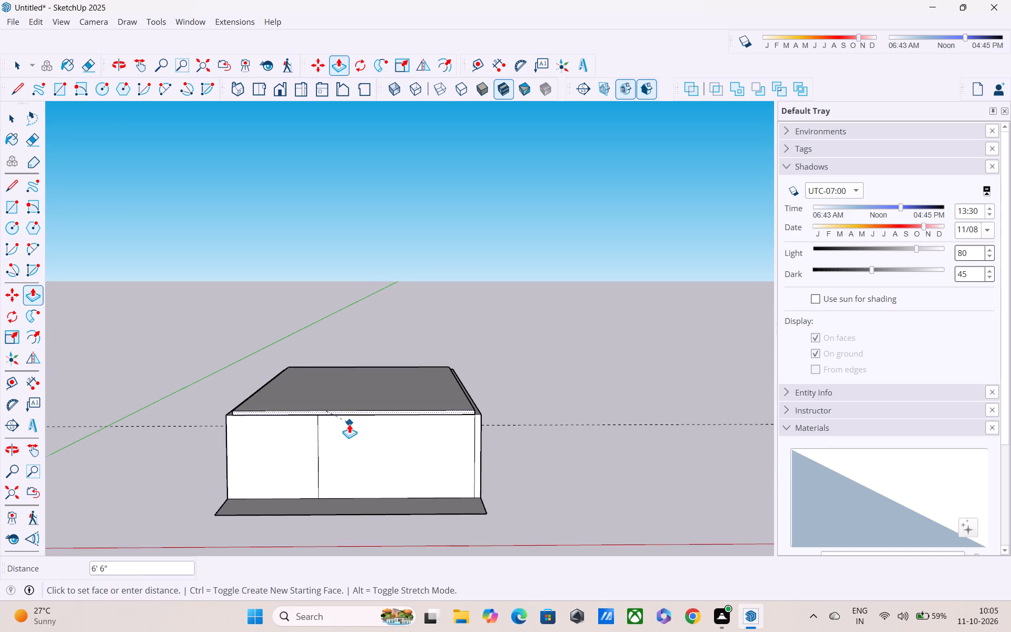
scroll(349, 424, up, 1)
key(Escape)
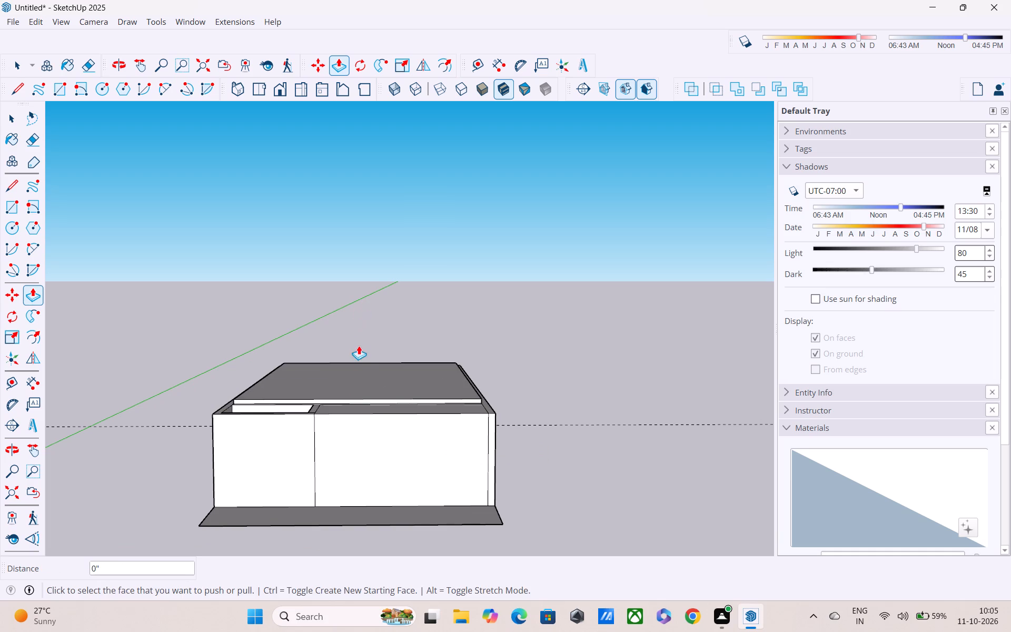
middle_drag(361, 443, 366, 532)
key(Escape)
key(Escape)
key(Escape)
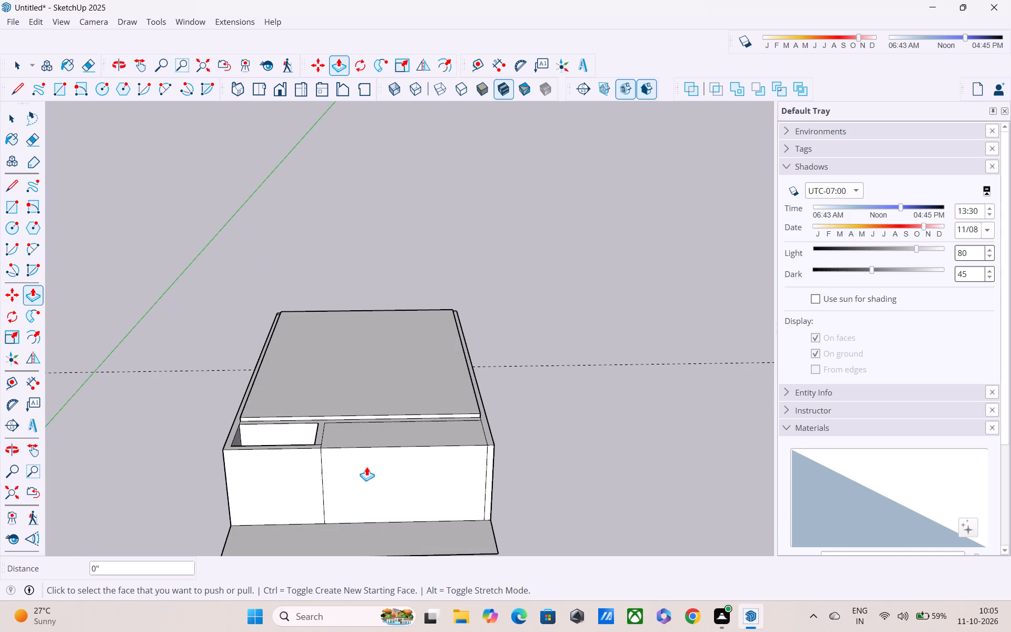
Delete the top face and the front face that close the front recess beside the 10' by 5' space.
key(space)
click(365, 431)
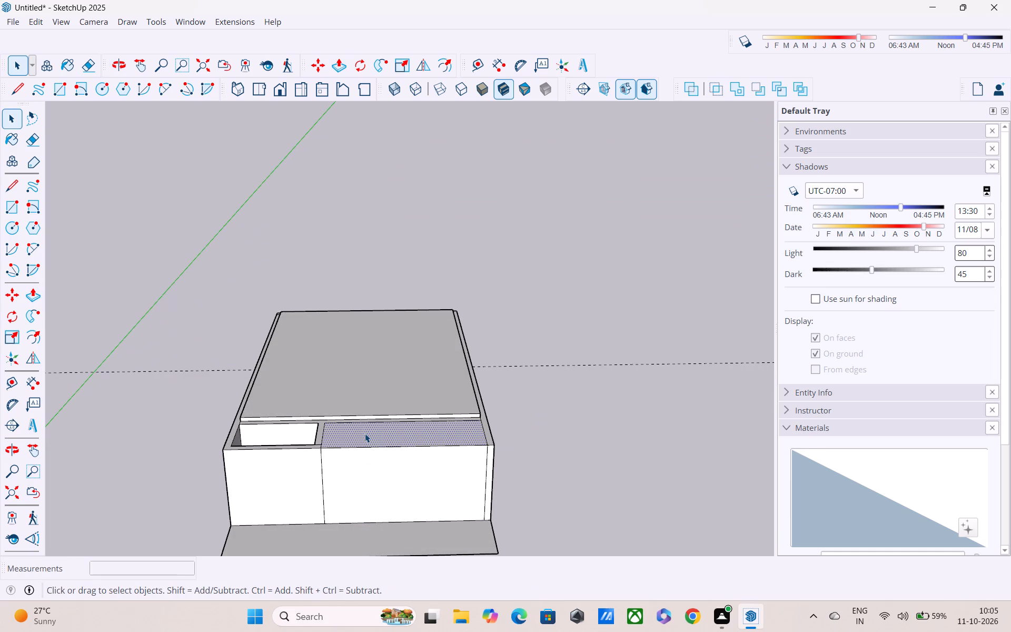
key(Delete)
click(373, 462)
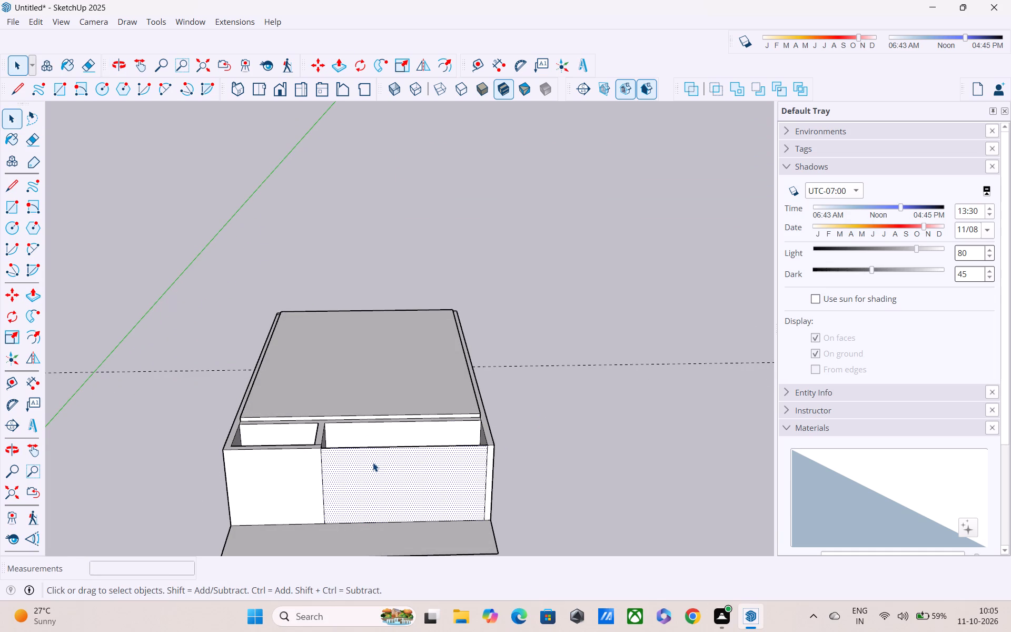
key(Delete)
Delete the leftover edge spanning the front recess at wall-top height.
scroll(375, 456, down, 3)
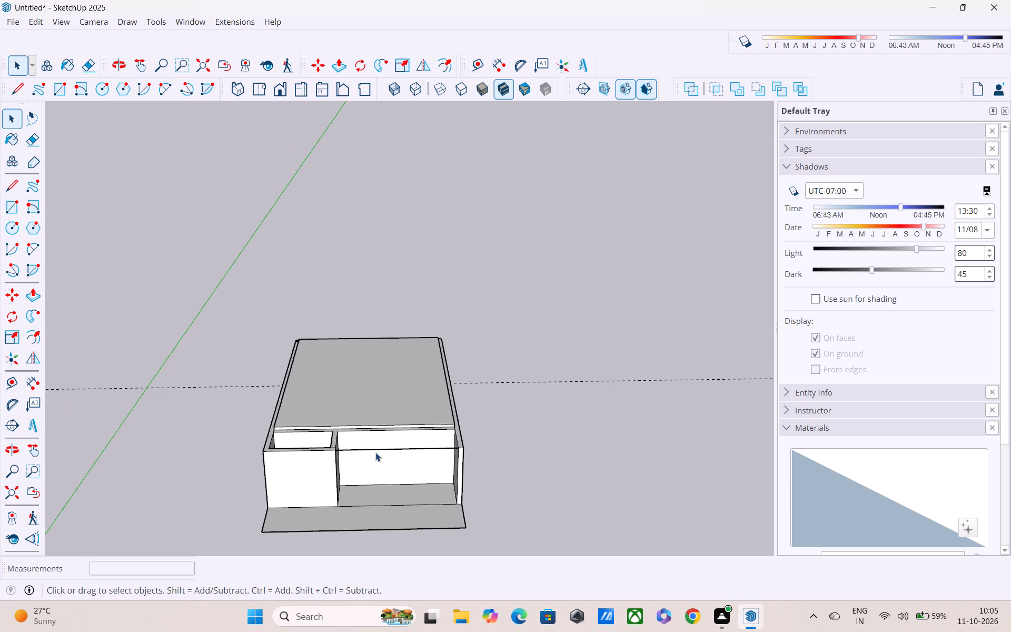
click(375, 448)
middle_drag(375, 448, 369, 373)
middle_drag(372, 408, 303, 470)
scroll(303, 470, up, 3)
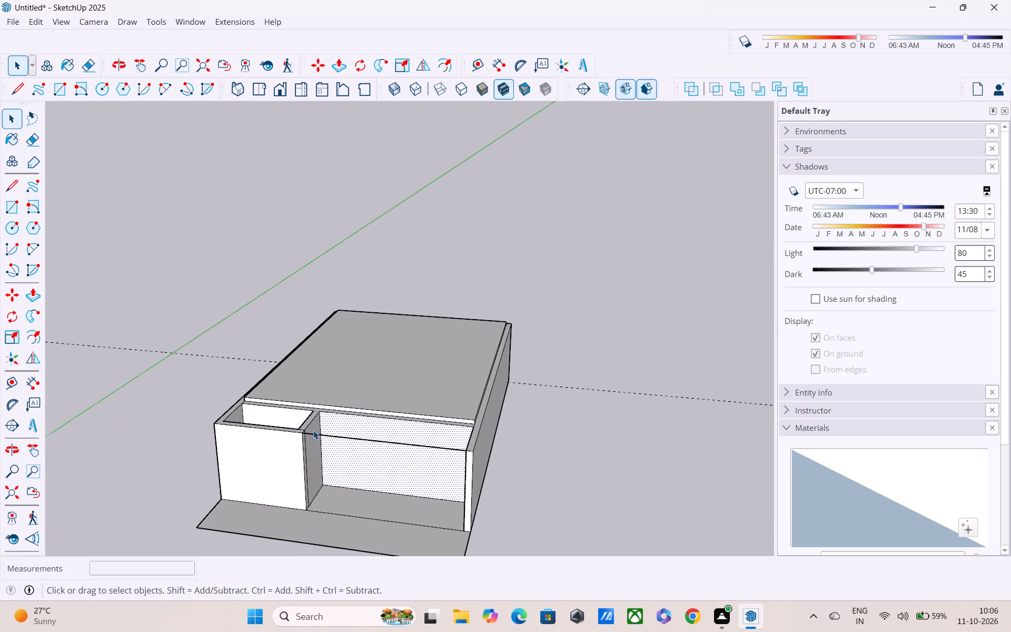
scroll(313, 430, up, 3)
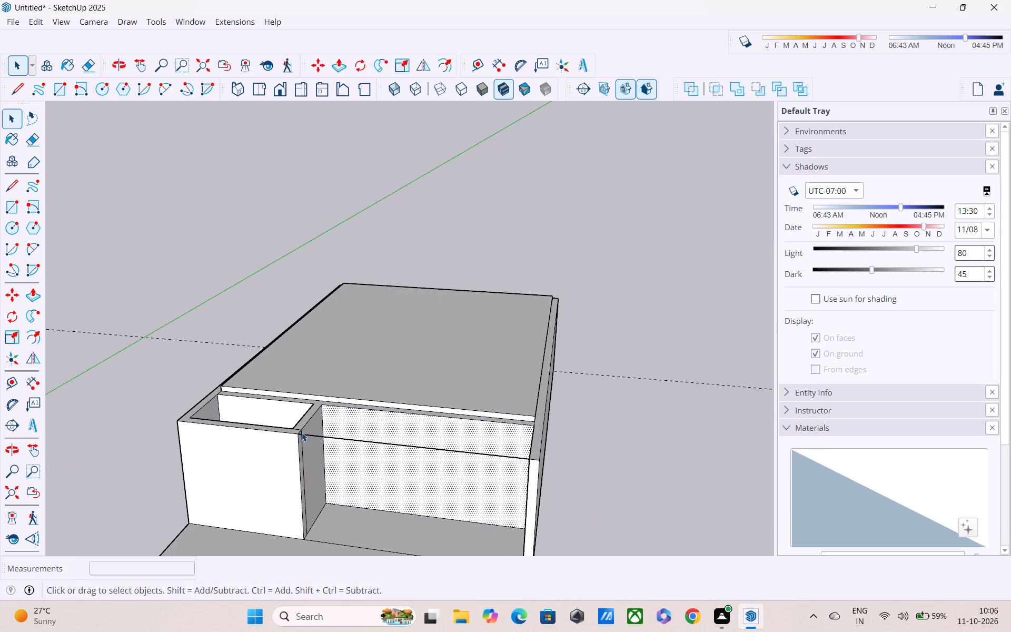
click(306, 434)
key(Delete)
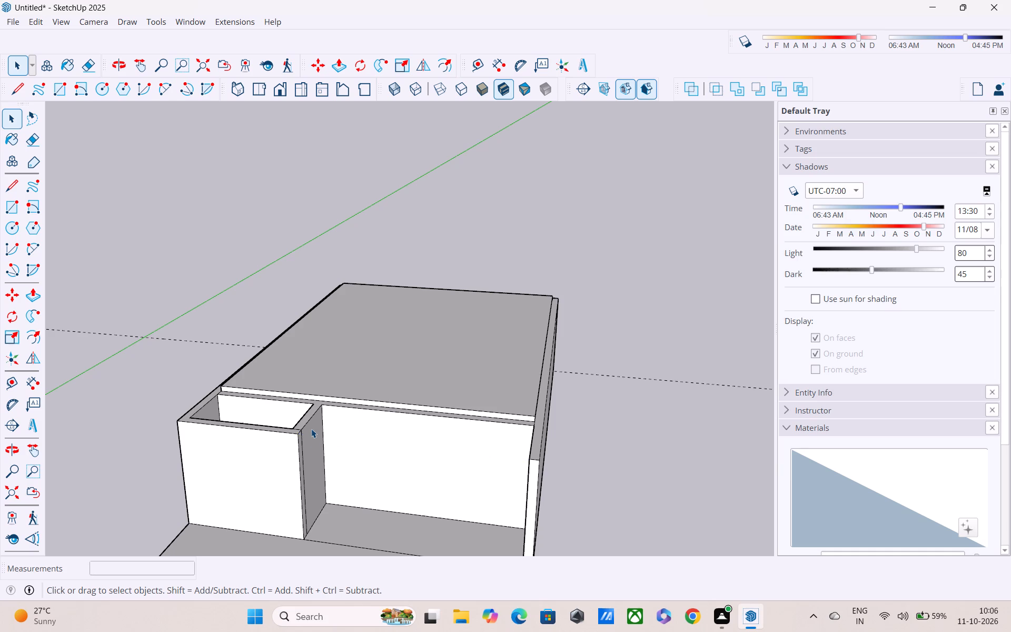
Push/Pull the roof slab's top face up by another 6".
scroll(338, 477, down, 1)
middle_drag(339, 490, 440, 490)
scroll(440, 490, up, 1)
scroll(440, 490, down, 2)
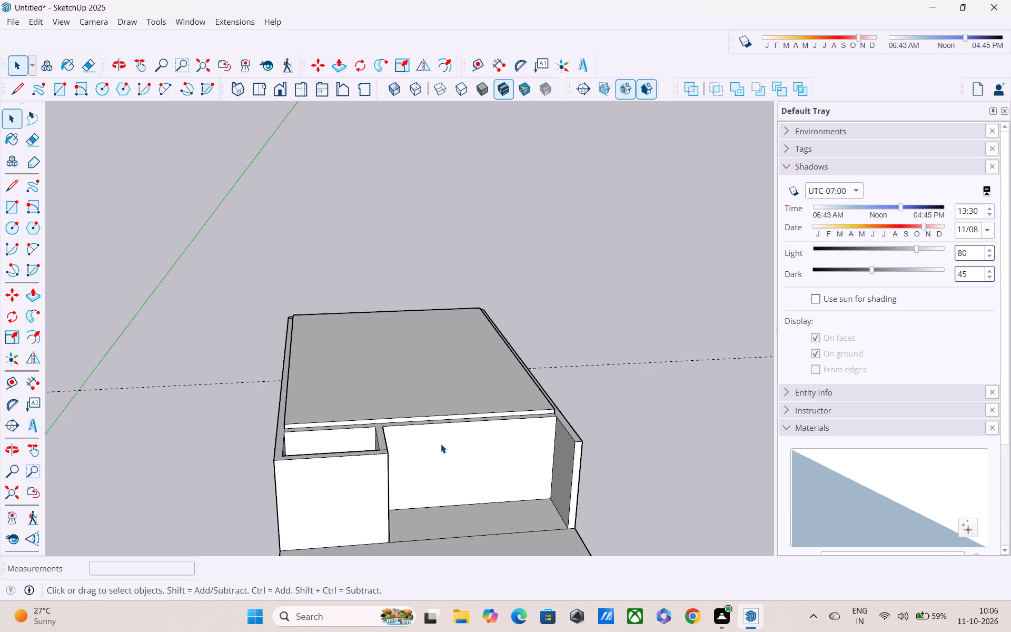
key(Escape)
key(p)
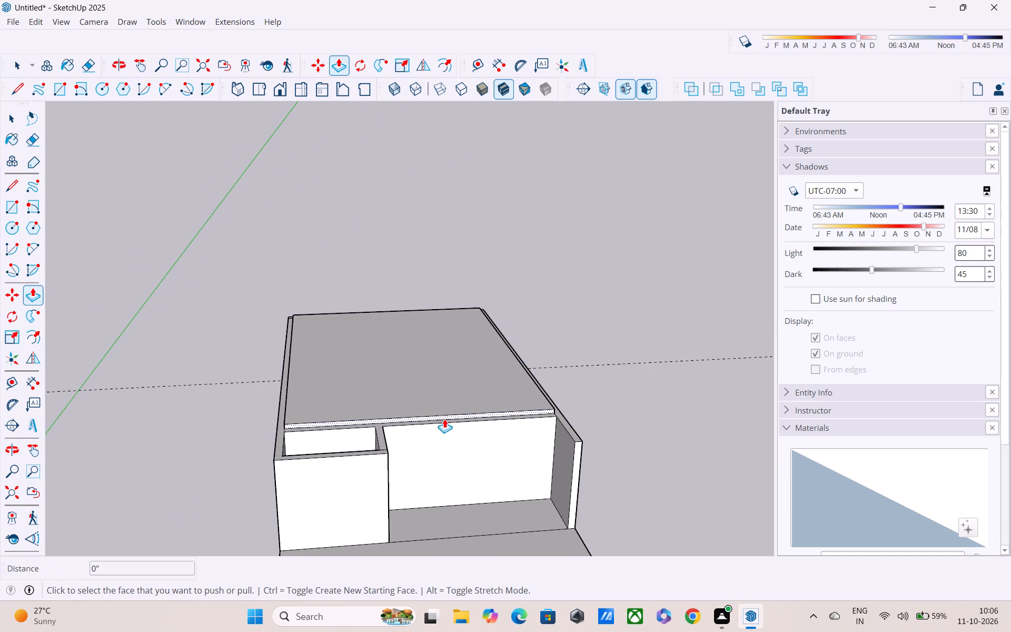
scroll(444, 419, up, 7)
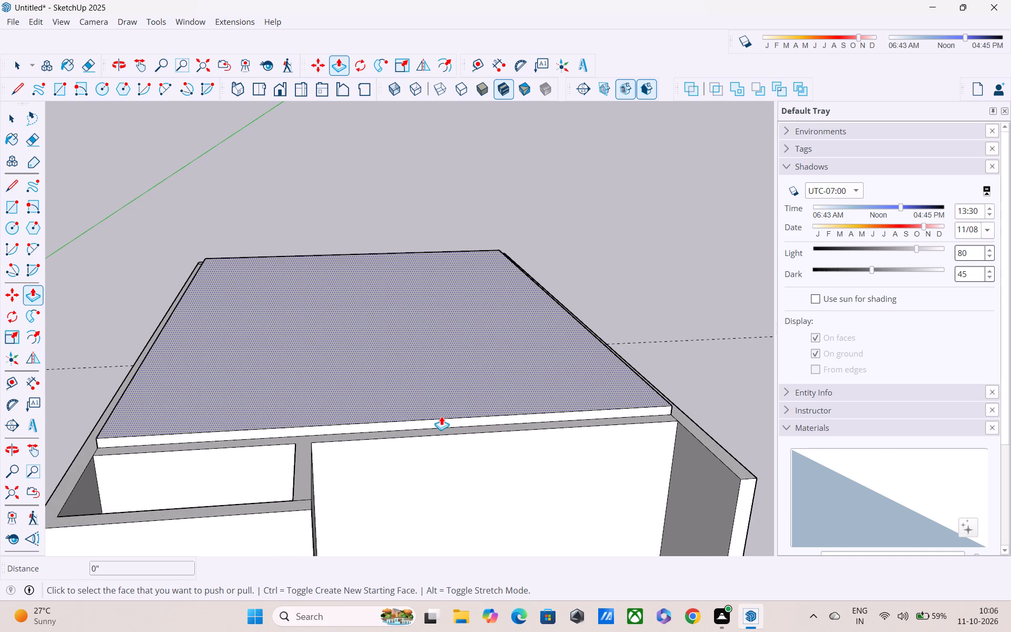
click(441, 418)
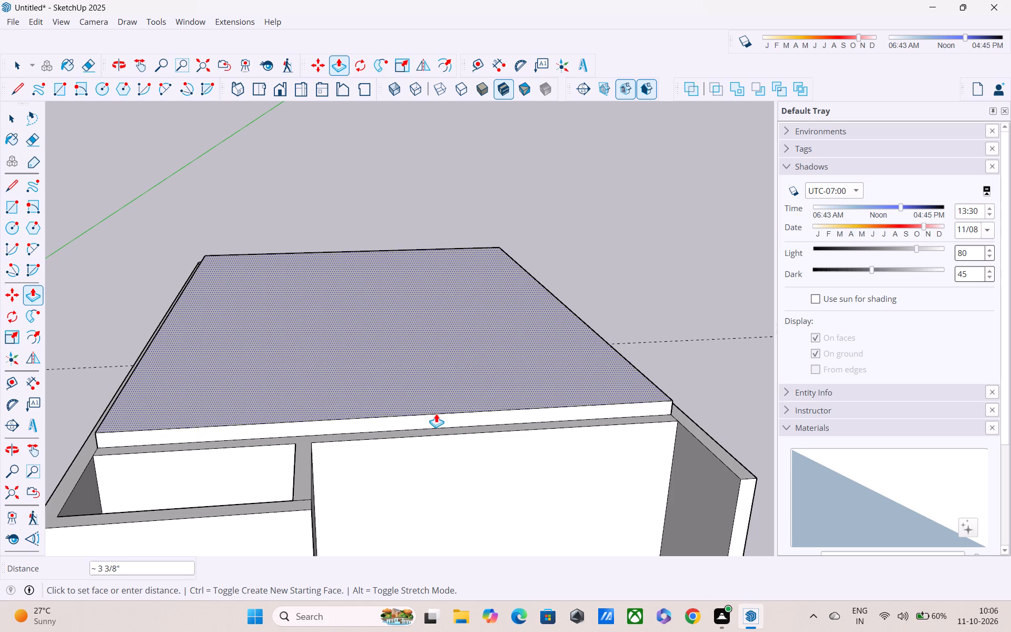
key(6)
key(shift+quotedbl)
key(Return)
key(grave)
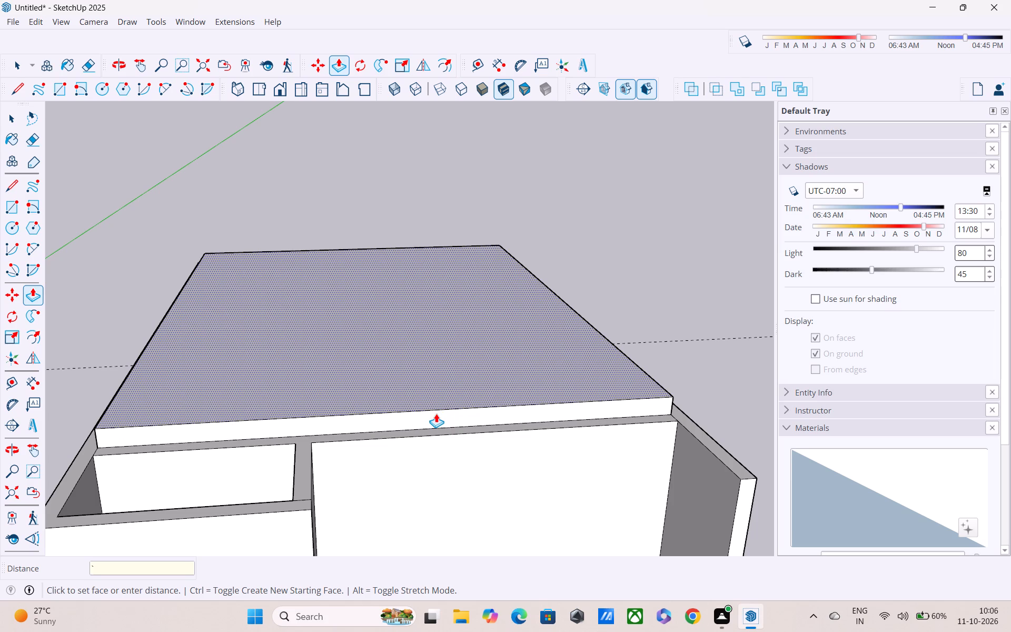
key(Escape)
key(Escape)
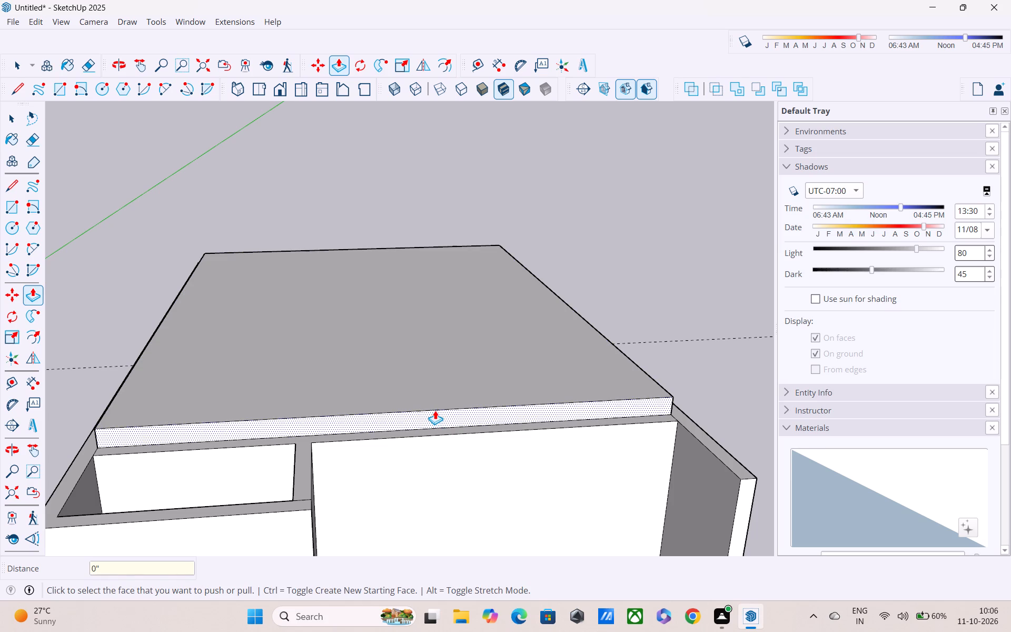
Push/Pull the roof slab's front face out 6' 6" over the 10' by 5' space and the front recess.
click(435, 415)
middle_drag(442, 466, 440, 405)
scroll(439, 415, down, 1)
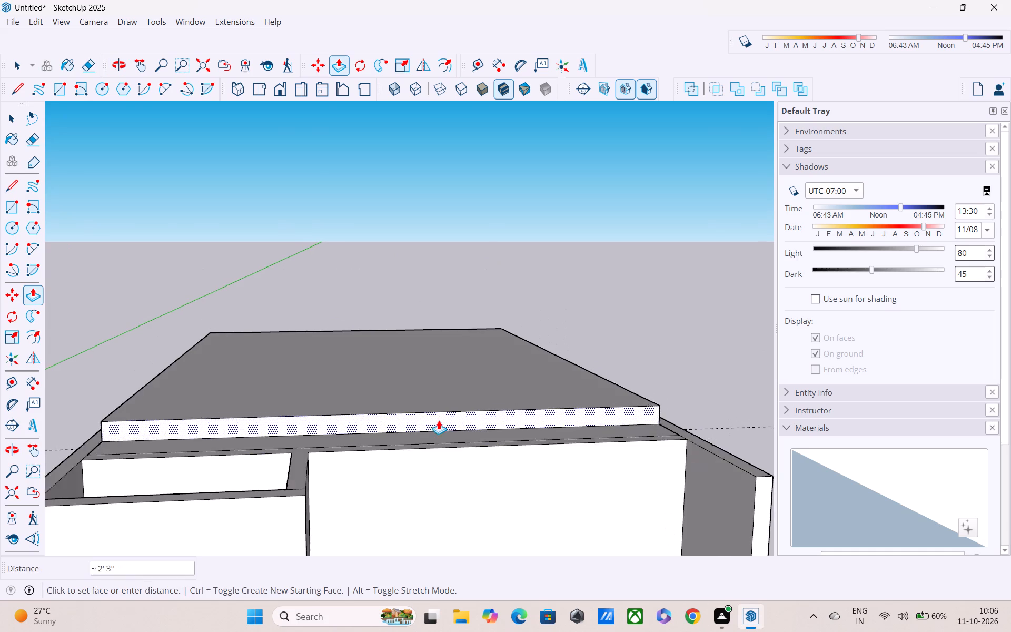
scroll(439, 420, down, 2)
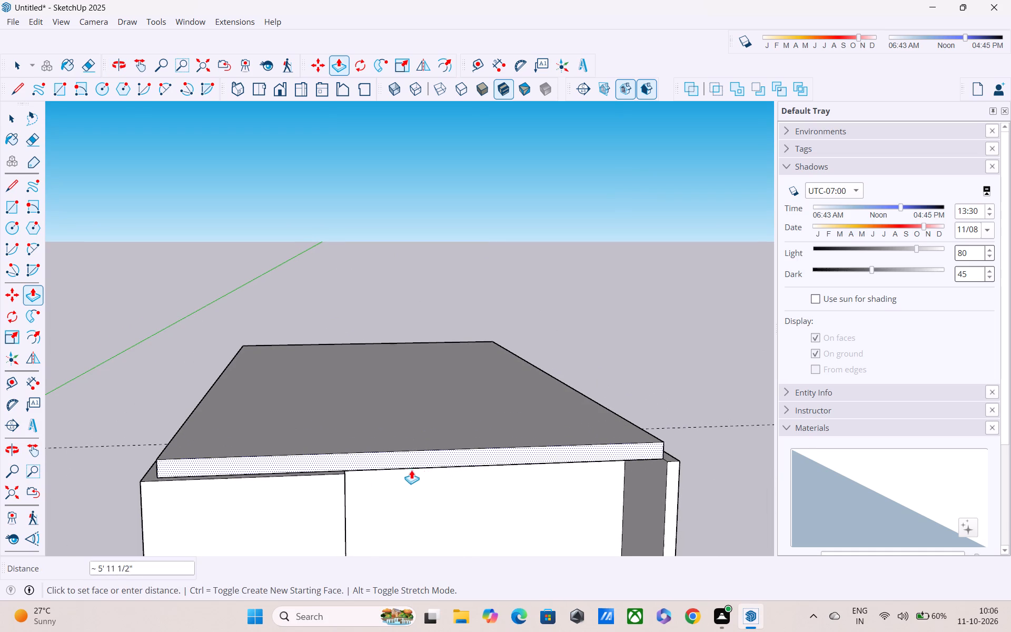
middle_drag(410, 468, 468, 470)
scroll(468, 470, up, 1)
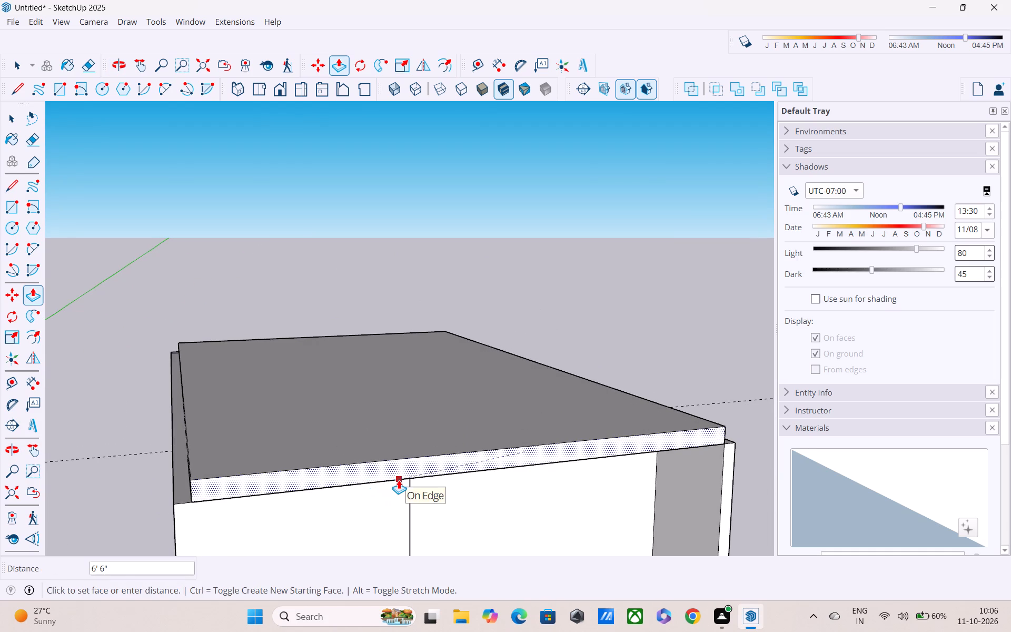
click(399, 480)
key(Escape)
Push/Pull the slab's front face out another 9", flush with the outer face of the front wall.
middle_drag(306, 486, 713, 548)
key(p)
scroll(599, 502, down, 2)
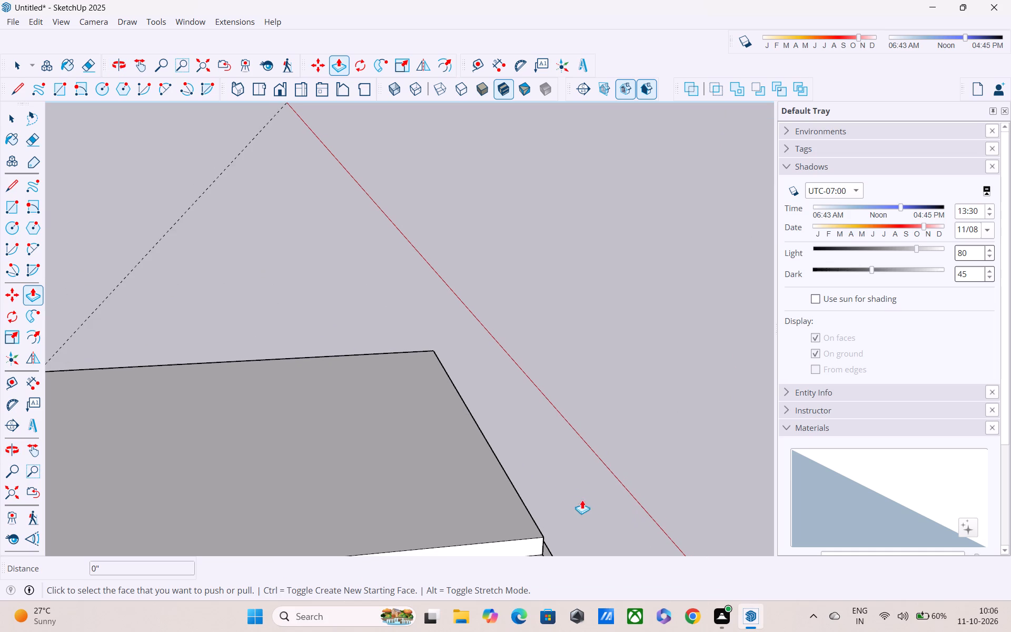
scroll(569, 515, down, 1)
shift+middle_drag(561, 532, 556, 439)
scroll(526, 465, up, 3)
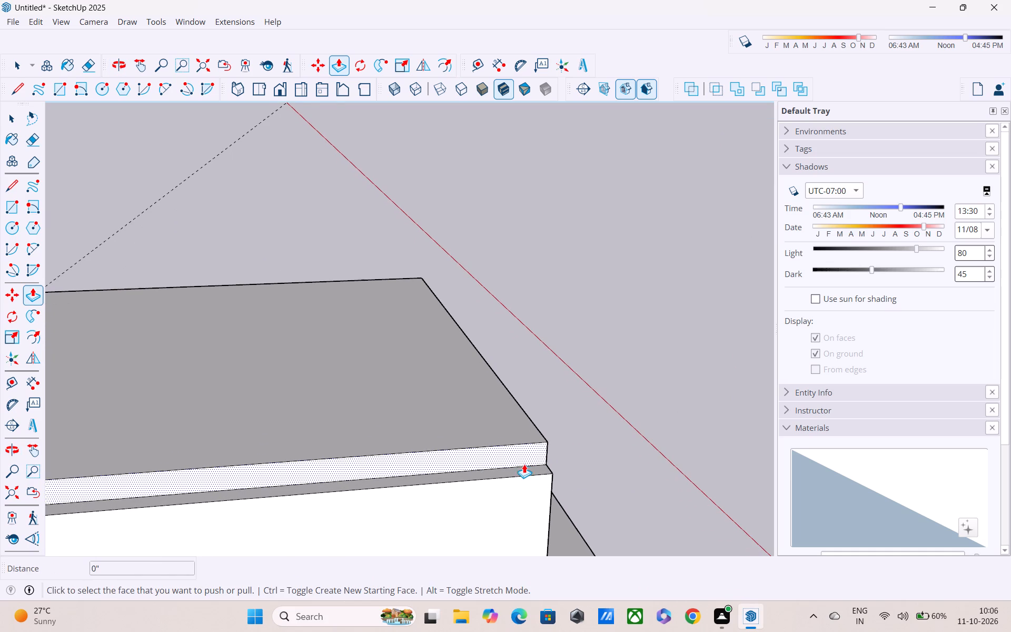
click(518, 450)
click(518, 470)
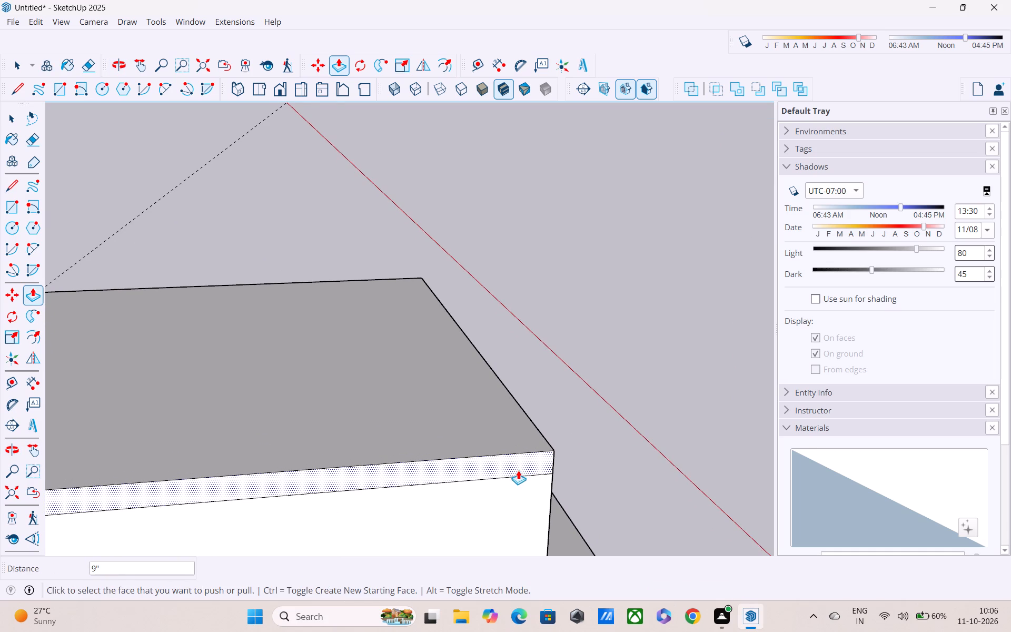
Push/Pull the slab's long side face beside the recess out 9", flush with the outer face of the side wall.
scroll(518, 470, down, 4)
middle_drag(528, 456, 349, 477)
middle_drag(379, 447, 211, 444)
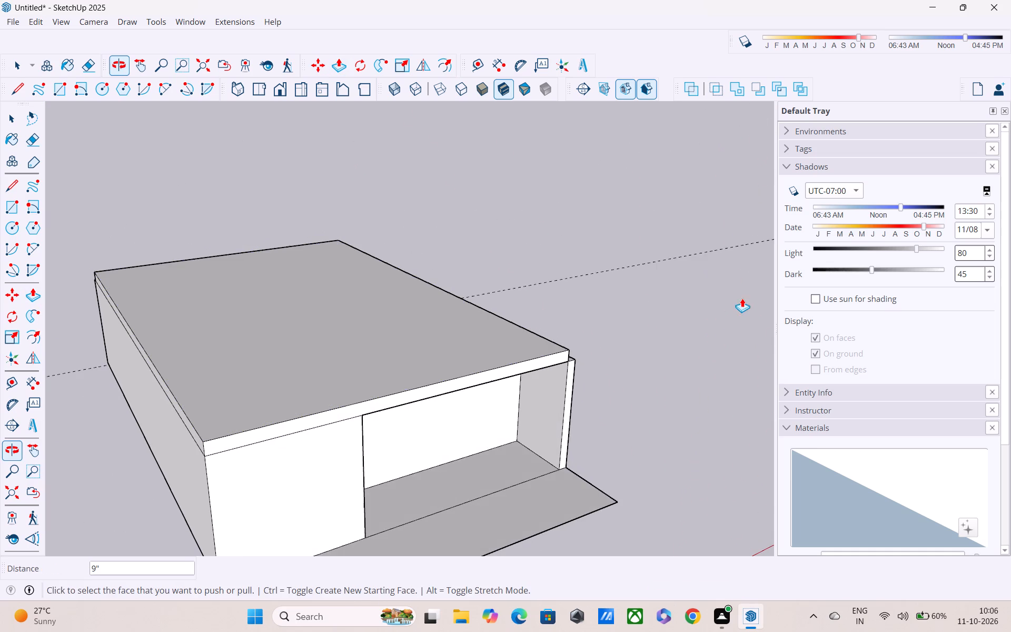
middle_drag(590, 335, 415, 398)
middle_drag(499, 350, 395, 372)
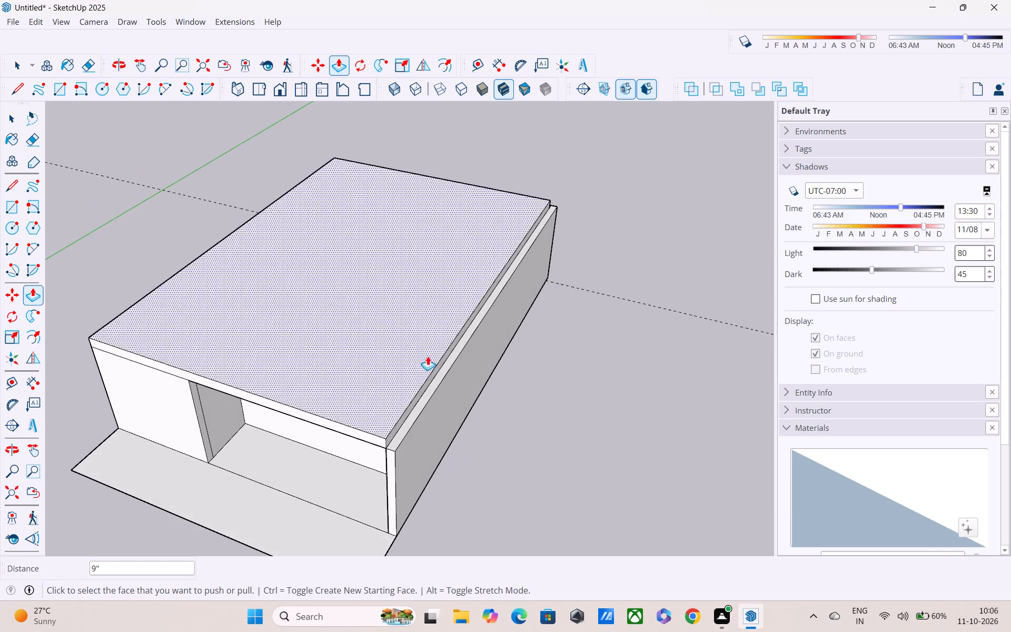
scroll(470, 376, up, 2)
scroll(429, 369, up, 3)
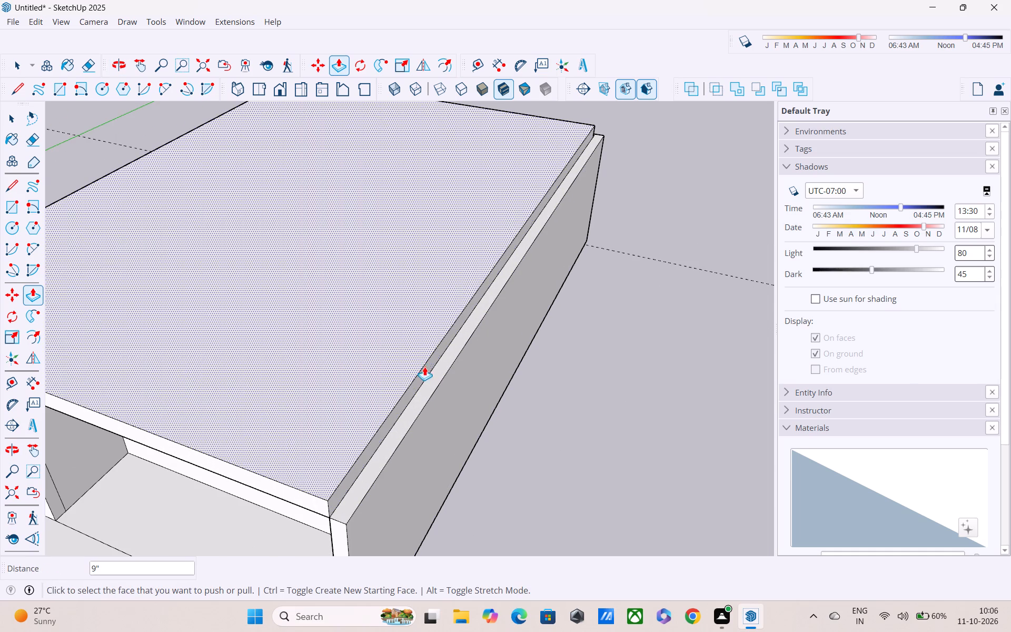
click(427, 371)
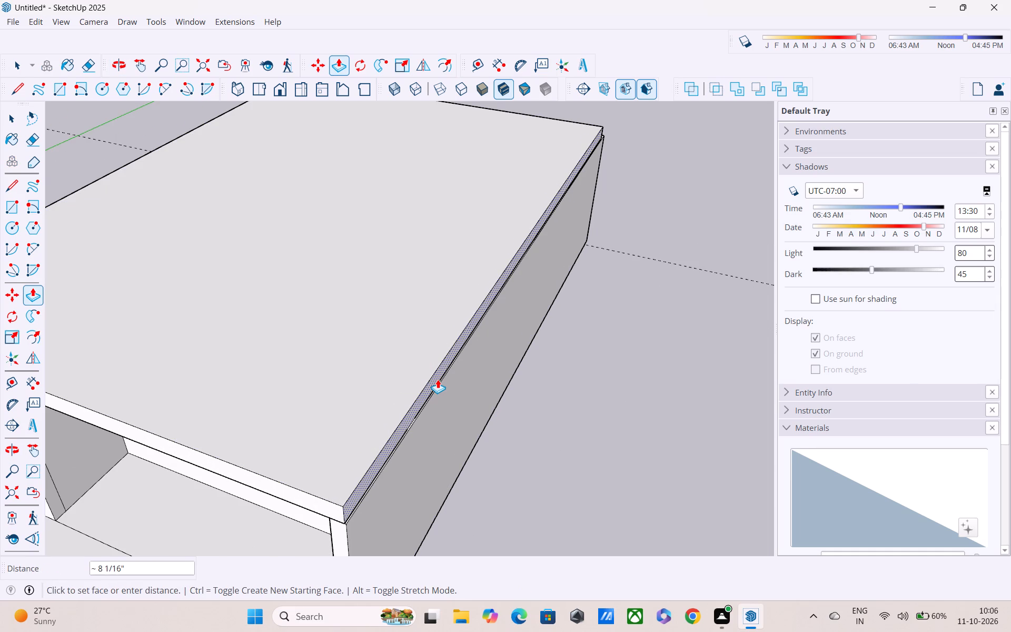
click(443, 386)
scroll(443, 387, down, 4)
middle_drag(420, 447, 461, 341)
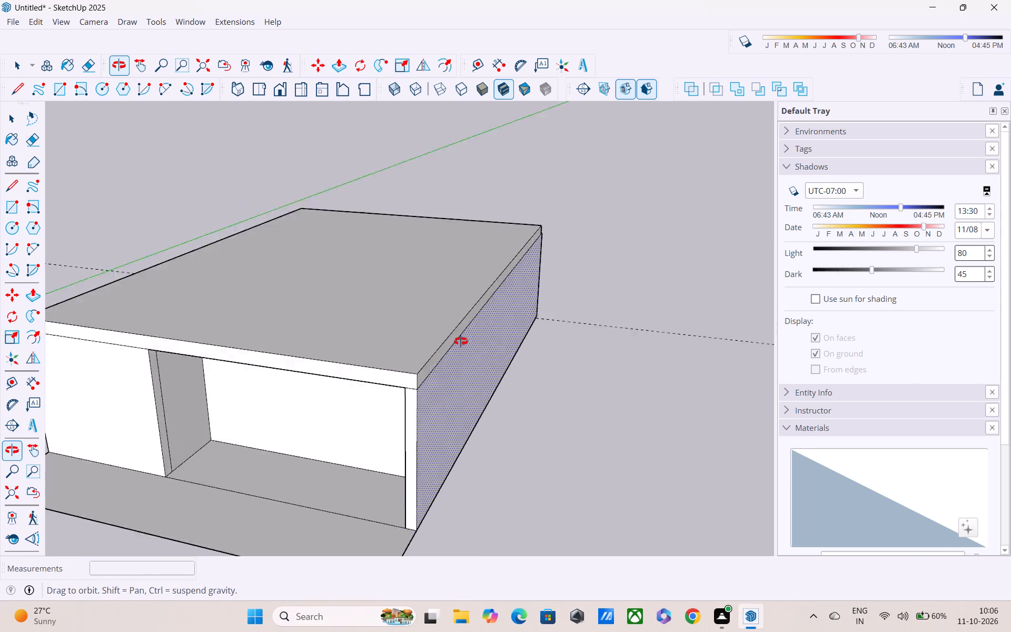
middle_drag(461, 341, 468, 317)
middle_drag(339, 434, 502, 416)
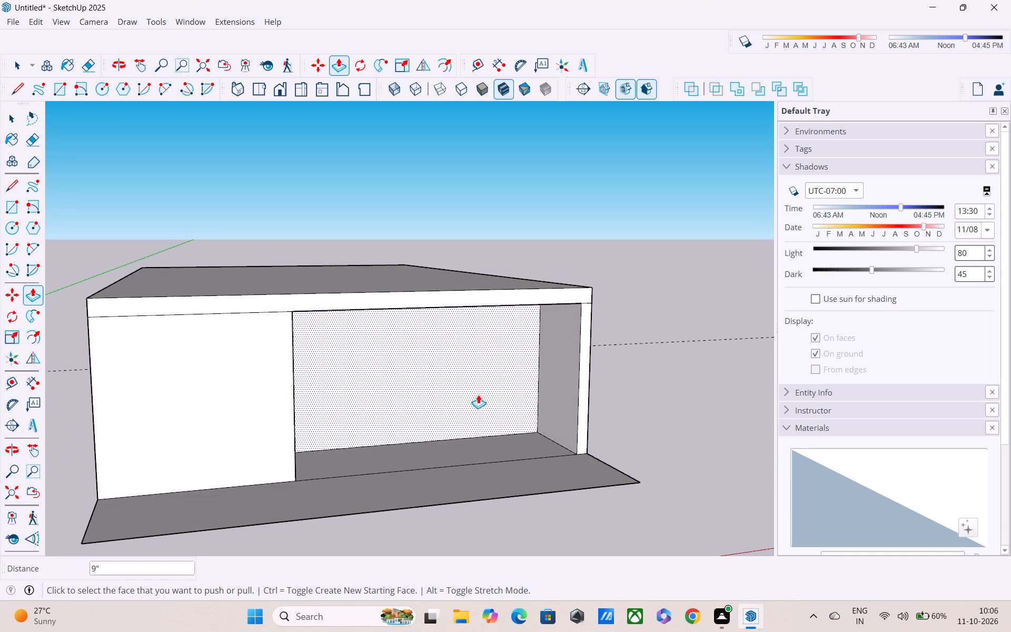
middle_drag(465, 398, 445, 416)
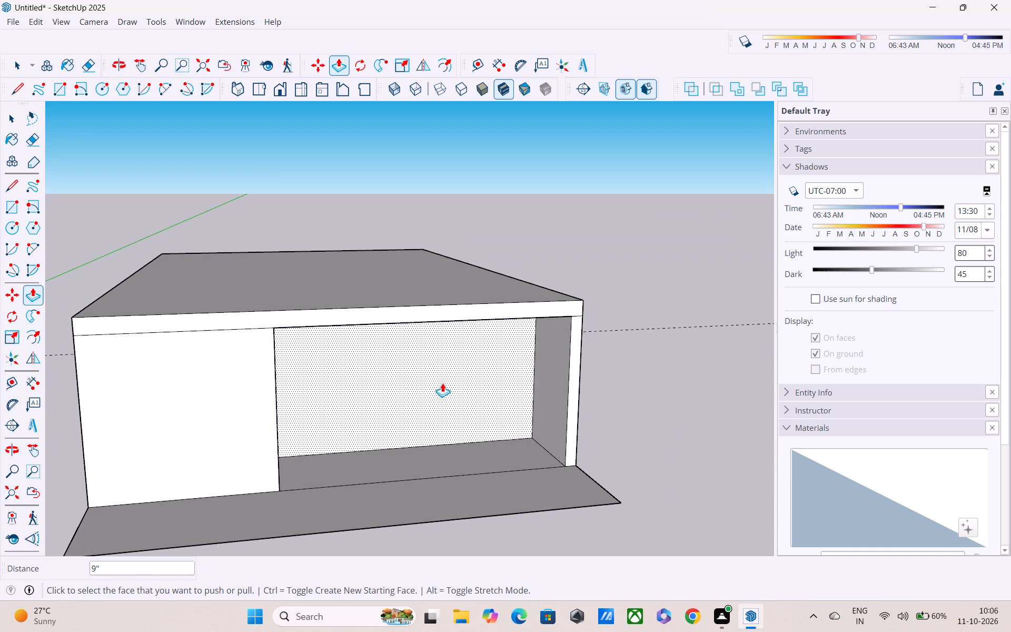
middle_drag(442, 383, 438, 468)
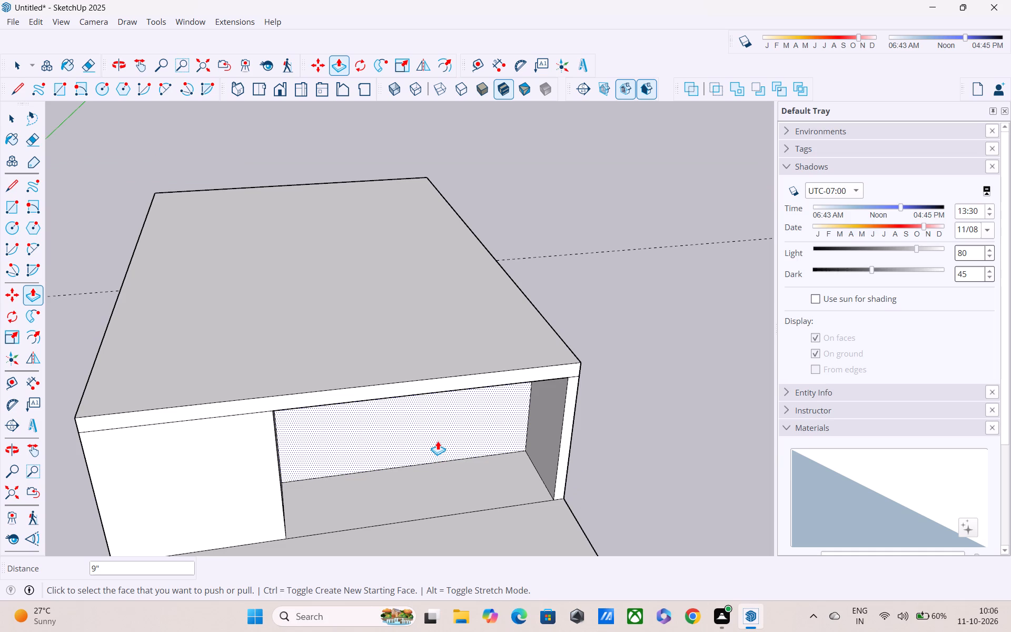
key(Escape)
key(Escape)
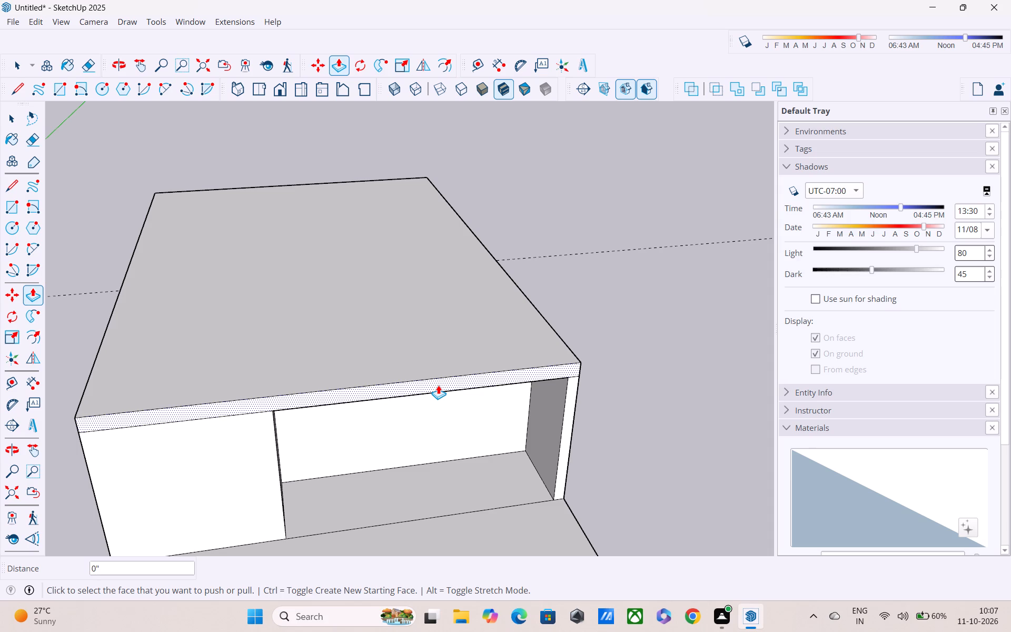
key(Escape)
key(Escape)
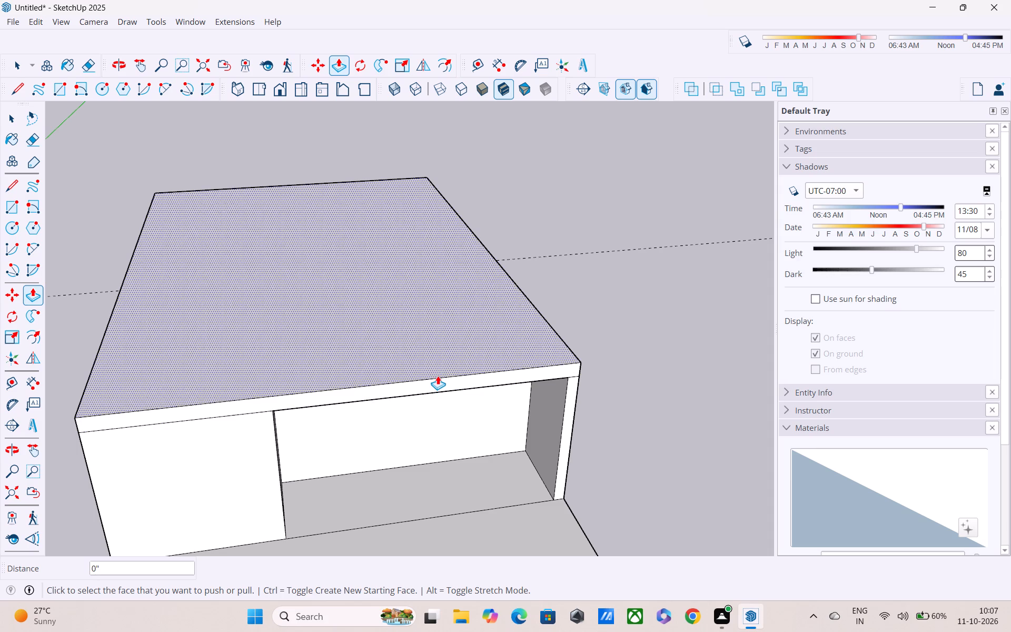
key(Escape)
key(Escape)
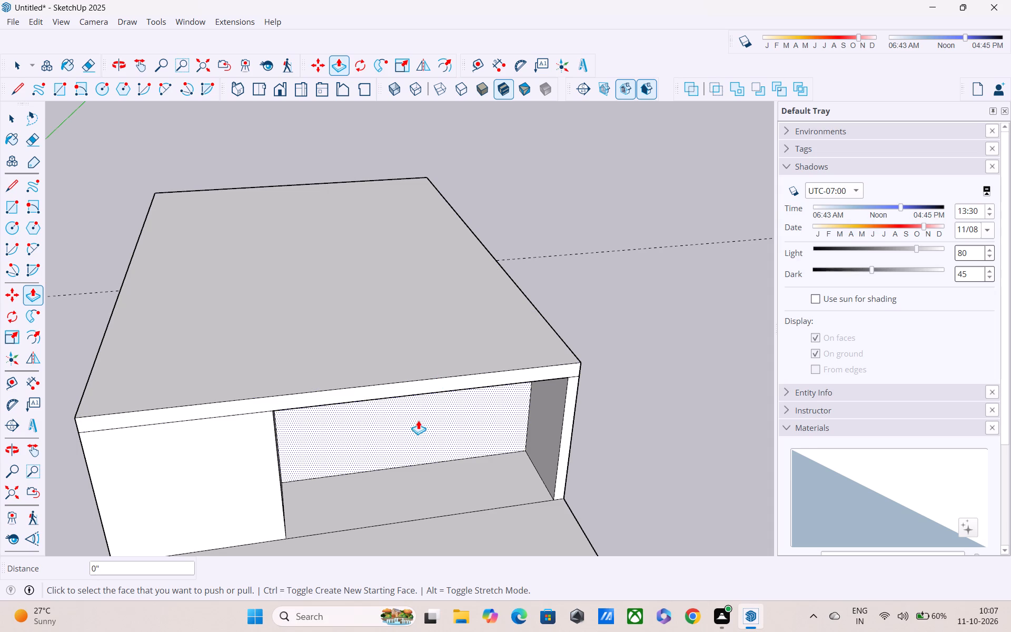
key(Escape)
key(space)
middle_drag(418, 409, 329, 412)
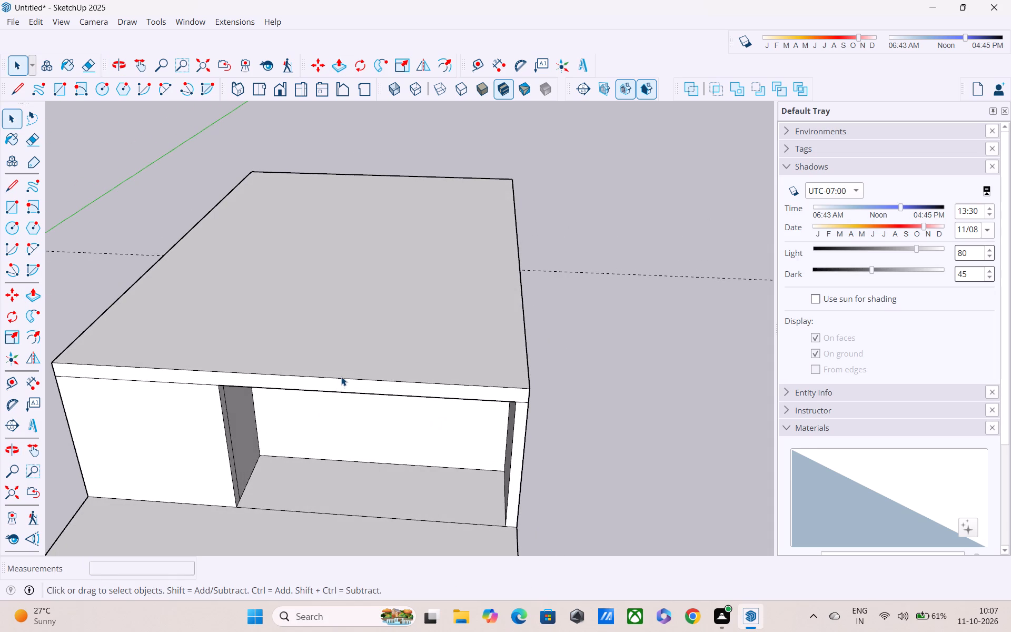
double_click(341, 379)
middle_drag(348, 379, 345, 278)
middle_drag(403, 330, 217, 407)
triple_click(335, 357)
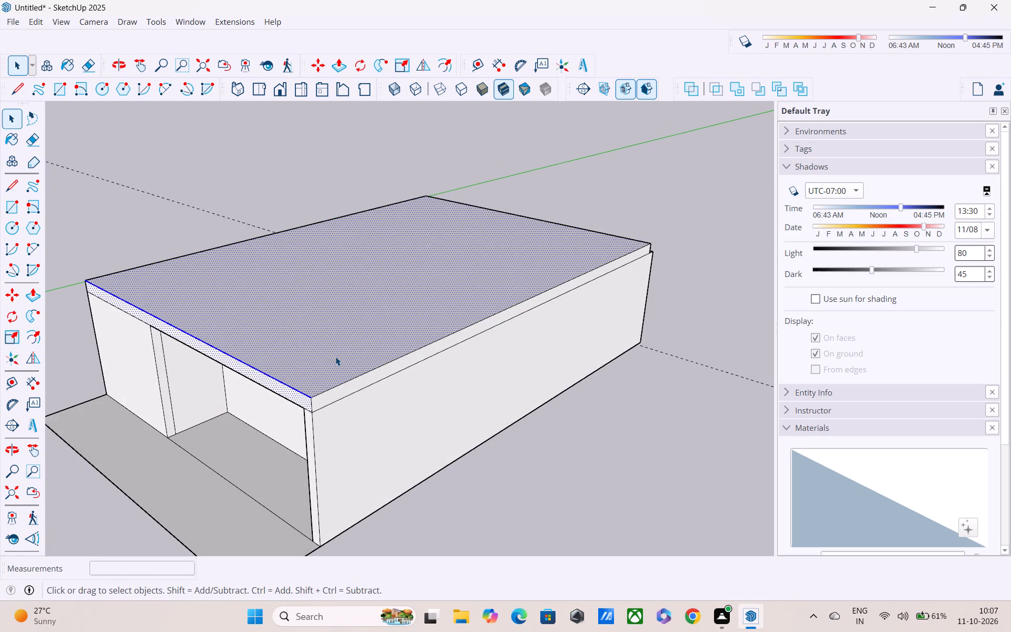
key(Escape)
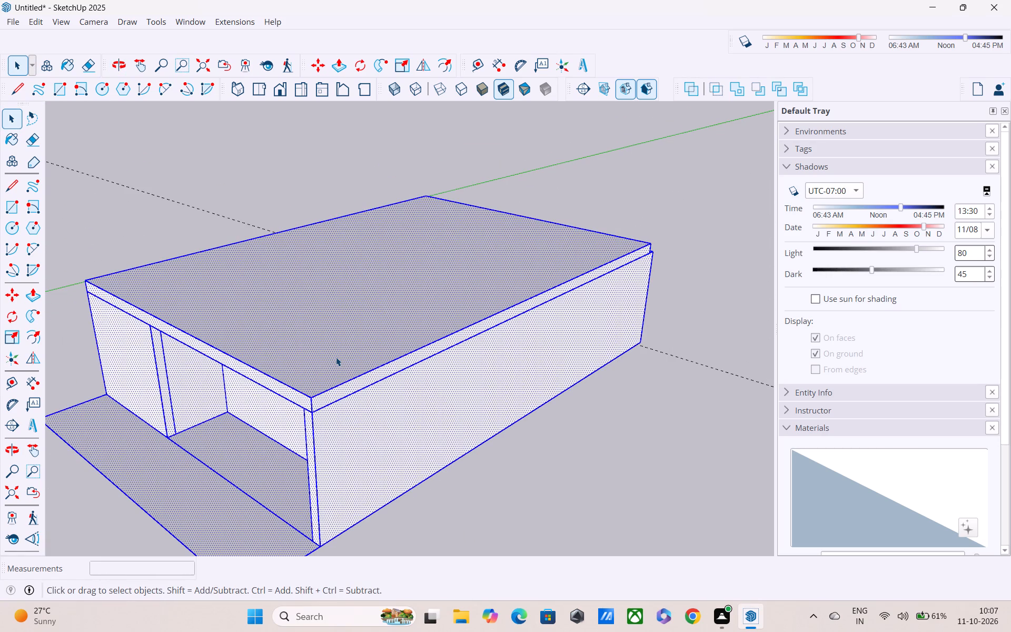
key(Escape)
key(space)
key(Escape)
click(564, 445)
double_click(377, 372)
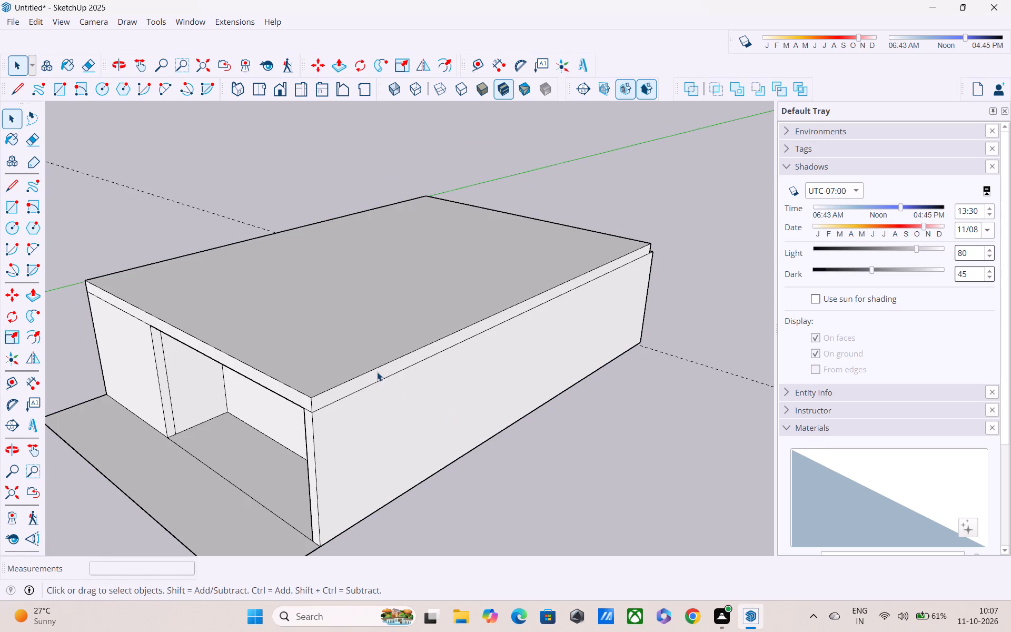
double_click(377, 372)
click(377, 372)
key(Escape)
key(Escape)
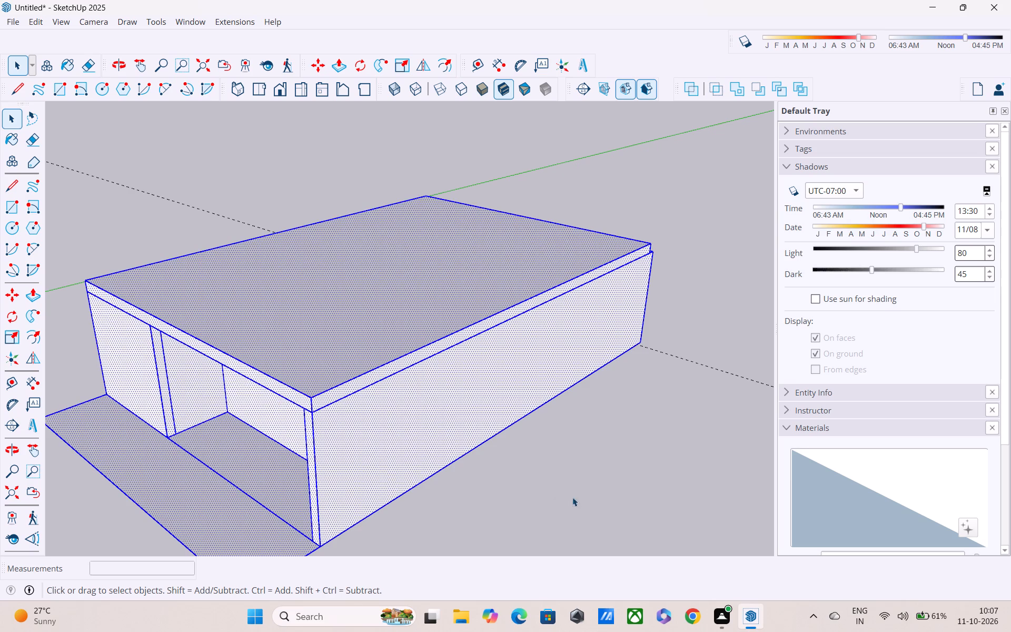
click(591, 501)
Erase the short edge separating the slab's front face from the front end of the side wall beside the recess.
middle_drag(334, 427, 395, 456)
scroll(370, 432, up, 5)
middle_drag(359, 445, 398, 401)
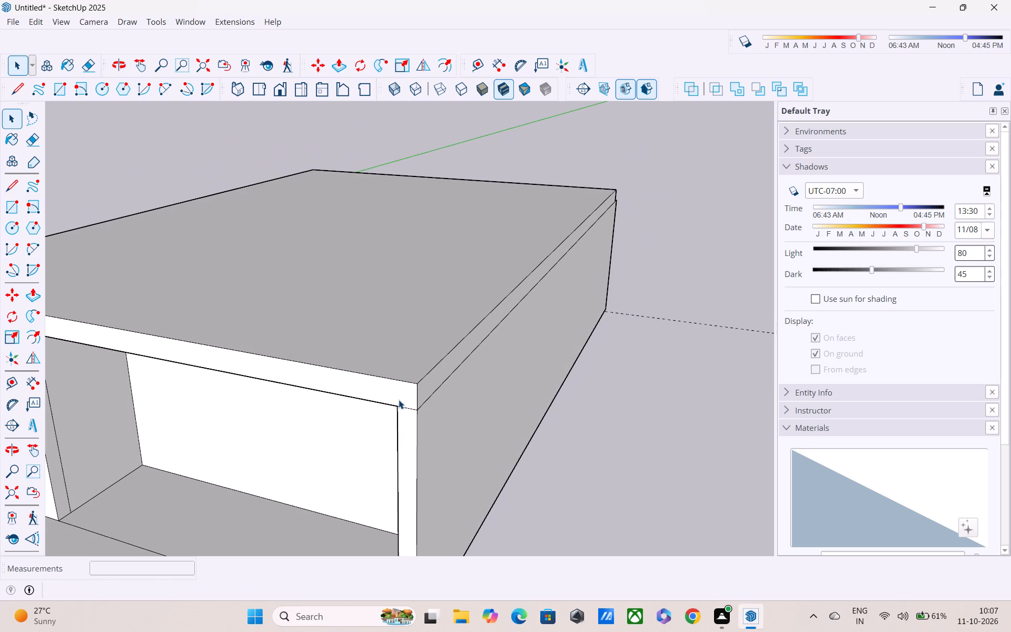
key(e)
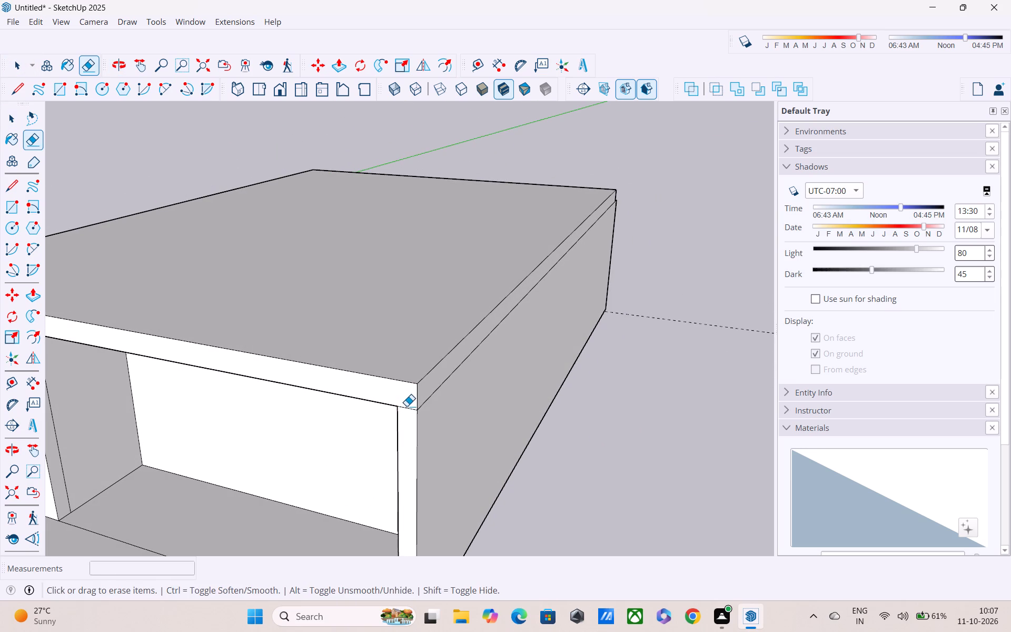
click(406, 413)
click(410, 409)
Push/Pull the merged front face of the roof slab and side wall end forward 1'.
scroll(430, 446, down, 1)
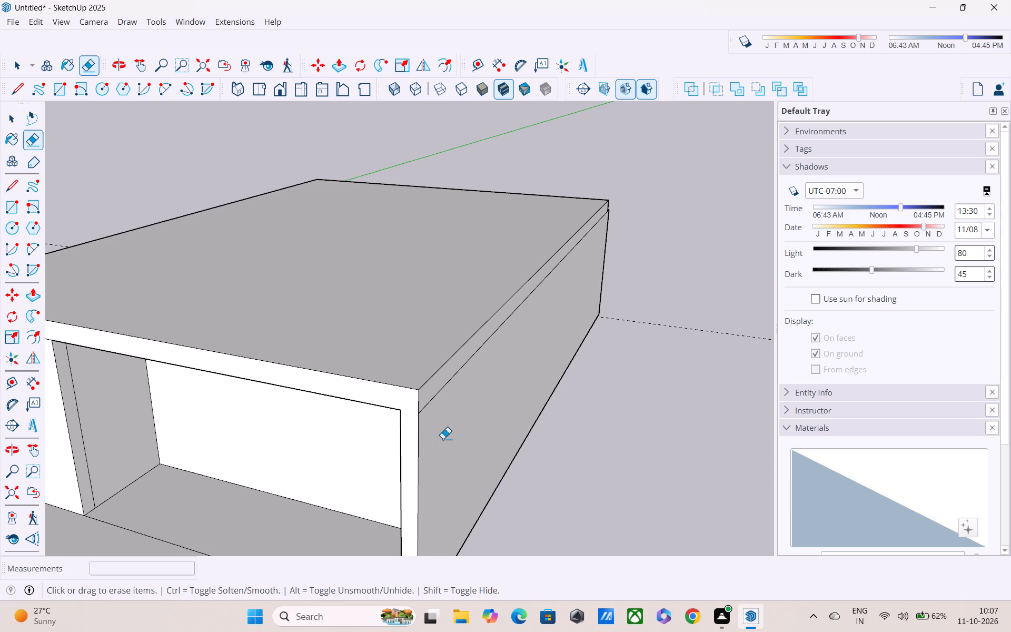
scroll(443, 437, down, 1)
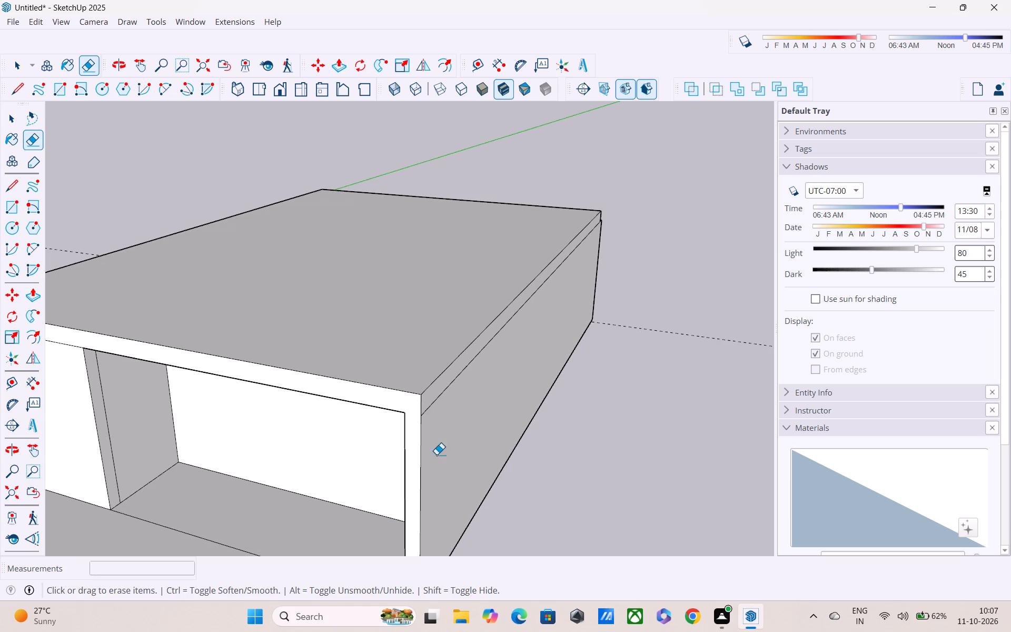
middle_drag(423, 468, 536, 397)
scroll(478, 438, down, 3)
middle_drag(378, 467, 489, 440)
scroll(489, 440, down, 2)
middle_drag(413, 450, 430, 428)
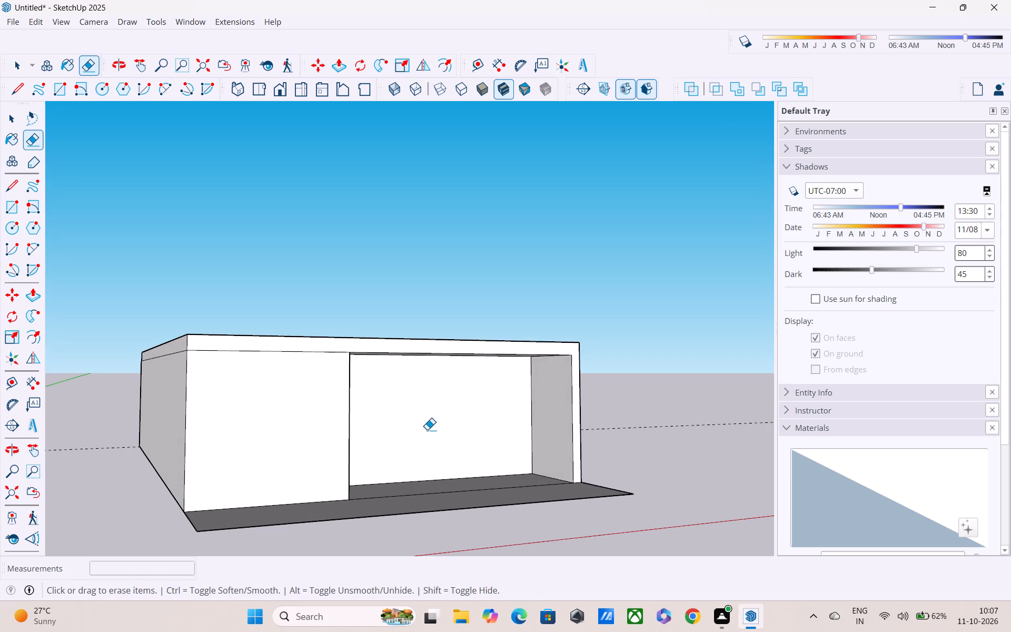
key(Escape)
middle_drag(335, 387, 295, 431)
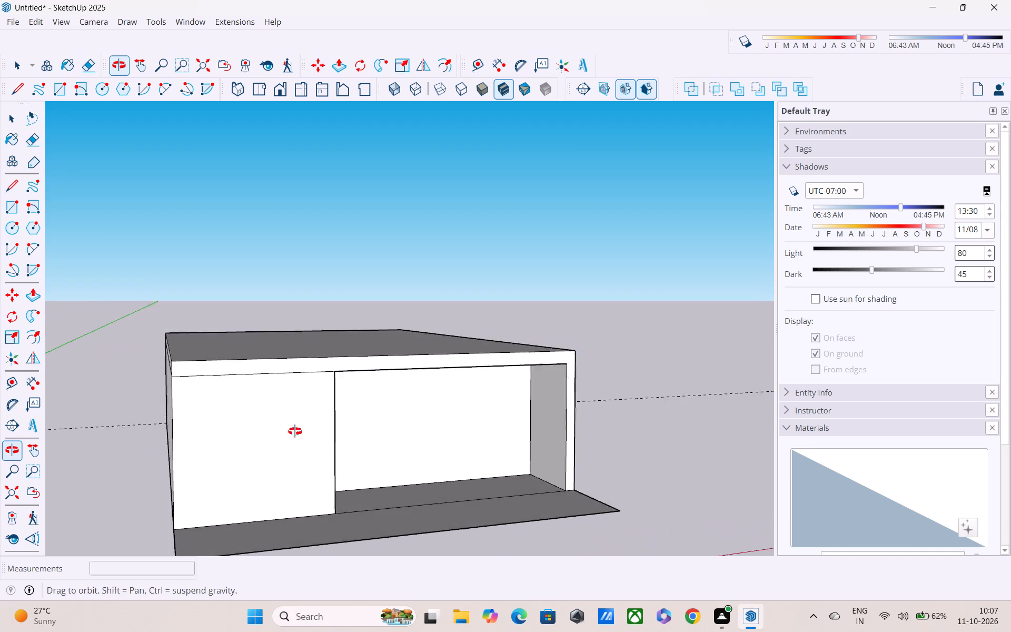
middle_drag(295, 431, 269, 455)
middle_drag(317, 407, 302, 453)
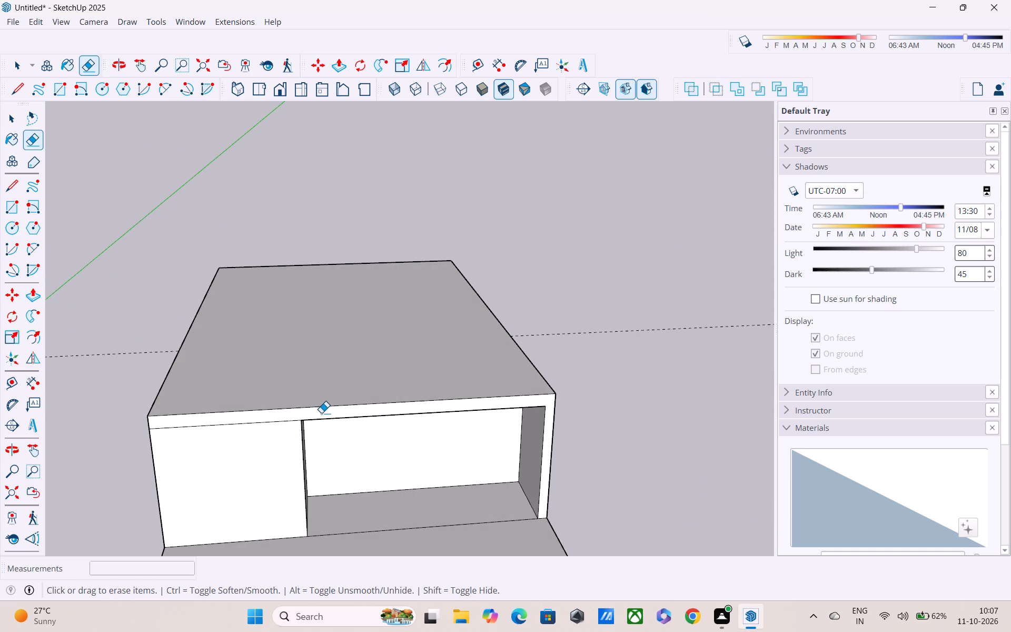
key(Escape)
key(p)
click(326, 407)
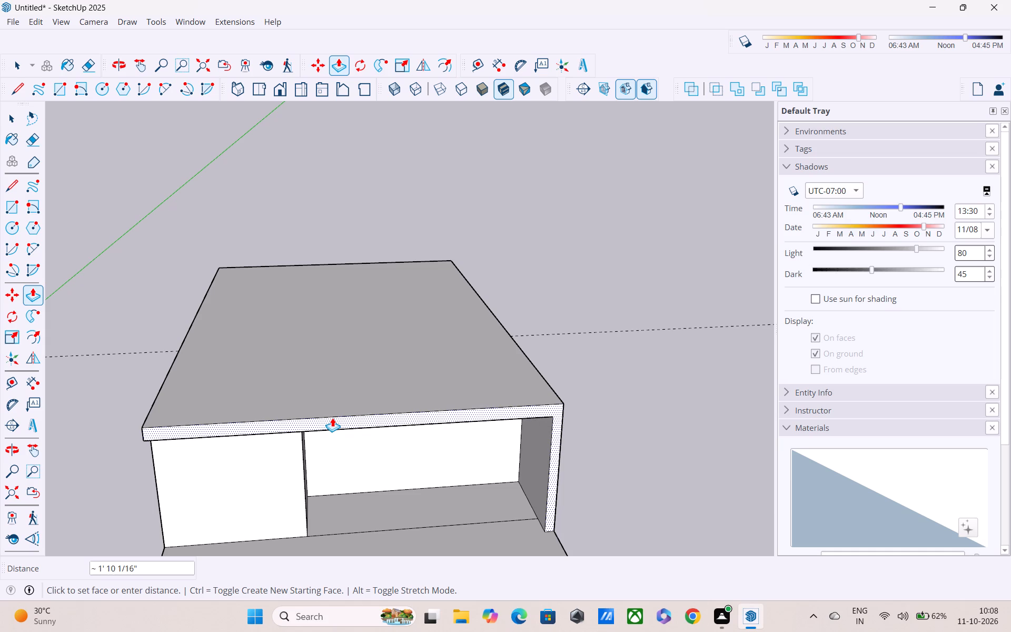
text(1')
key(Return)
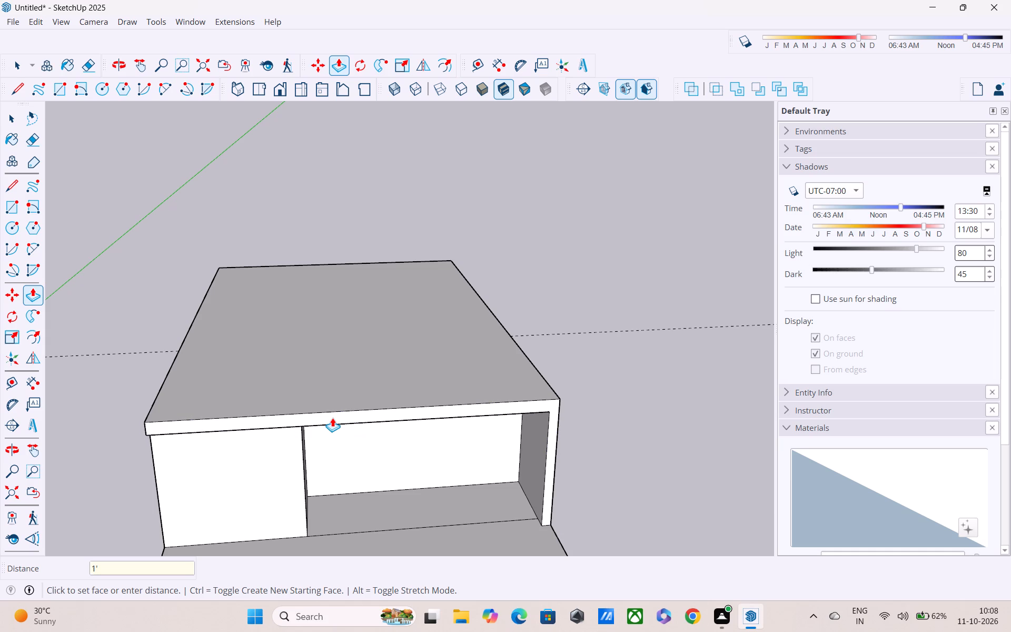
middle_drag(252, 460, 294, 349)
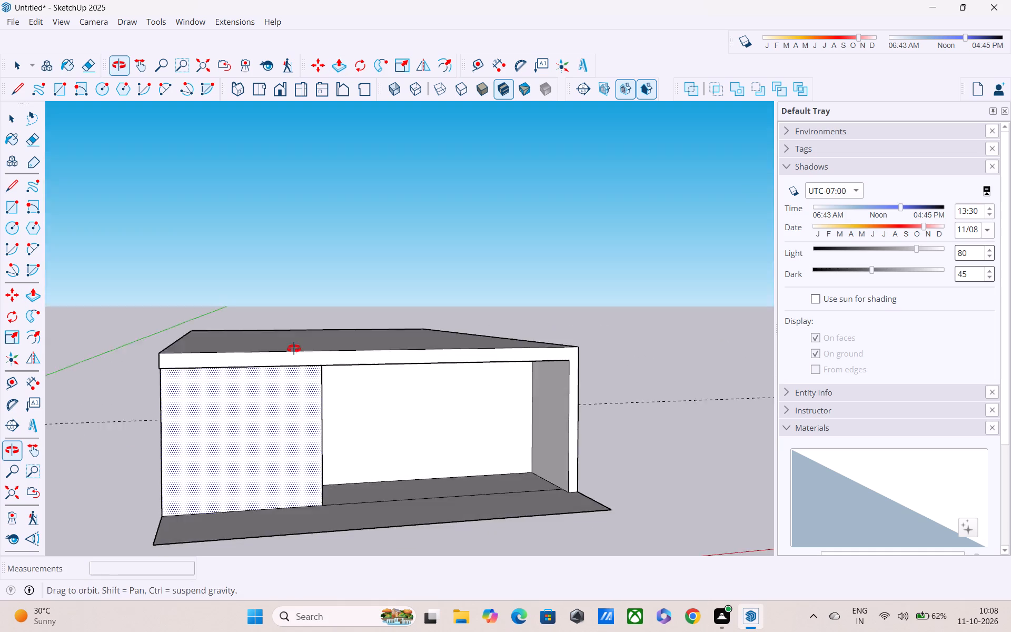
Place a vertical guide on the front wall face, 9" in from its outer edge at the end opposite the recess.
middle_drag(294, 349, 296, 340)
scroll(264, 372, up, 2)
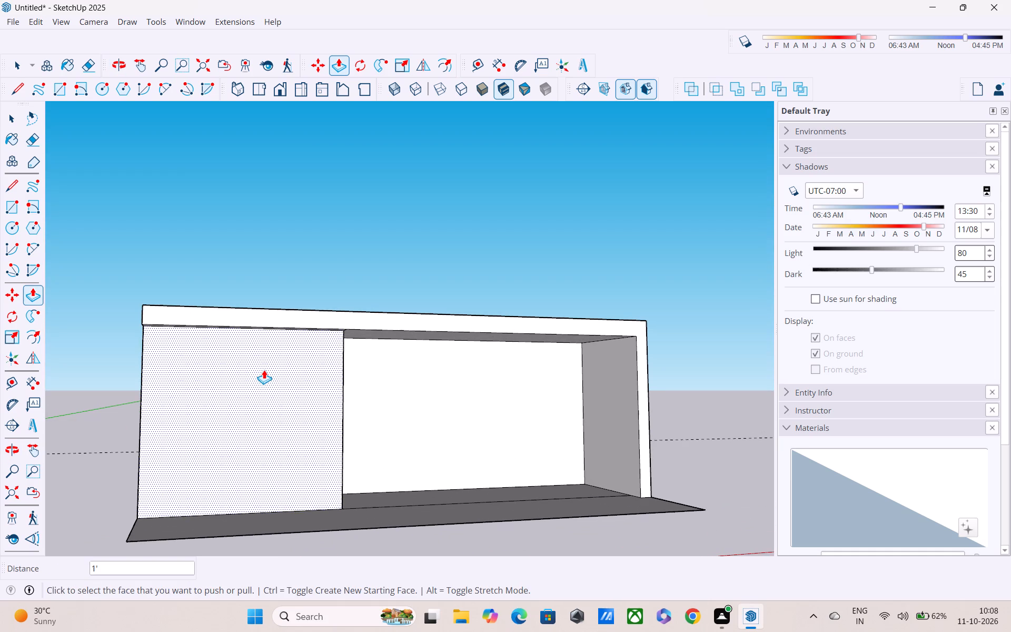
key(Escape)
key(l)
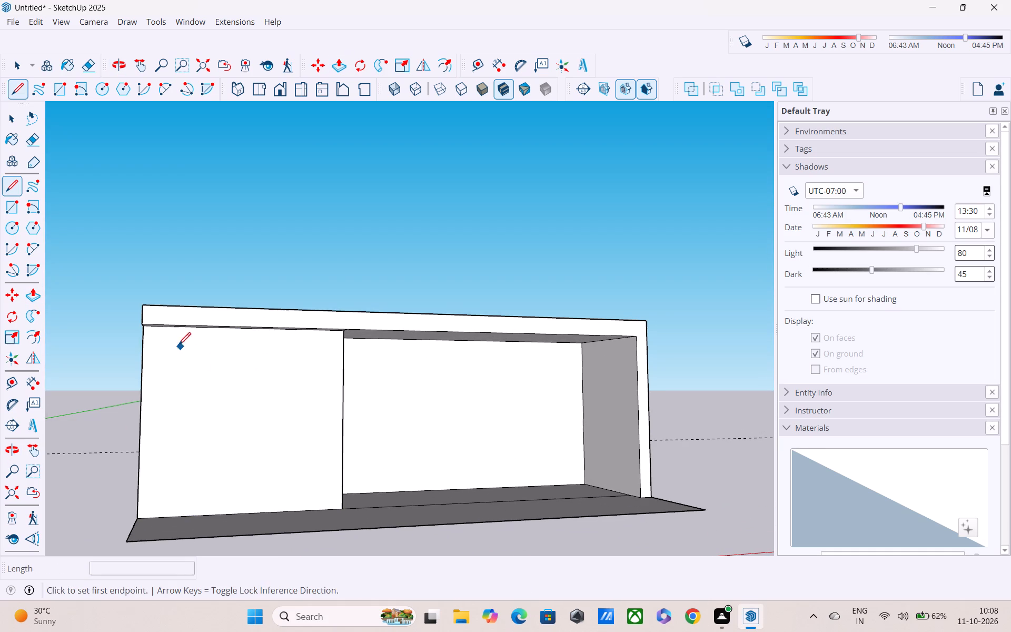
key(Escape)
key(t)
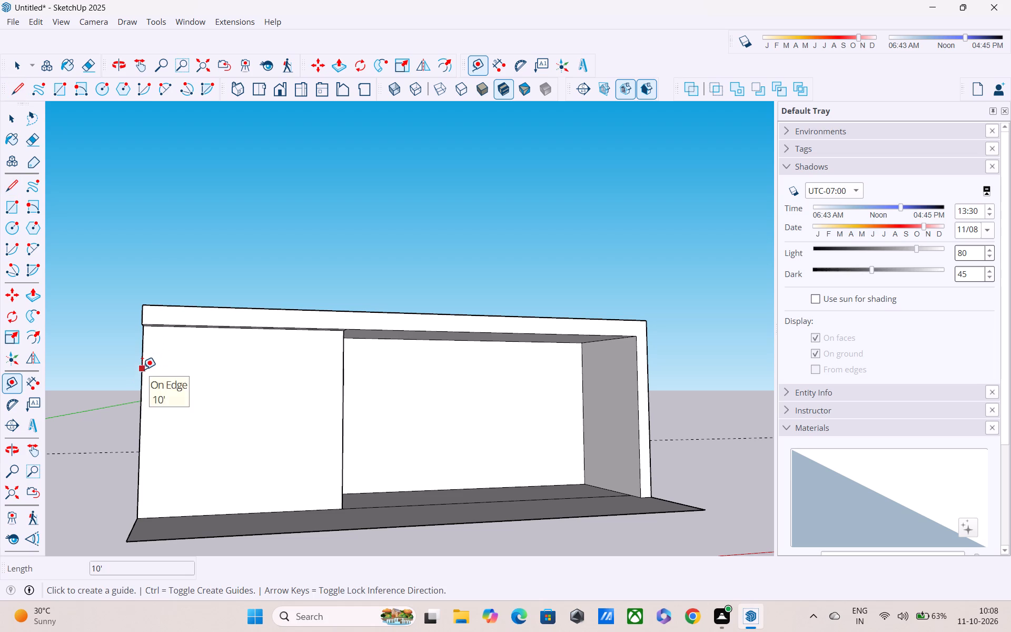
click(142, 369)
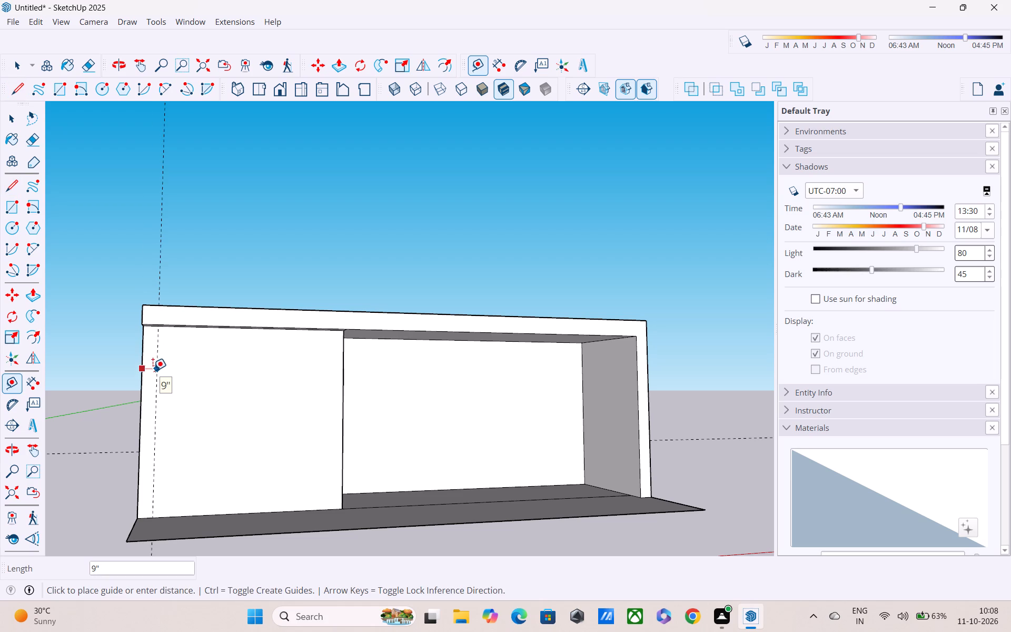
click(153, 370)
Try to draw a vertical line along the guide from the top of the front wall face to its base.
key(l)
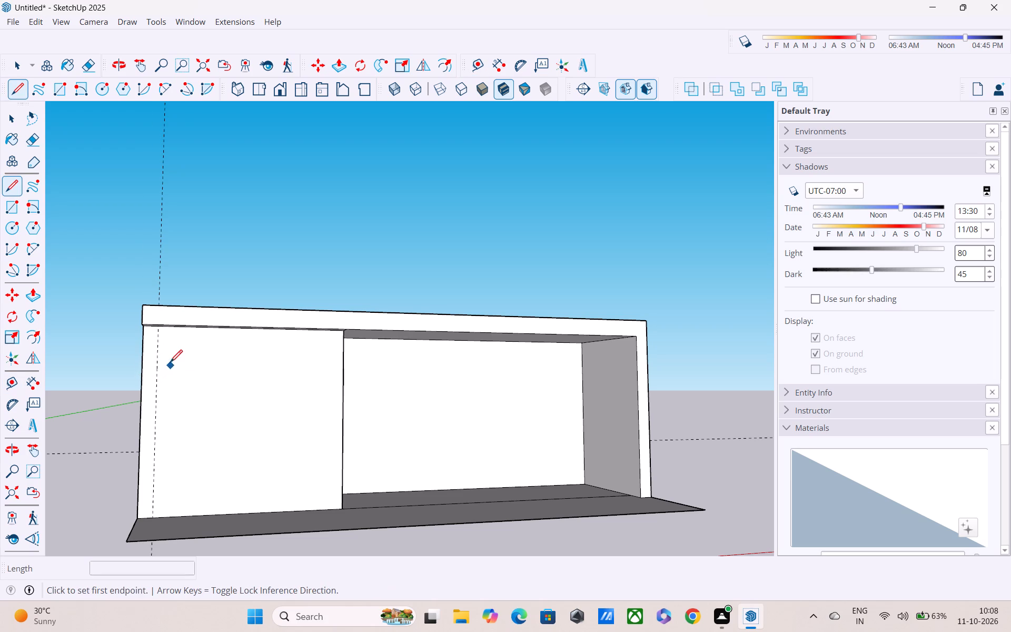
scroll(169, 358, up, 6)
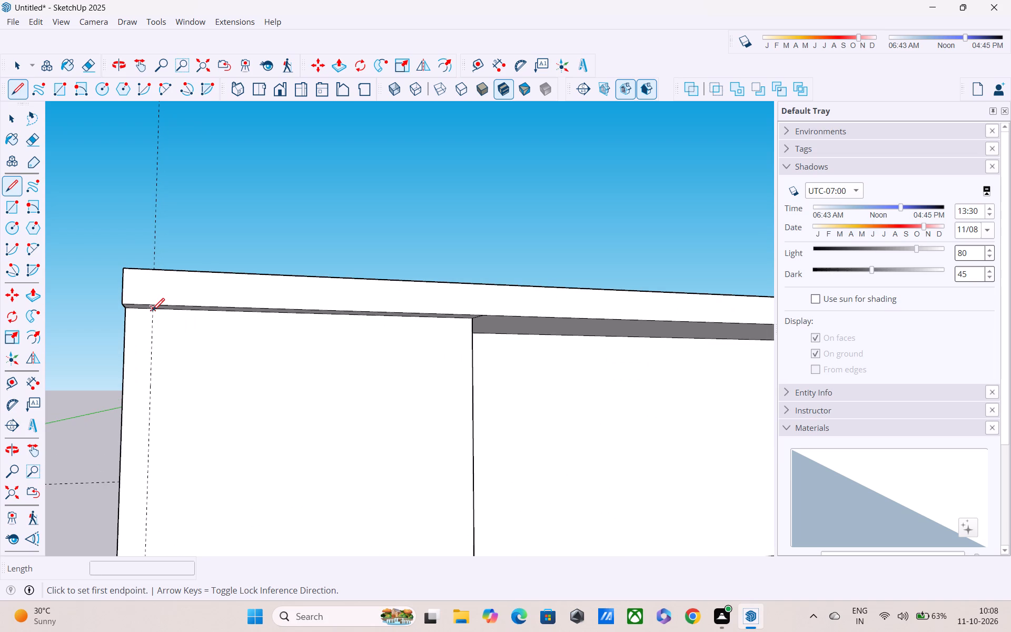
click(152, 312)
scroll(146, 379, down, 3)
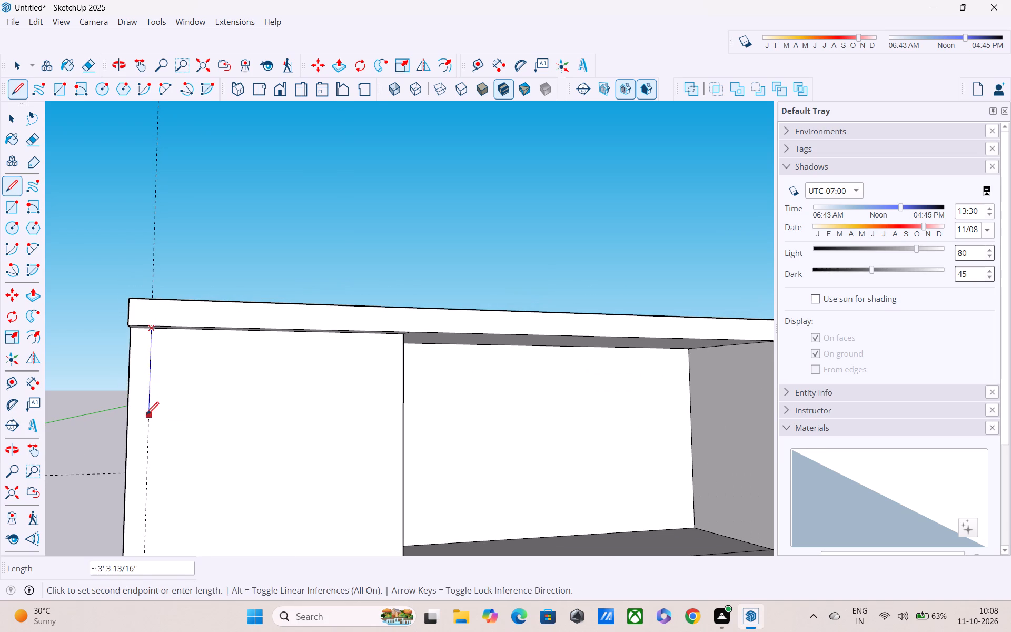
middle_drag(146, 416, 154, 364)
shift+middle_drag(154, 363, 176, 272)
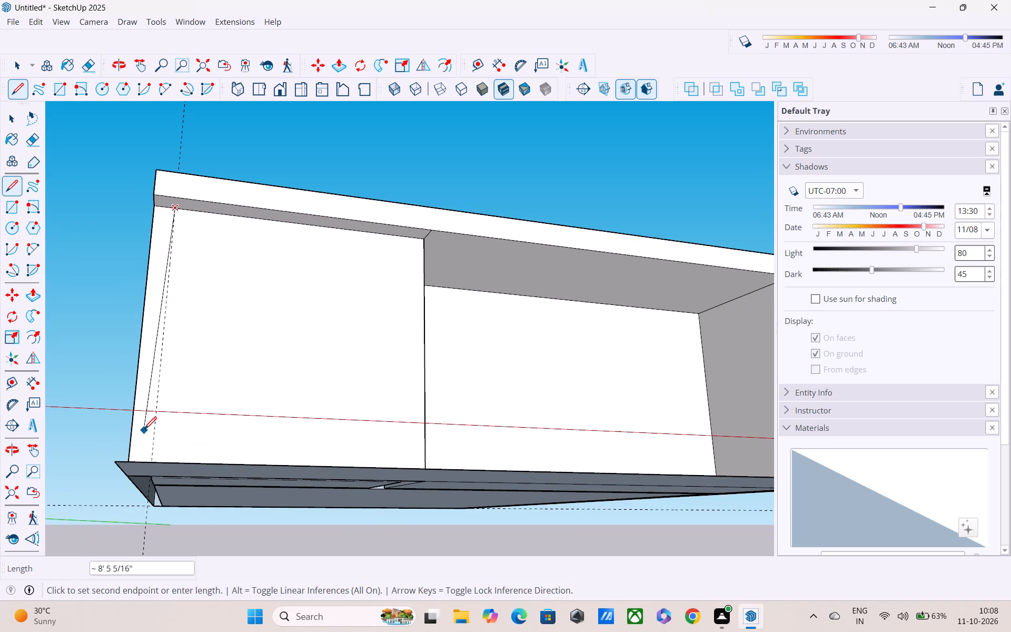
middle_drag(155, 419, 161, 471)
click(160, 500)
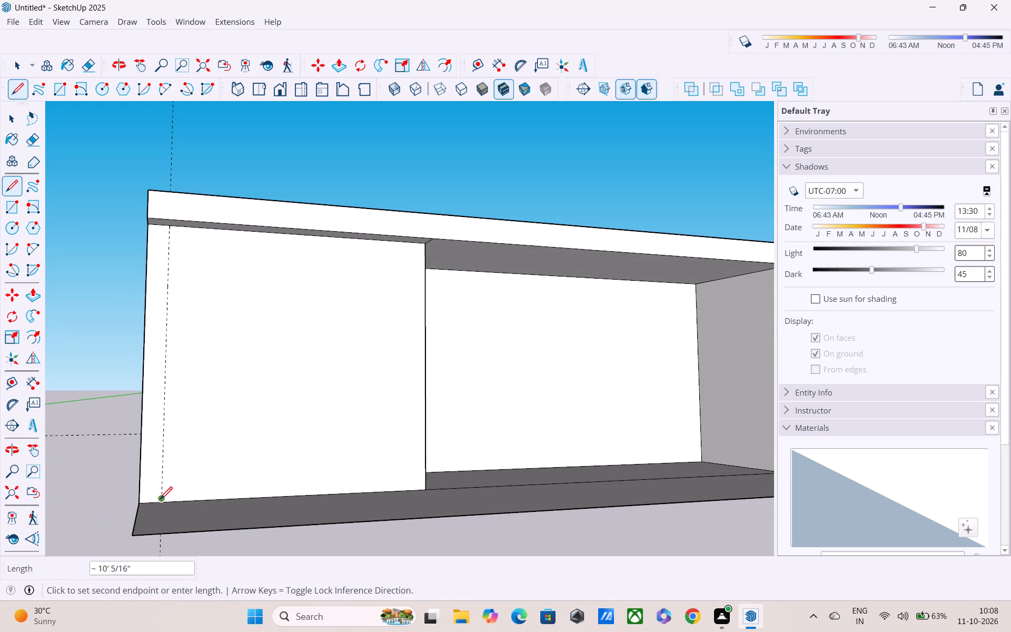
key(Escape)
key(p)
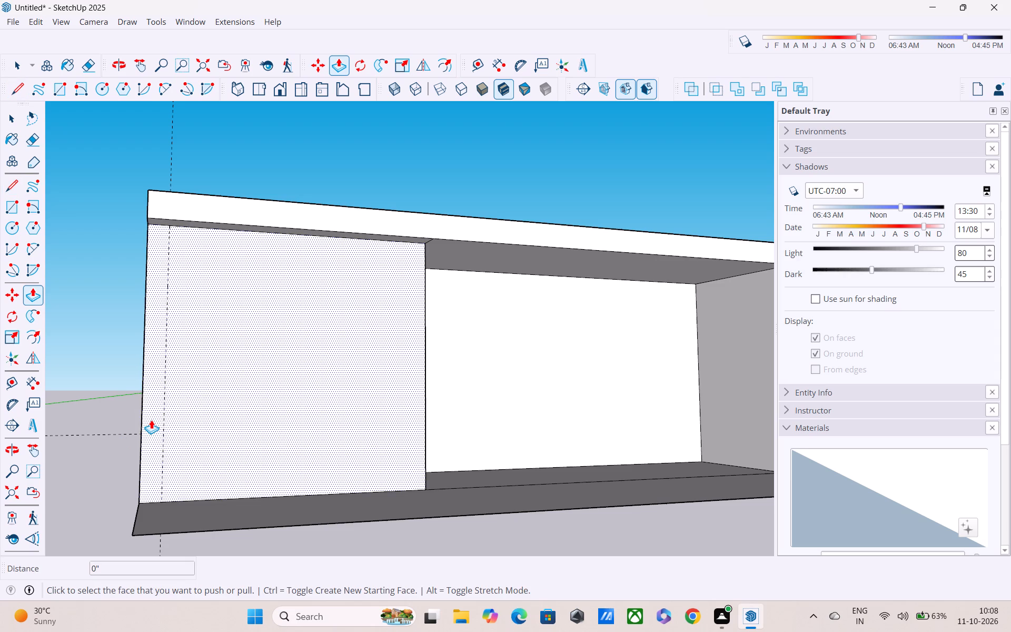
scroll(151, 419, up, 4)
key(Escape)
Draw a vertical line along the guide from the slab's underside to the floor, splitting off a 9" strip of the front wall.
key(l)
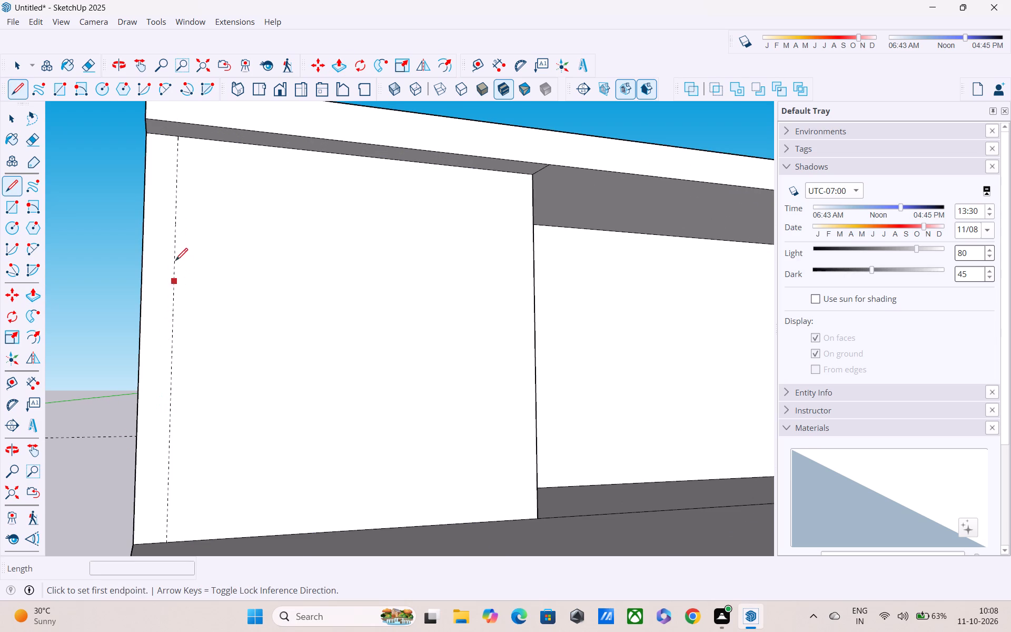
click(181, 138)
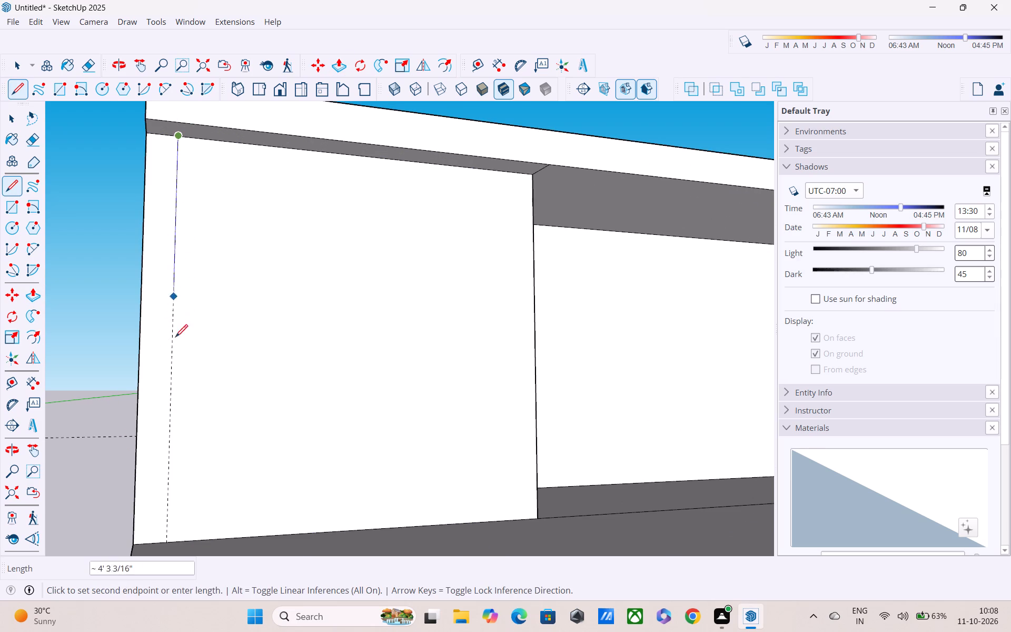
drag(173, 398, 169, 440)
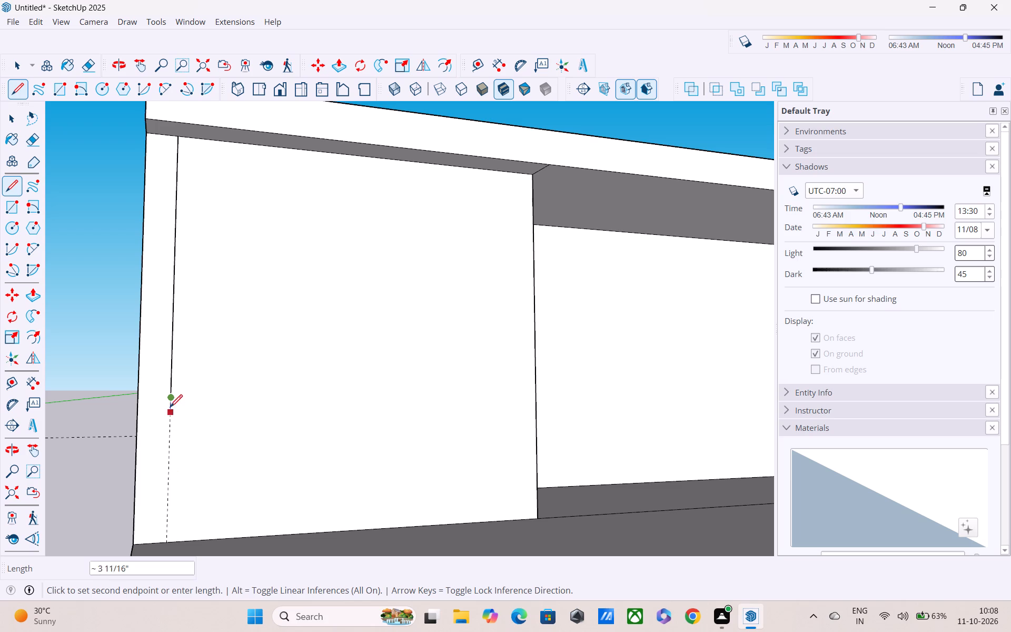
click(171, 402)
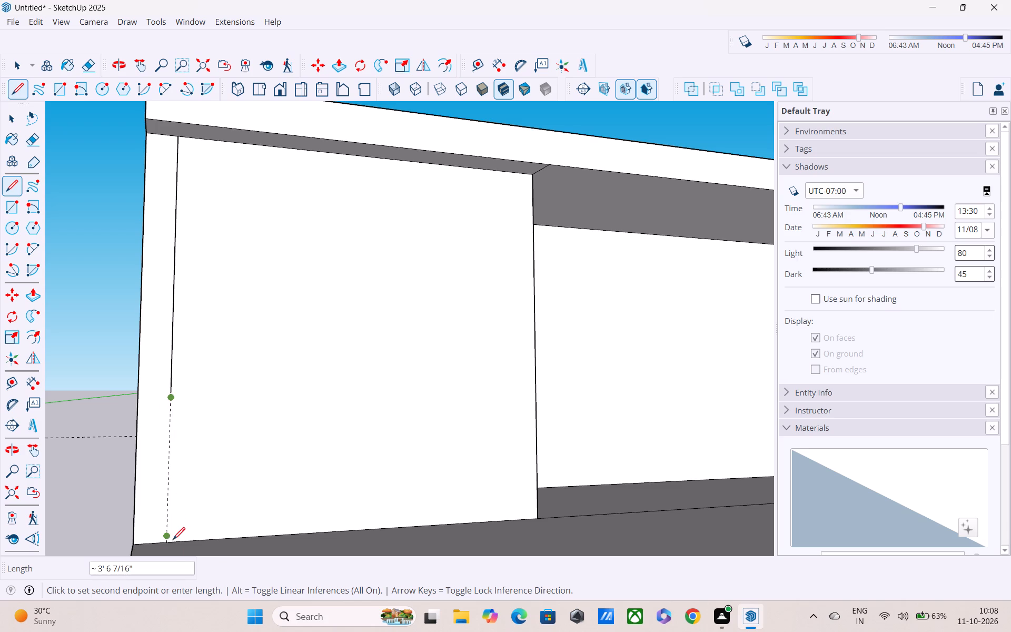
click(171, 545)
key(Escape)
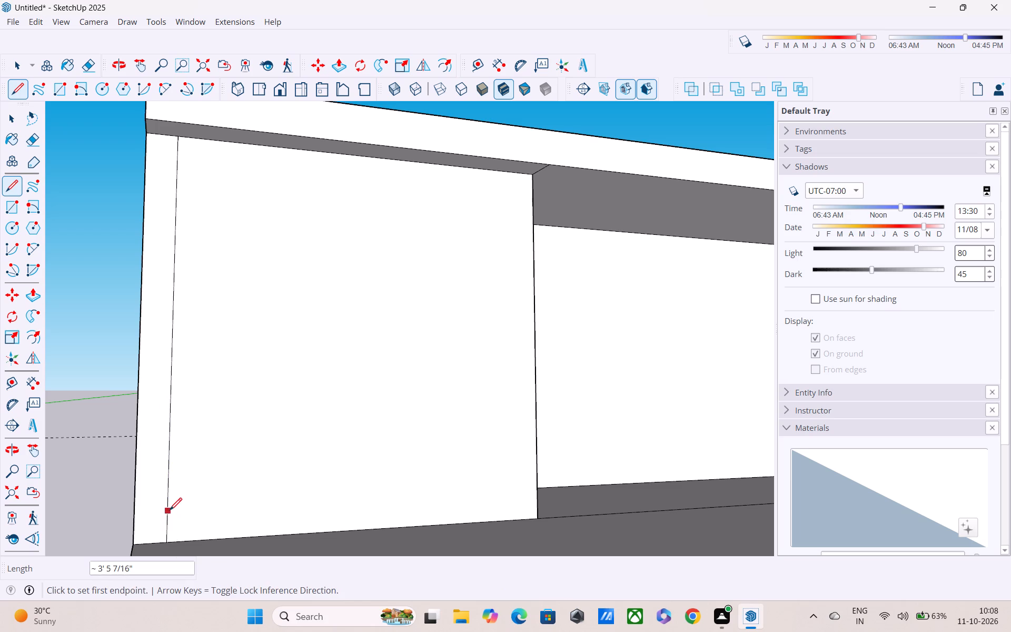
Push/Pull the 9" strip at the outer end of the front wall forward 1', flush with the roof slab's front face.
key(p)
click(163, 468)
scroll(159, 489, down, 1)
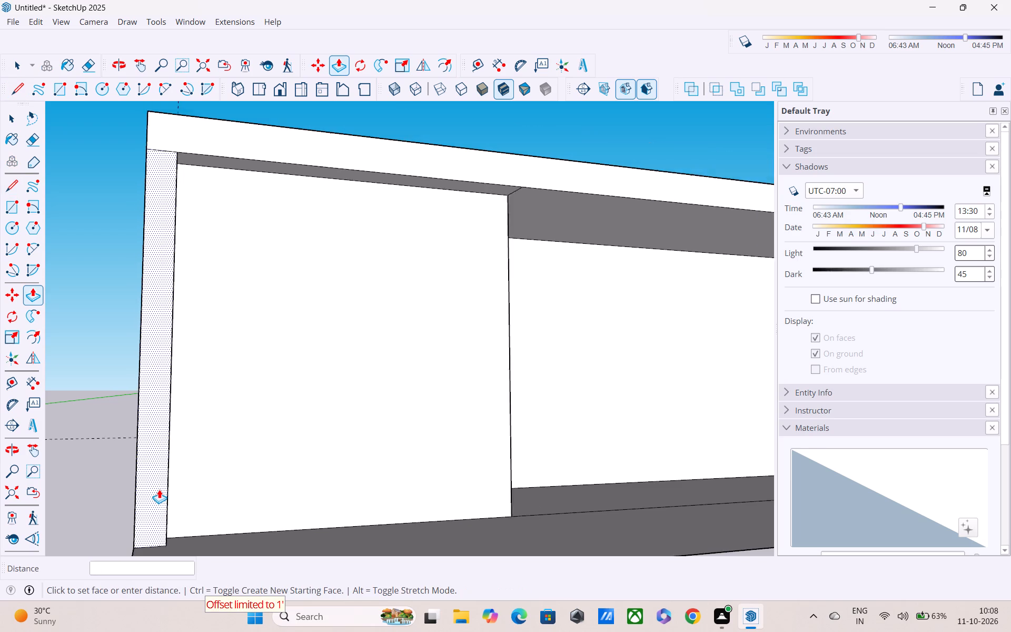
scroll(159, 489, down, 1)
middle_drag(159, 485, 146, 547)
scroll(143, 536, down, 3)
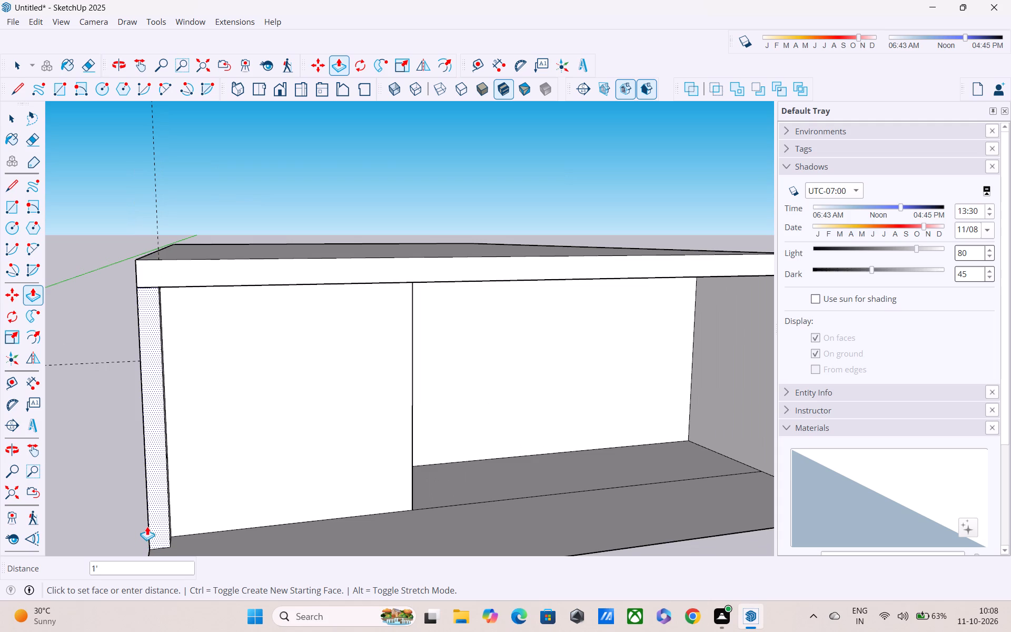
click(147, 545)
scroll(147, 538, down, 4)
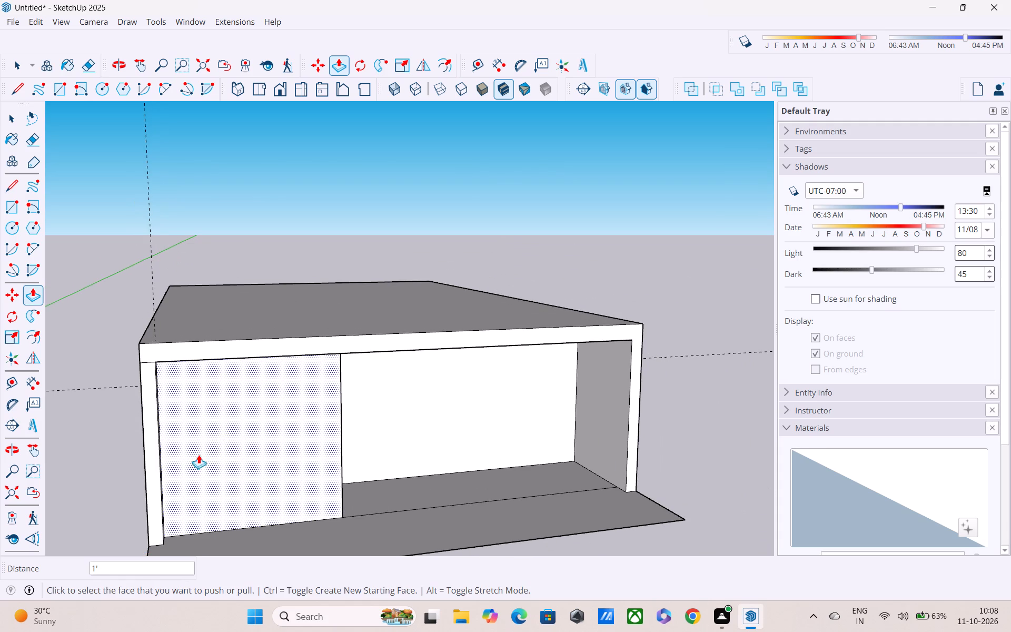
key(Escape)
Push/Pull the merged front face of the roof slab and recess-side wall end forward 2".
click(314, 345)
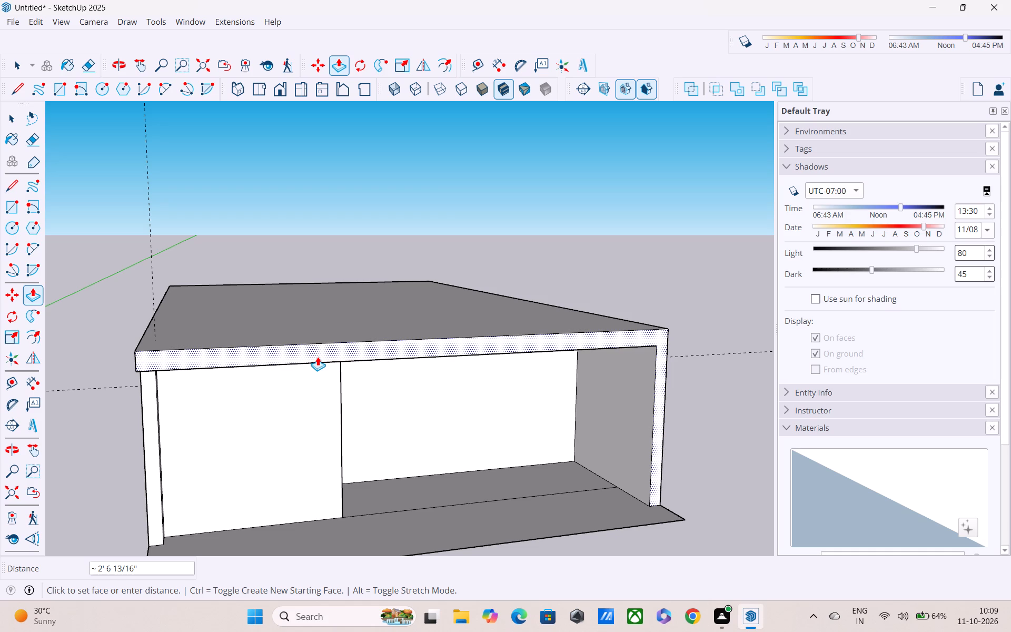
text(2")
key(Return)
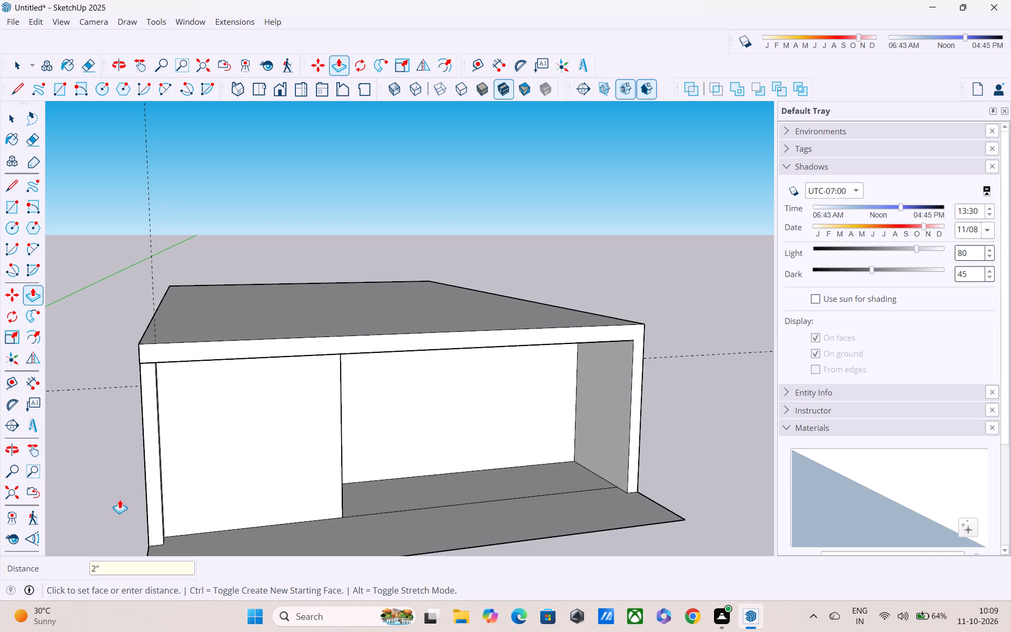
Examine the projecting wall strip, the slab's underside and the recess from several angles.
scroll(210, 402, up, 6)
middle_drag(176, 389, 181, 330)
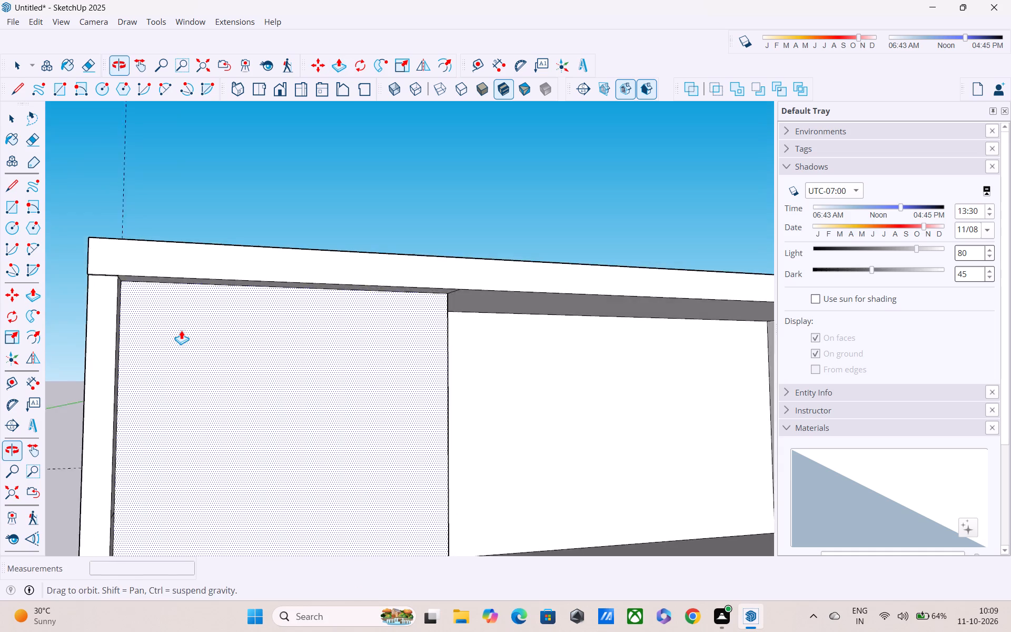
scroll(181, 330, up, 1)
middle_drag(158, 368, 116, 424)
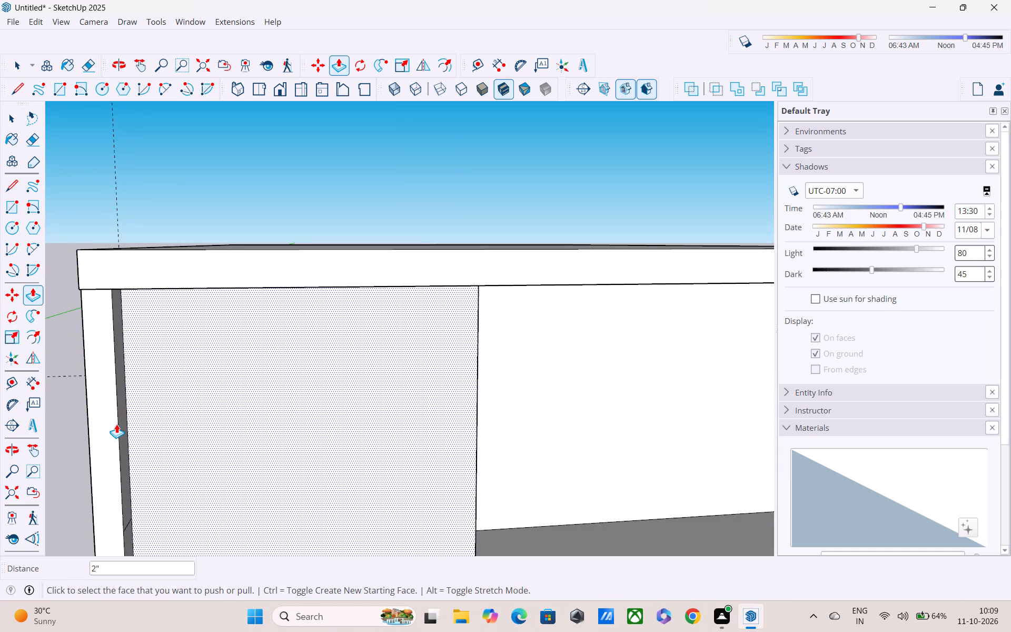
scroll(116, 424, down, 1)
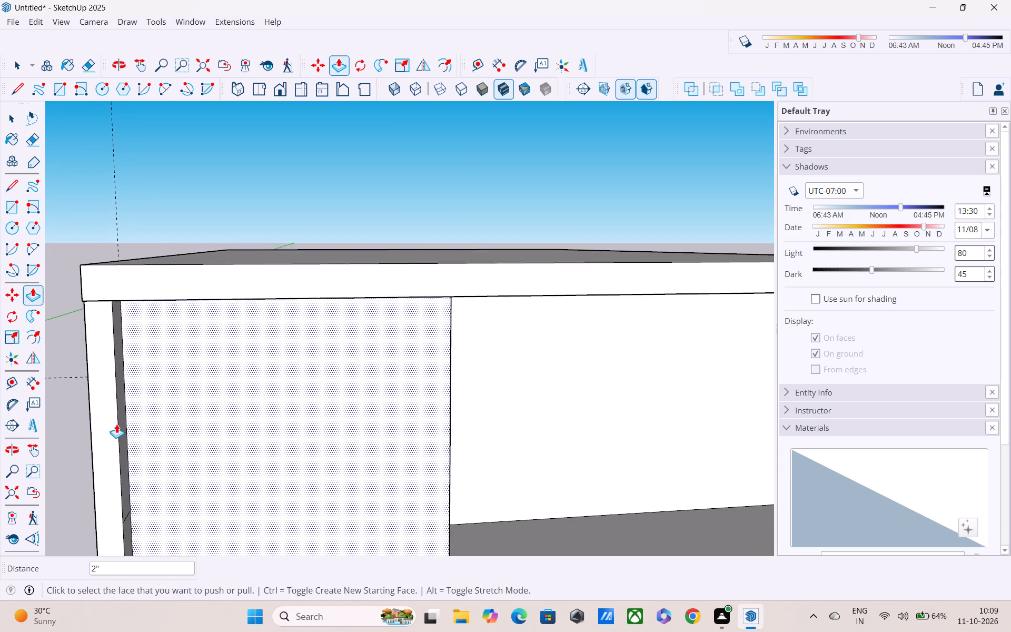
scroll(116, 424, down, 1)
middle_drag(124, 416, 138, 369)
scroll(138, 369, down, 2)
middle_drag(174, 357, 161, 402)
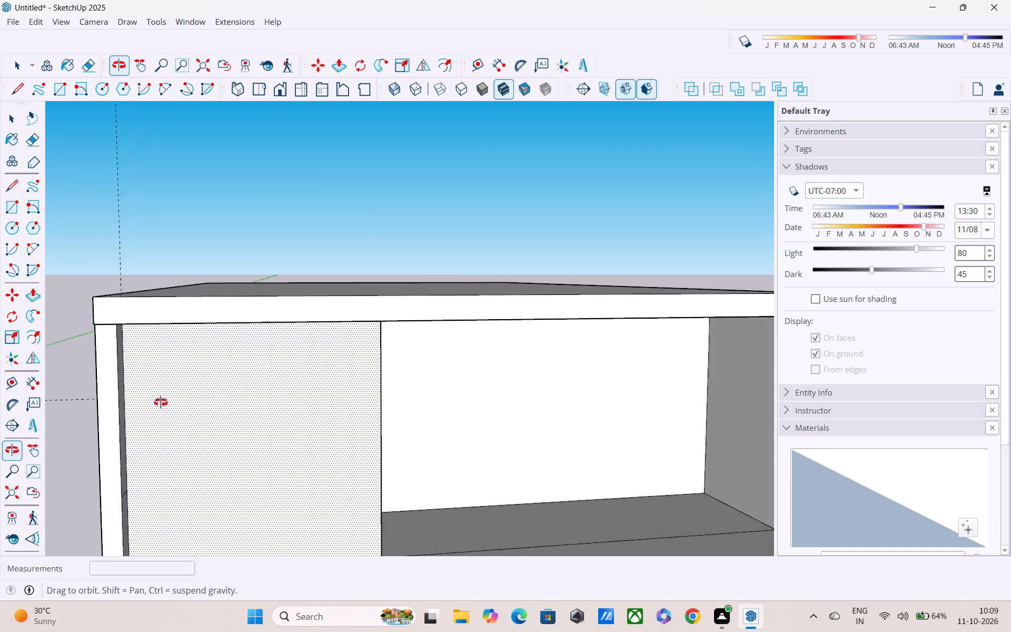
middle_drag(161, 402, 146, 418)
scroll(146, 418, down, 3)
middle_drag(356, 378, 233, 380)
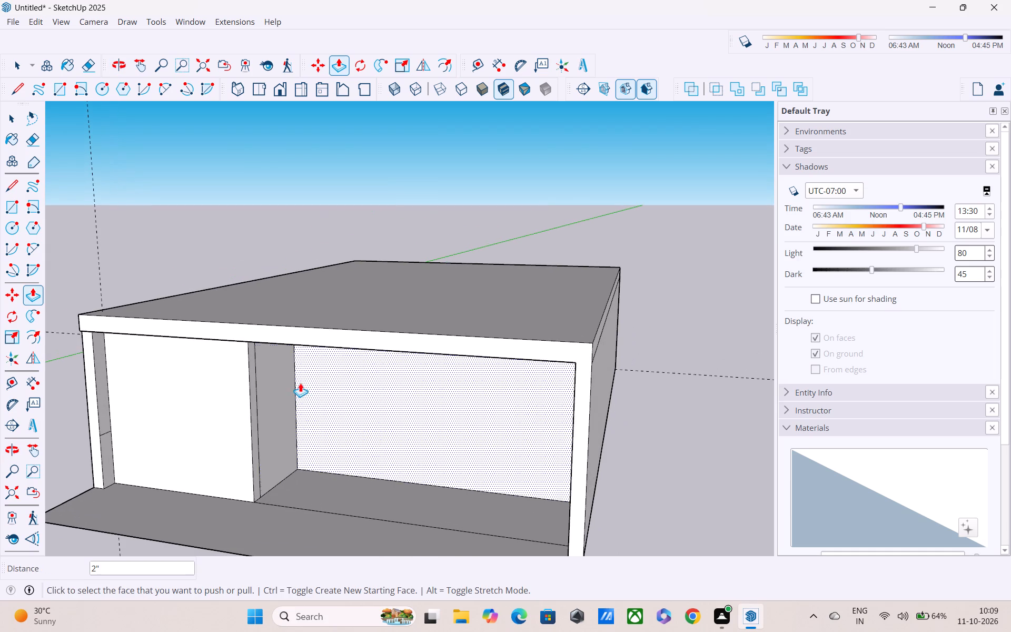
scroll(305, 392, down, 2)
scroll(451, 380, up, 1)
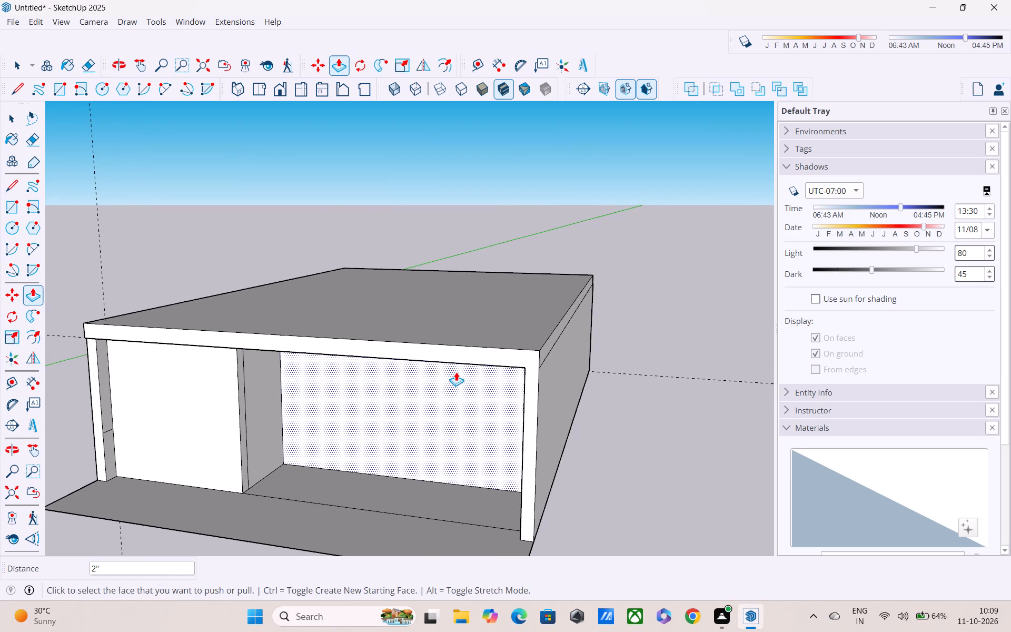
key(Escape)
key(Escape)
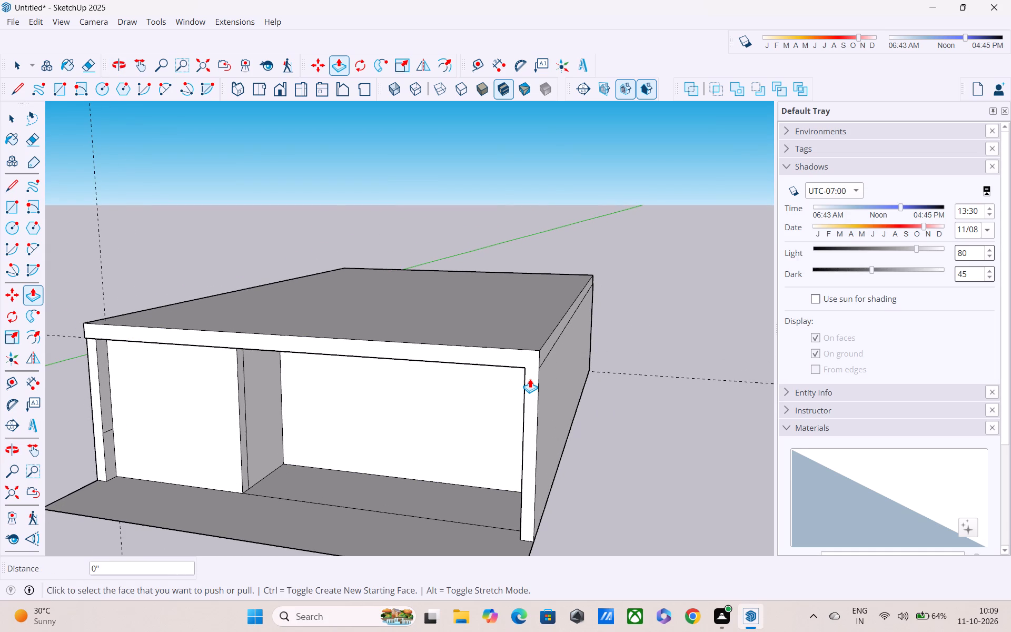
Draw a 9" line across the top of the recess-side wall end to separate it from the slab's front face.
key(space)
key(l)
scroll(521, 373, up, 1)
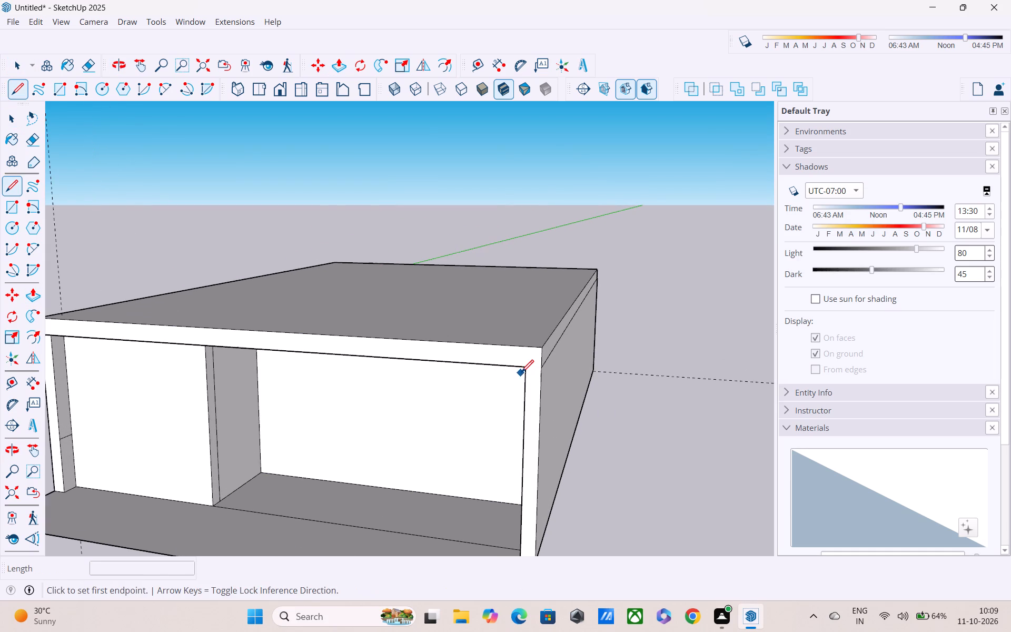
click(522, 367)
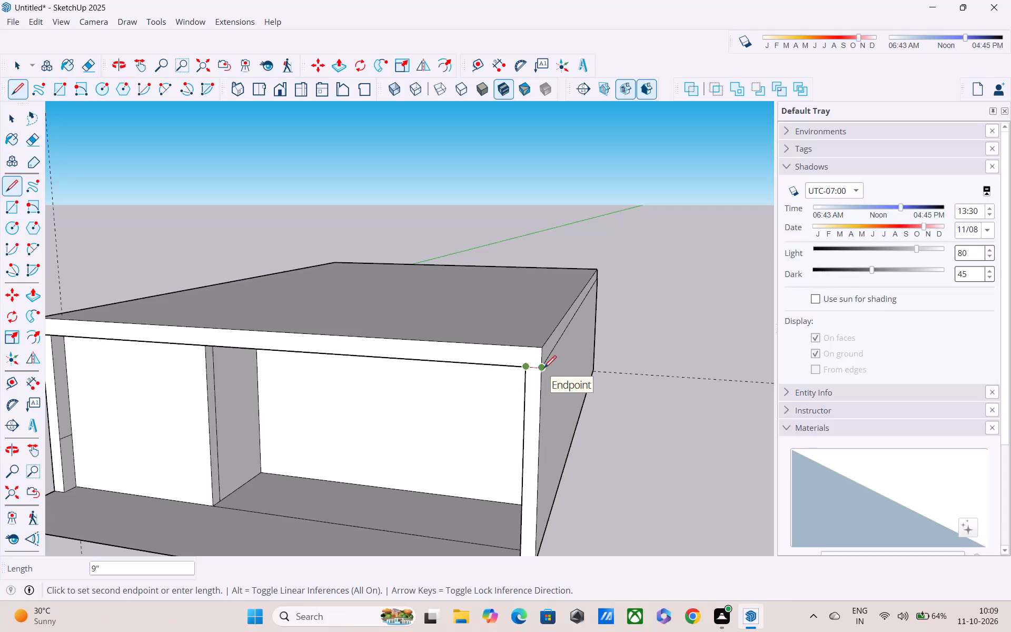
click(544, 369)
key(Escape)
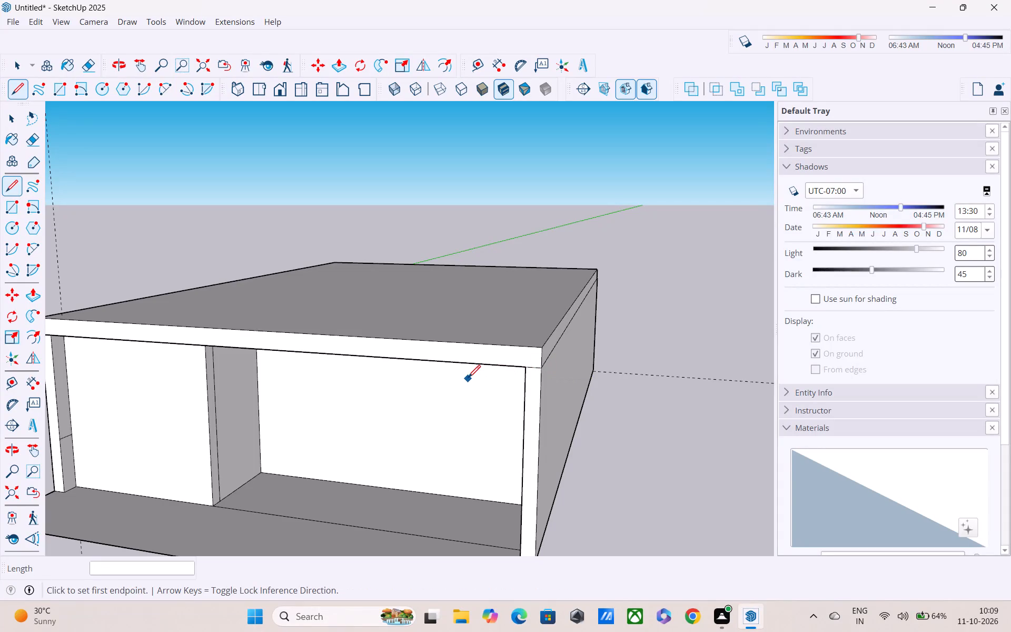
key(Escape)
Push/Pull the roof slab's front face forward 3' to deepen the overhang above the recess.
key(space)
key(p)
click(409, 347)
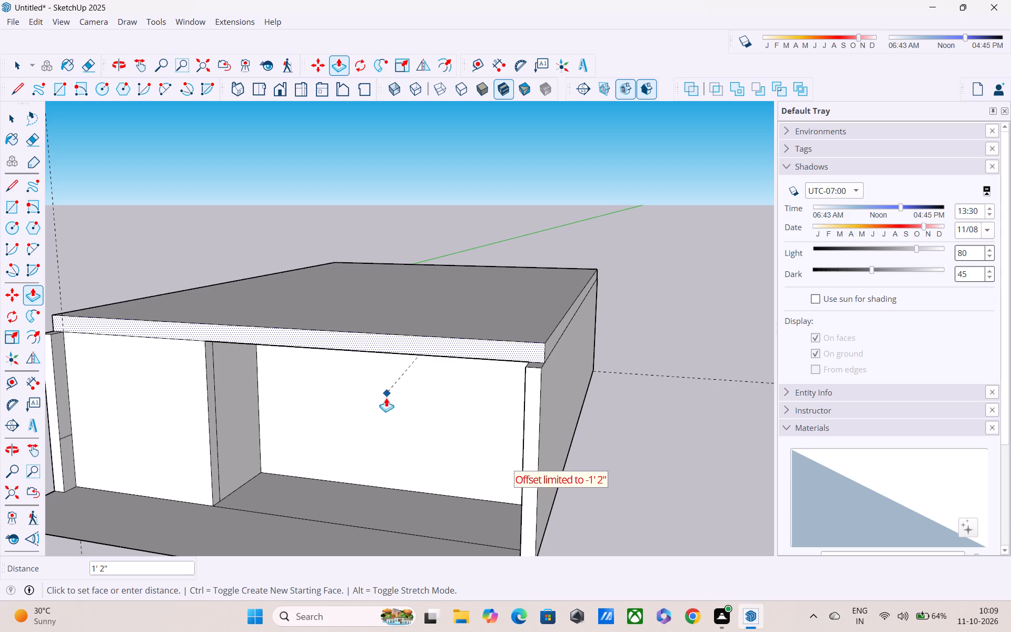
scroll(369, 409, down, 1)
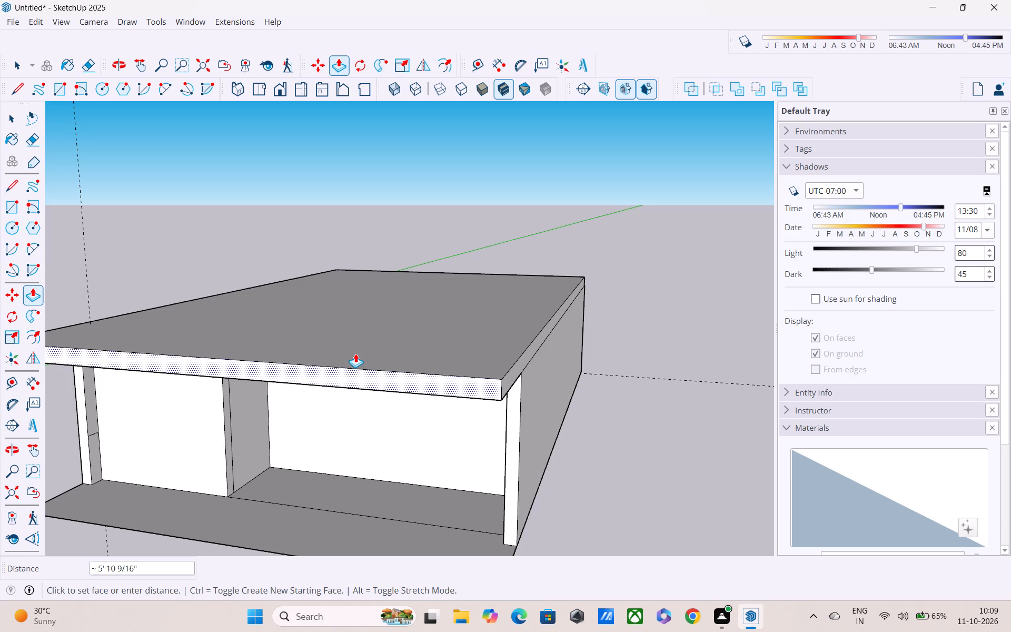
text(3')
key(Return)
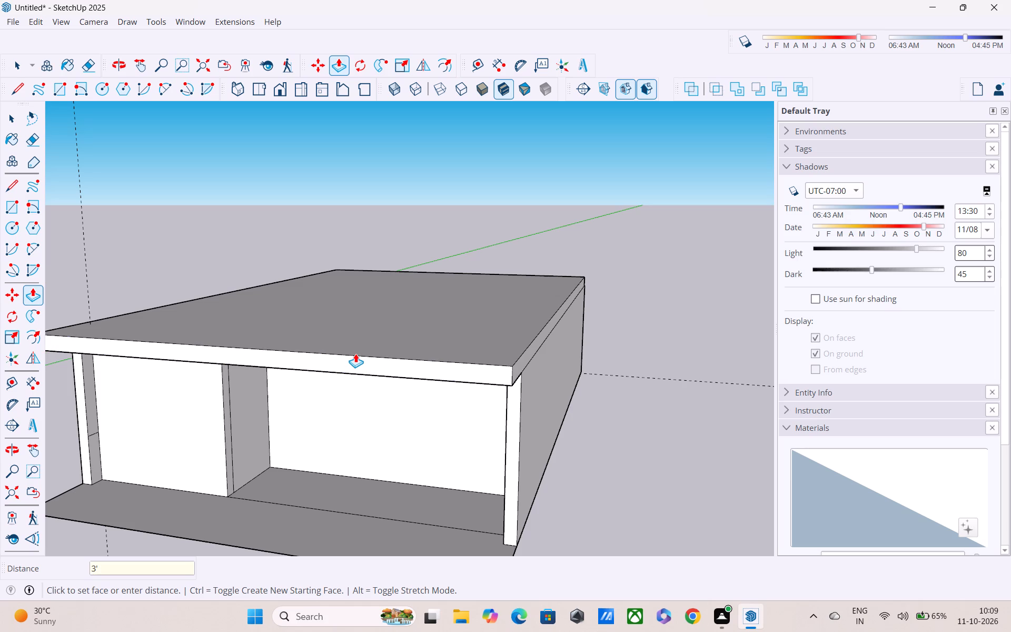
middle_drag(365, 396, 453, 488)
scroll(447, 466, down, 2)
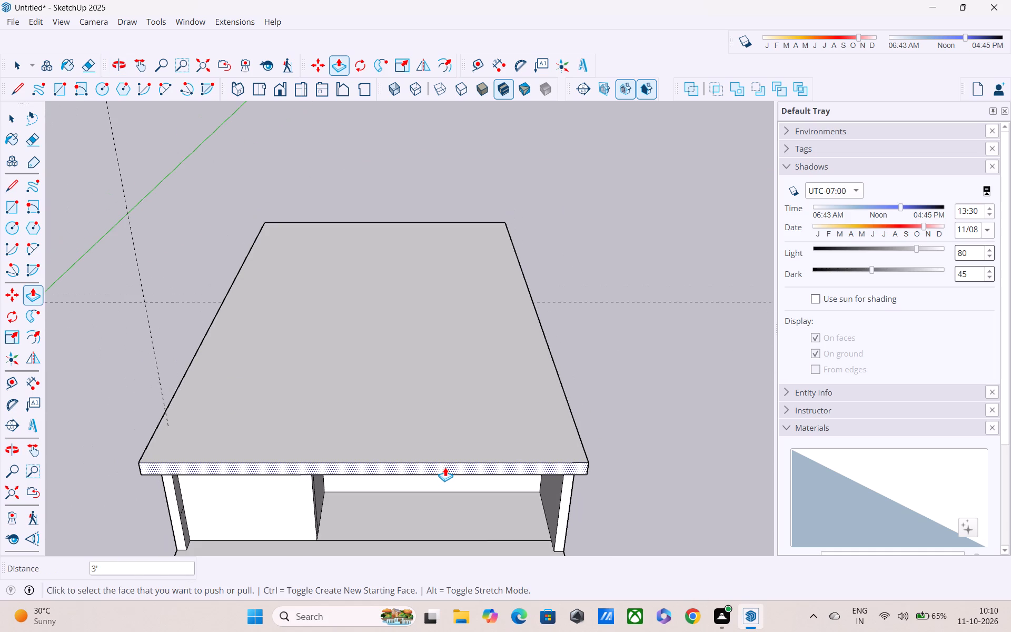
scroll(445, 467, down, 2)
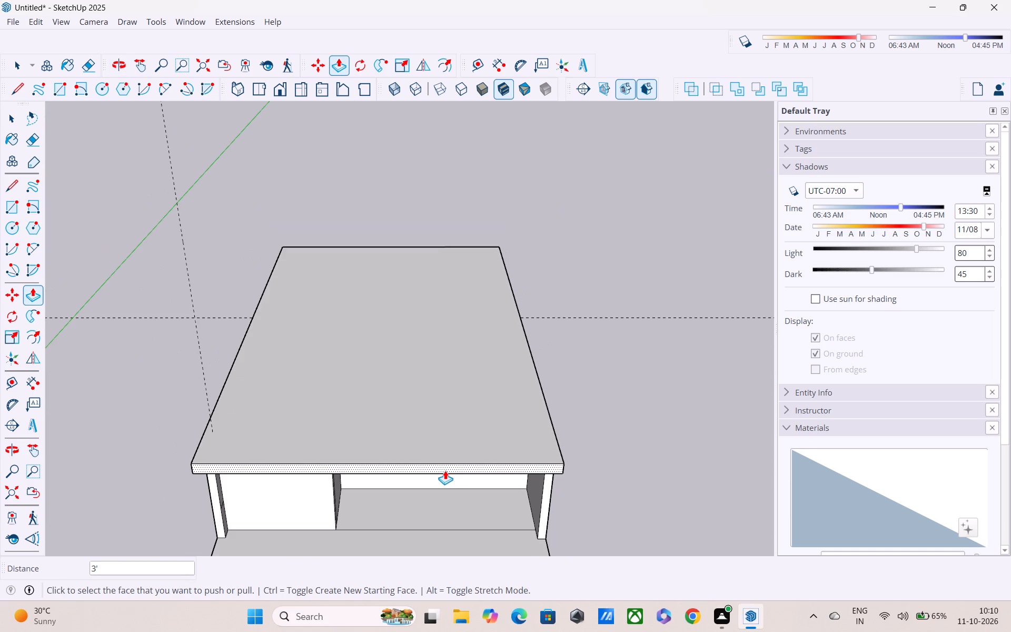
scroll(445, 470, down, 2)
key(Escape)
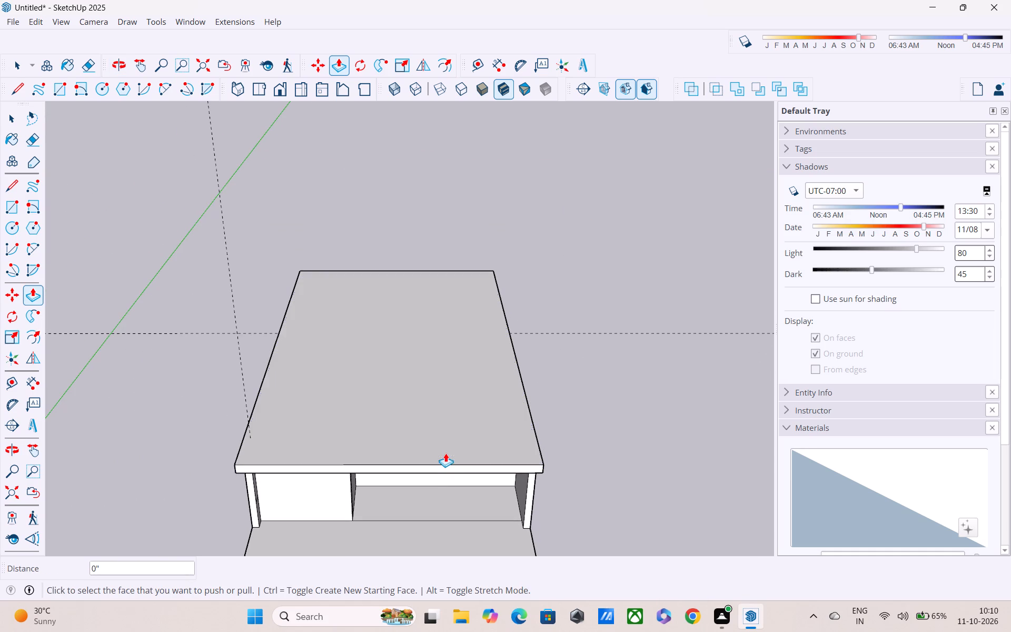
Delete the two leftover dashed guide lines crossing beside the building.
key(space)
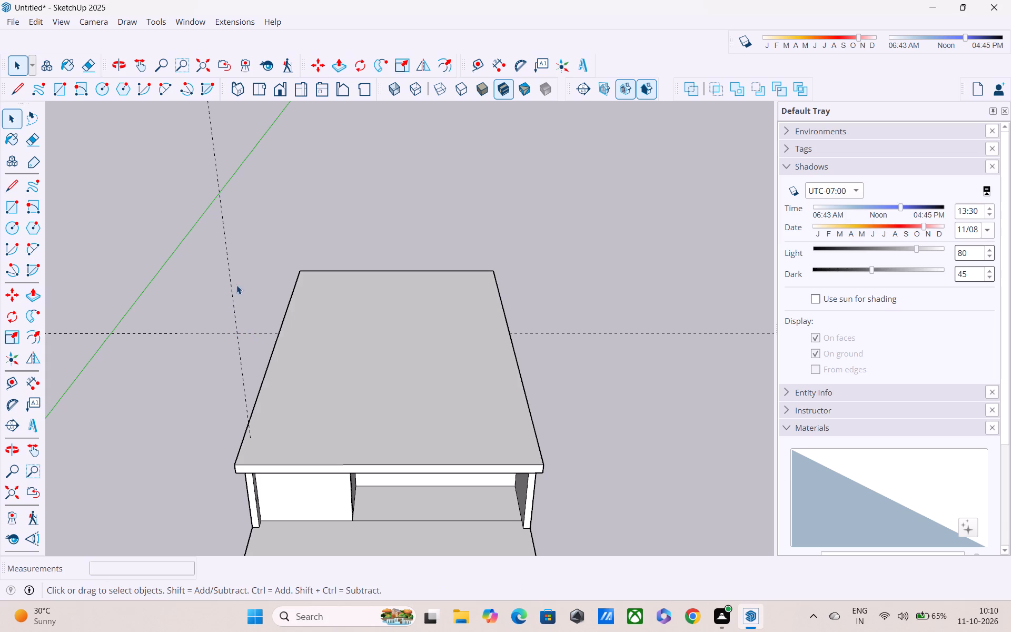
drag(236, 284, 155, 378)
key(Delete)
drag(232, 260, 195, 300)
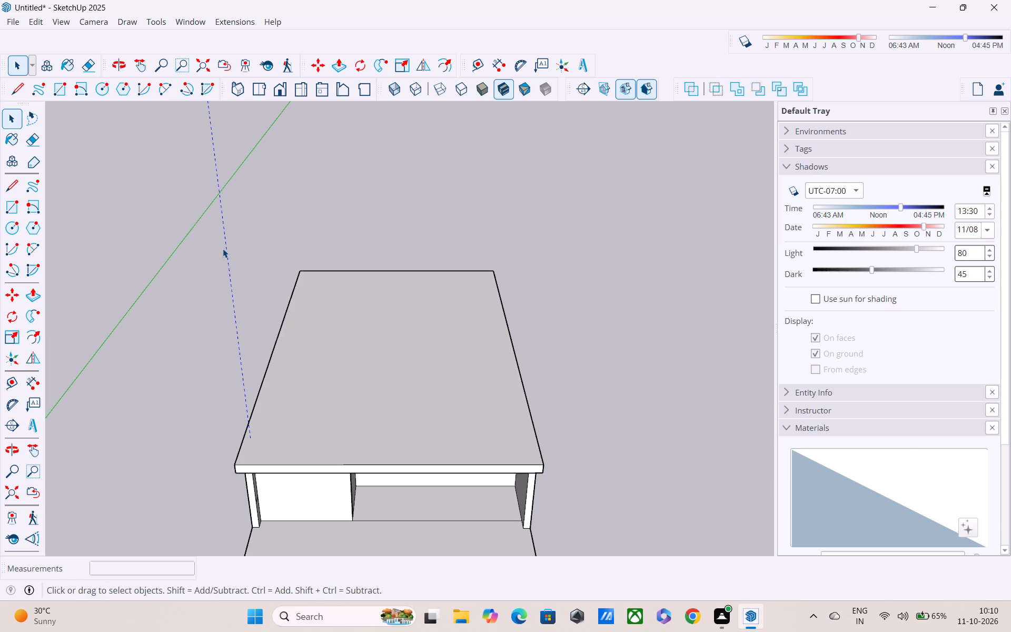
key(Delete)
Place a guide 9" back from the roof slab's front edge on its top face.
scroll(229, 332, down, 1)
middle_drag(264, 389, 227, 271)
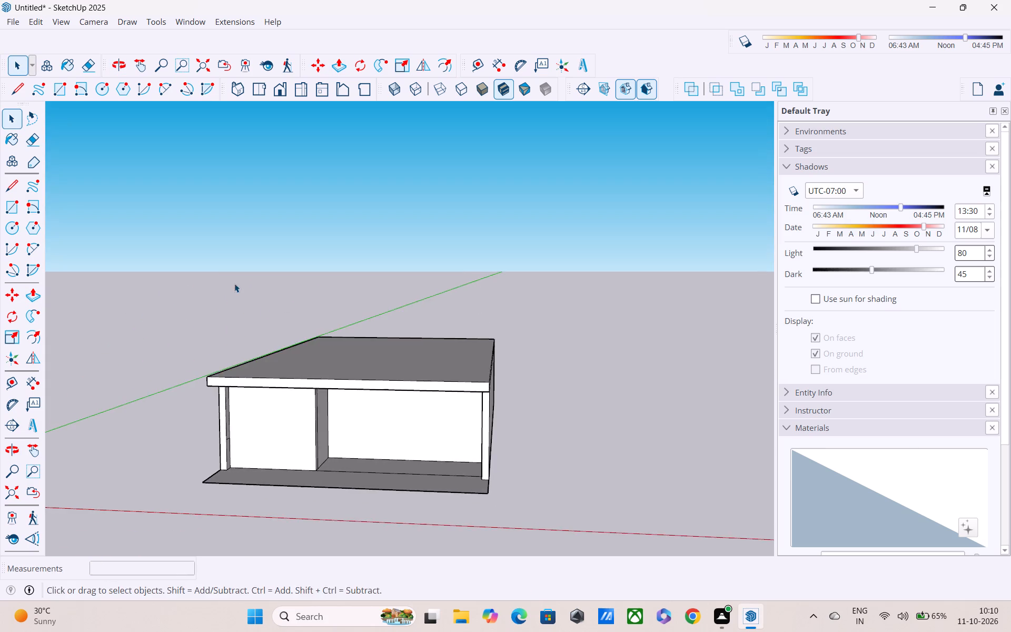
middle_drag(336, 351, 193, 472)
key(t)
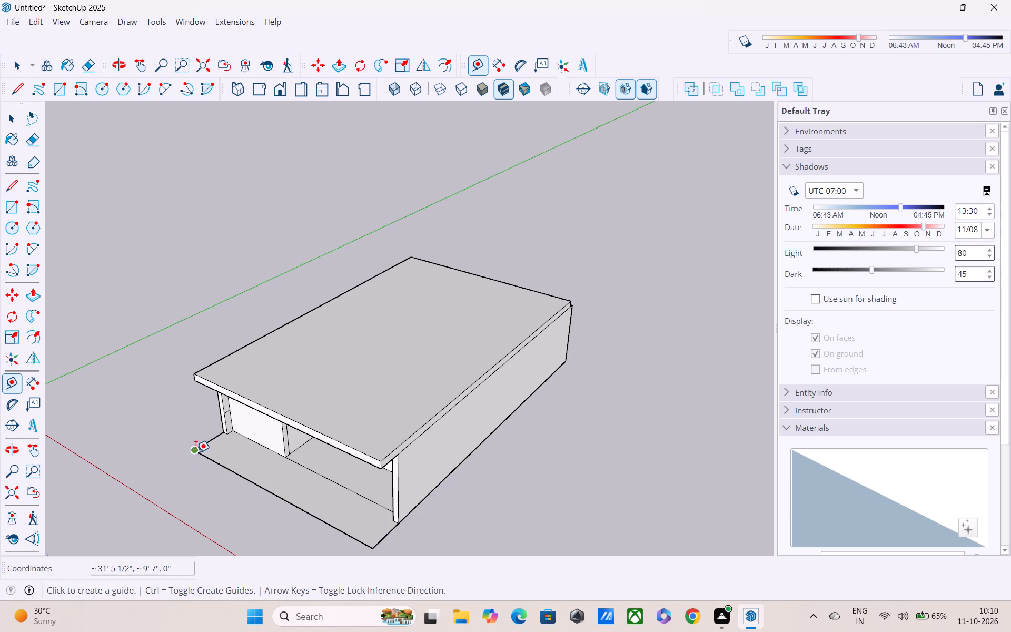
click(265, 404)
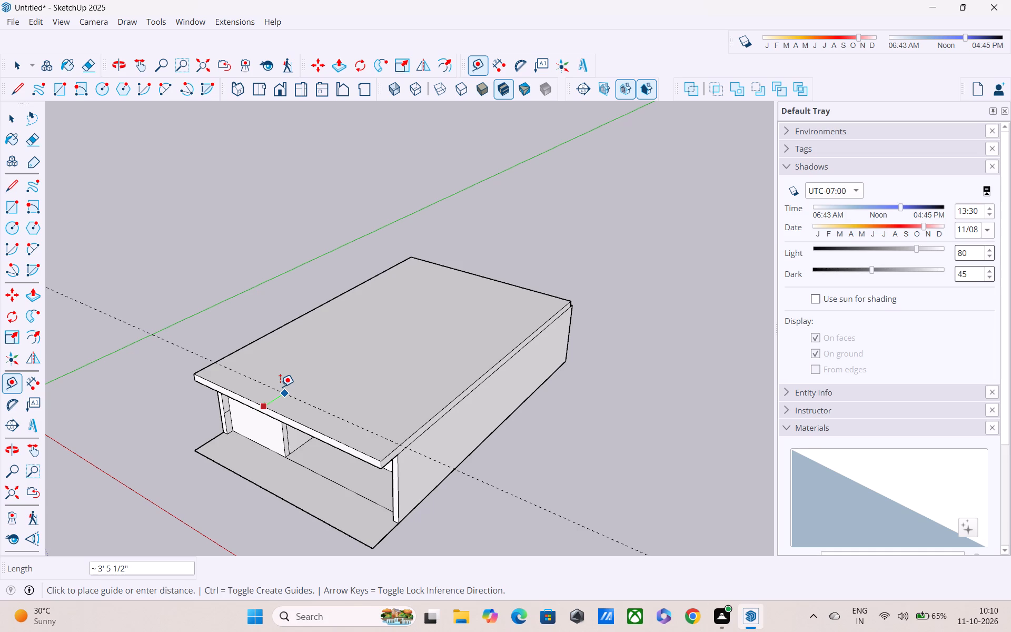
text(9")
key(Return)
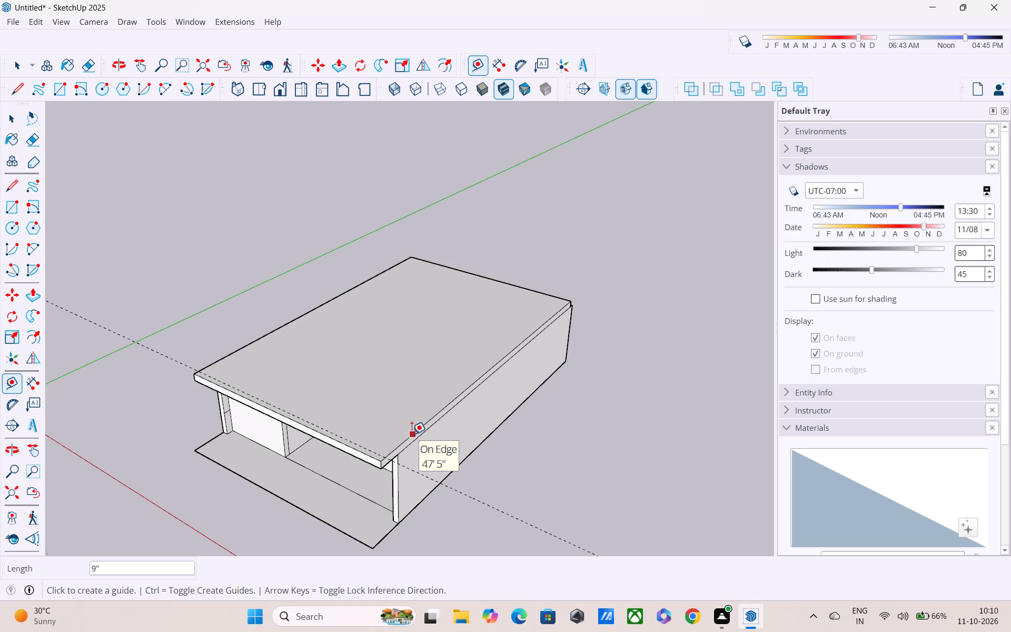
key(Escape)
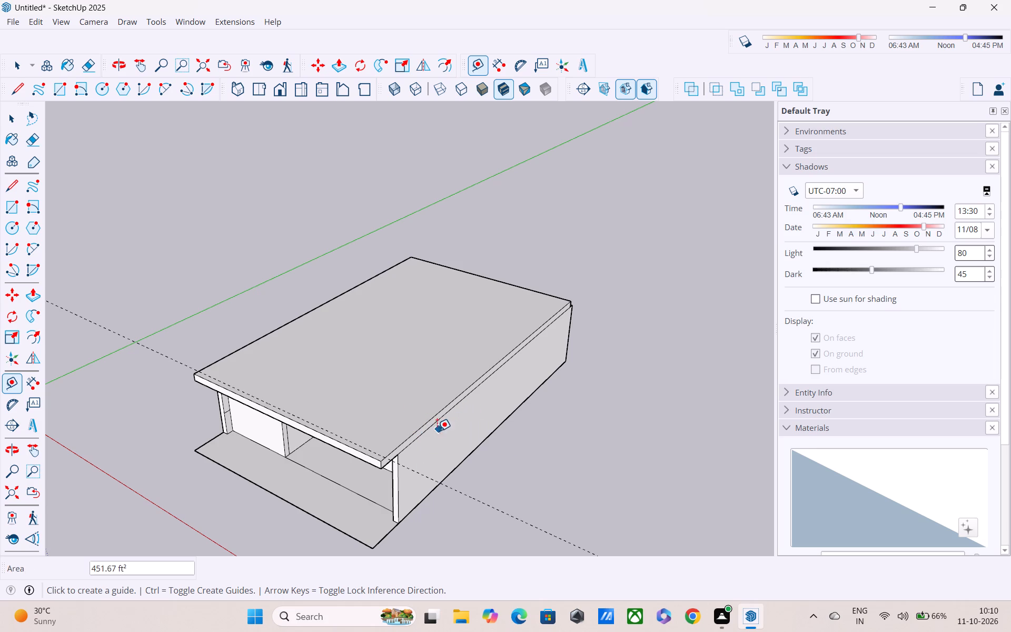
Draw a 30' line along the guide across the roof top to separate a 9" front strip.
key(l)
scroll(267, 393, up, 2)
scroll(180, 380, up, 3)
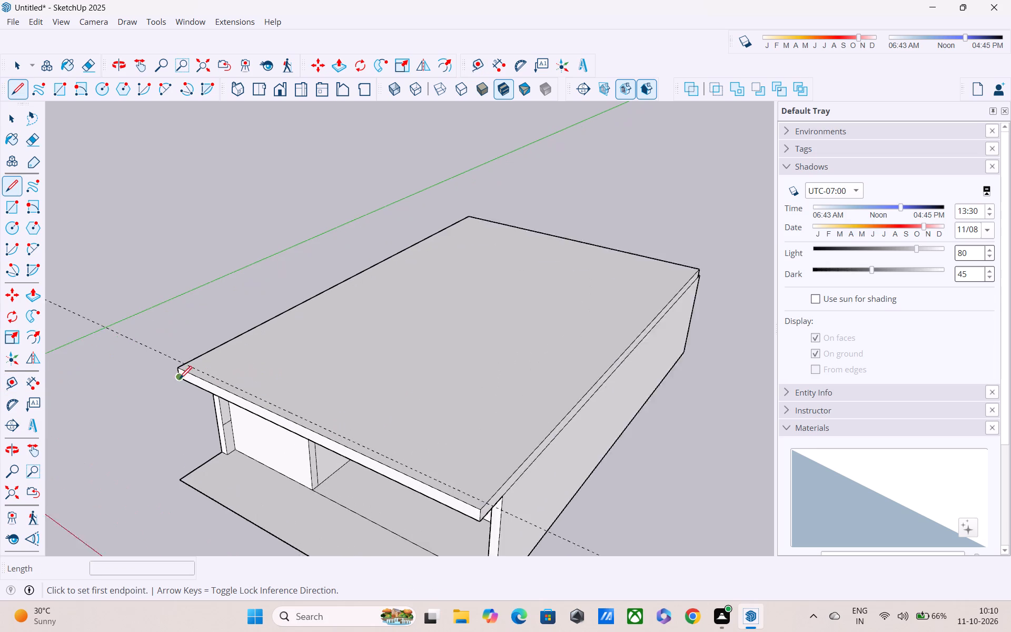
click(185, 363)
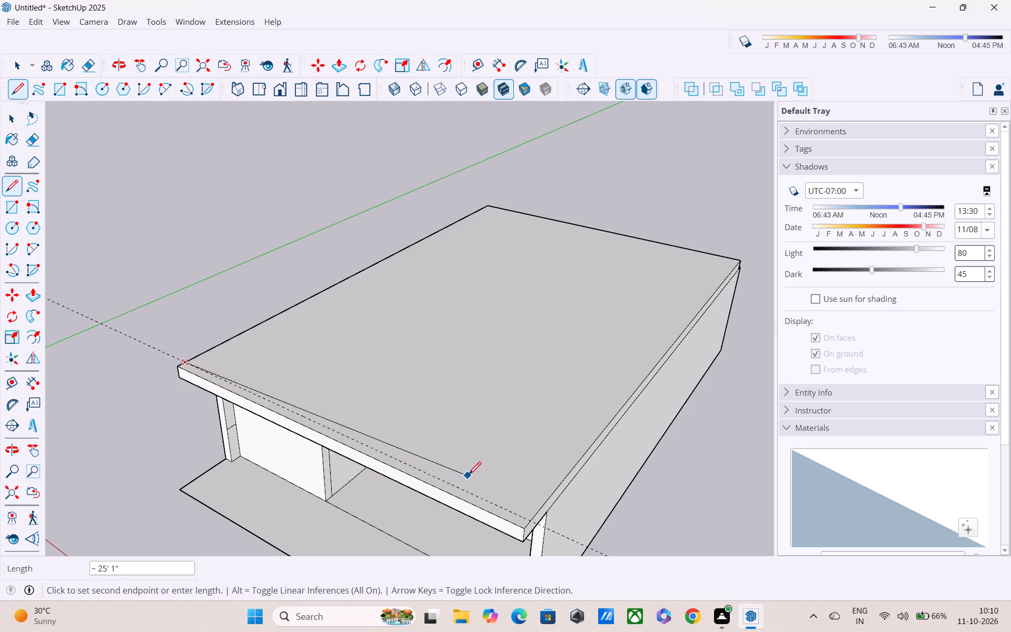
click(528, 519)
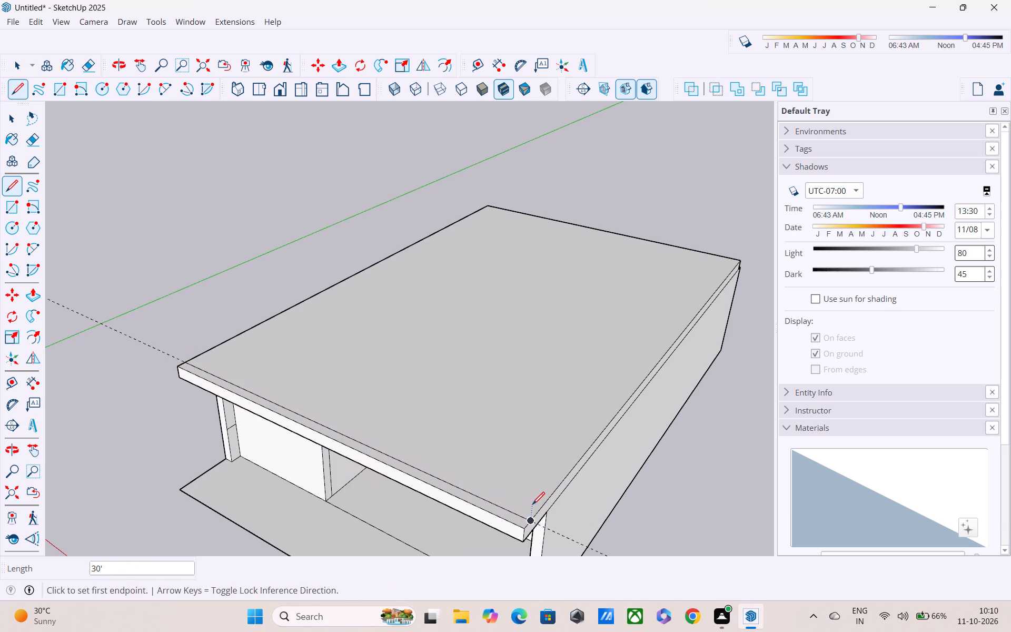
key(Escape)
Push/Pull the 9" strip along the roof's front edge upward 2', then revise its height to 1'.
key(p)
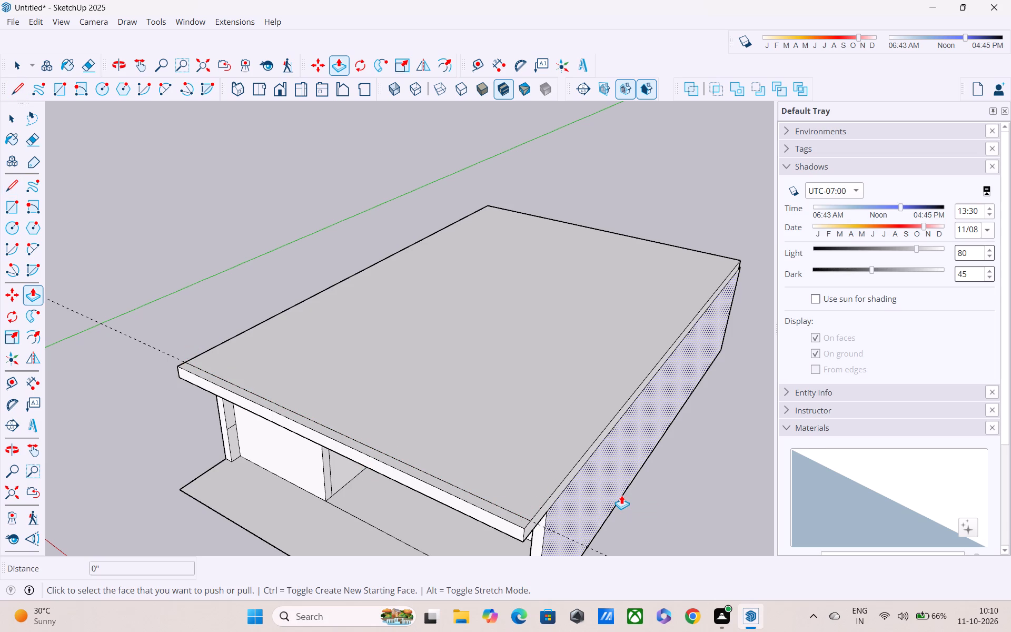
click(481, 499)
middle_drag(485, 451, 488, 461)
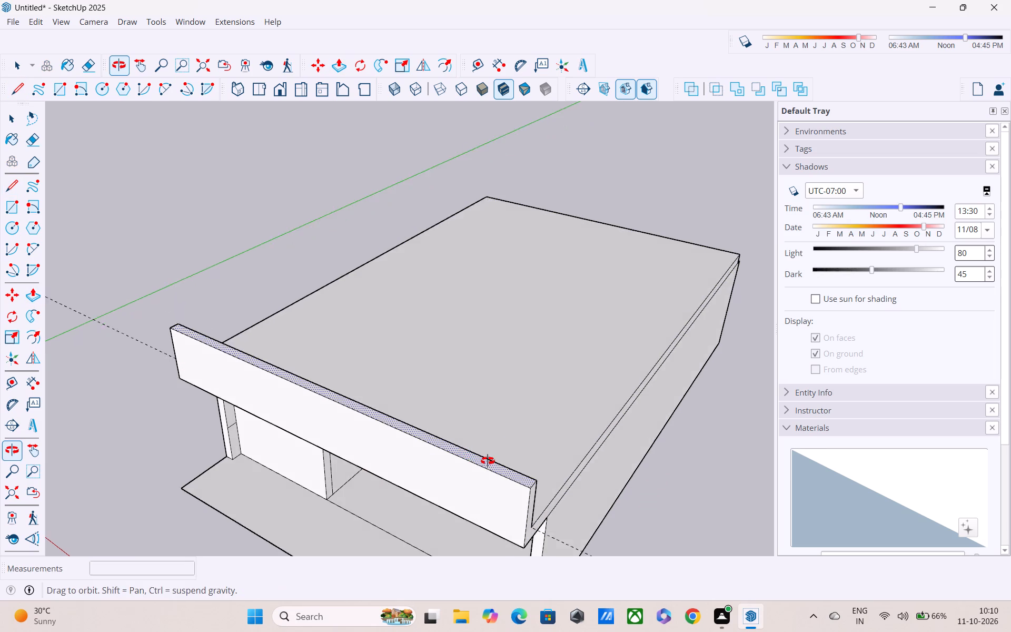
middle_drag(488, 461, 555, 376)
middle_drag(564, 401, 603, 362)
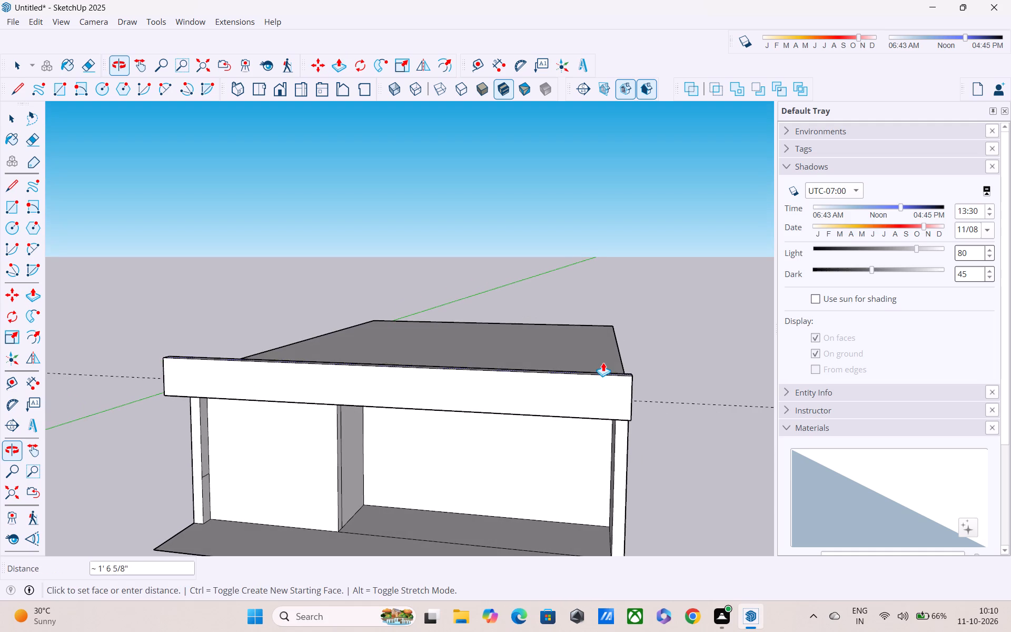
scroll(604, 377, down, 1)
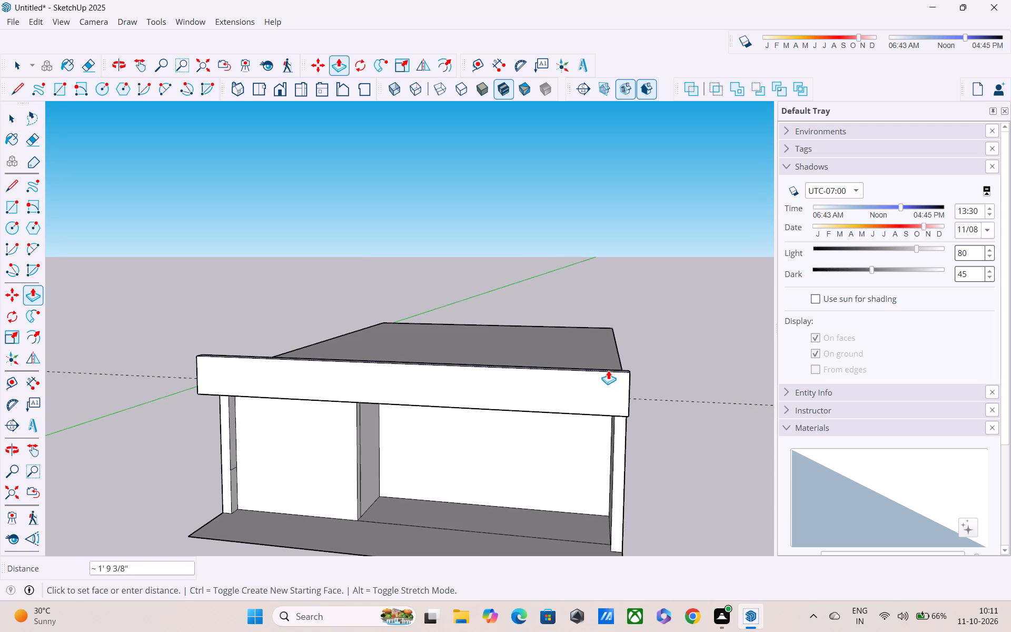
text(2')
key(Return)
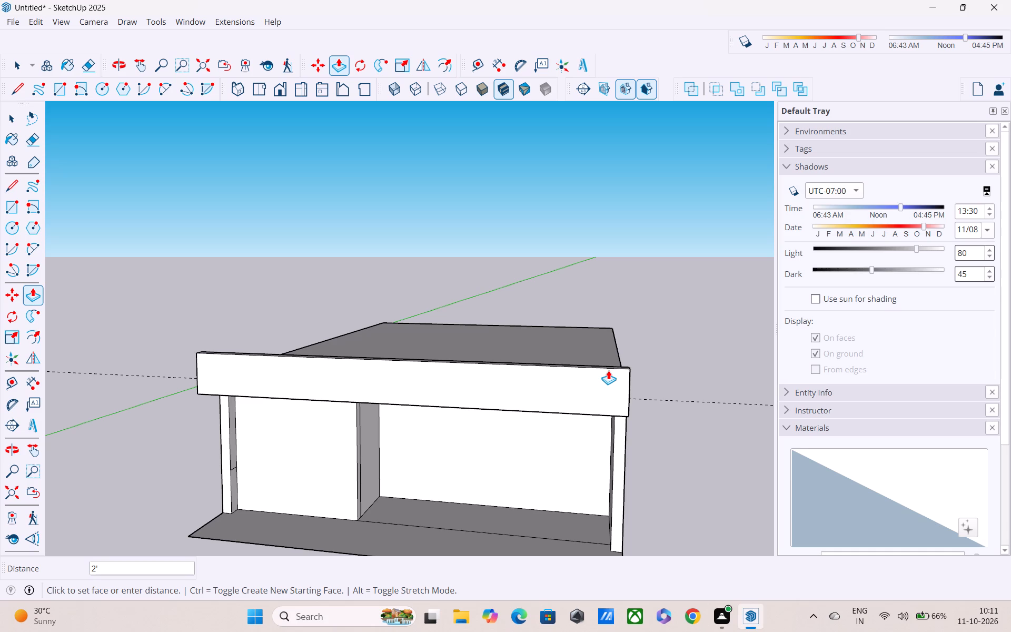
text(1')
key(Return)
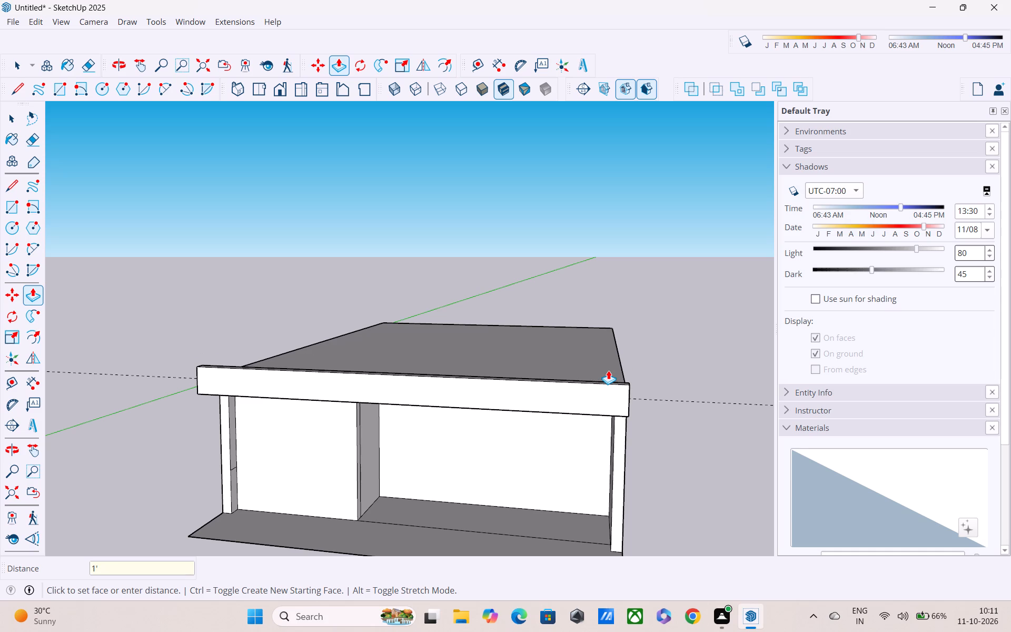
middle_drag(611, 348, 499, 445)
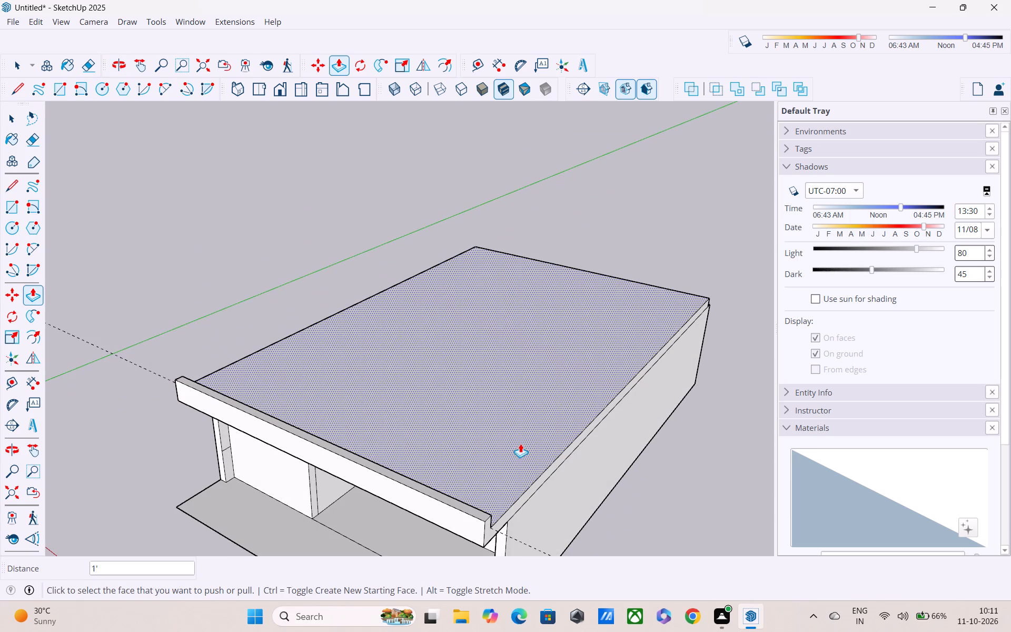
Examine the raised front strip, the roof top and the recess from several angles.
middle_drag(521, 443, 453, 506)
scroll(452, 505, up, 1)
key(Escape)
middle_drag(443, 502, 450, 470)
middle_drag(445, 490, 628, 439)
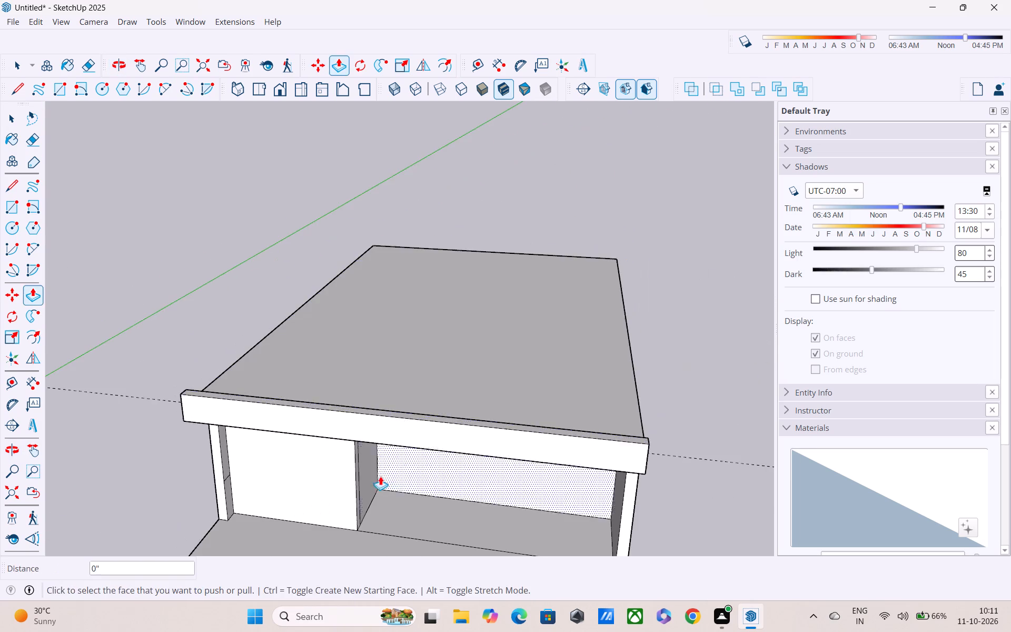
middle_drag(358, 478, 590, 456)
middle_drag(518, 450, 469, 405)
scroll(413, 428, up, 2)
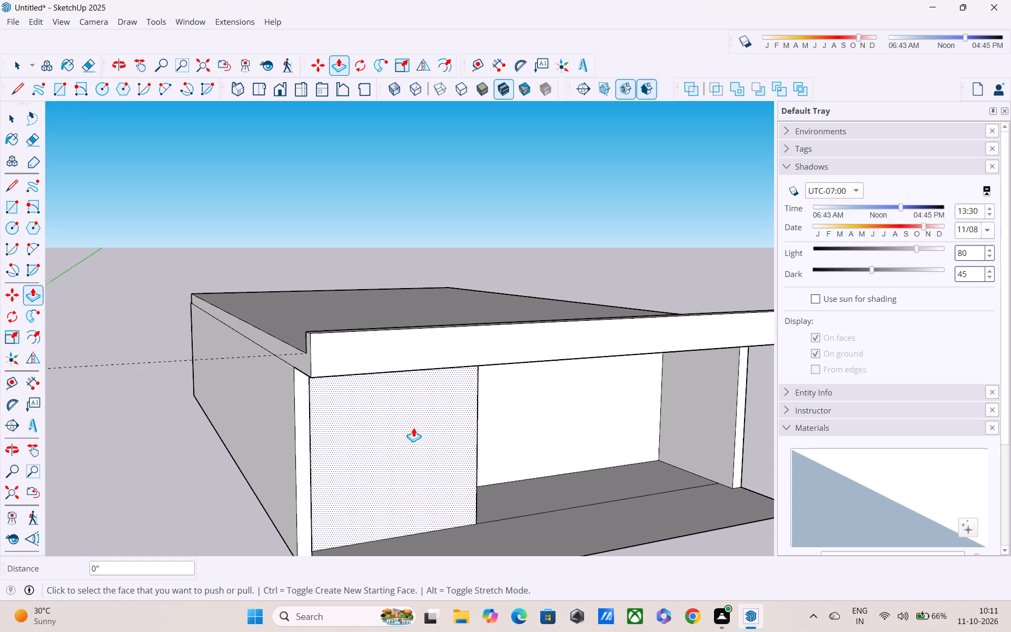
middle_drag(416, 414, 351, 453)
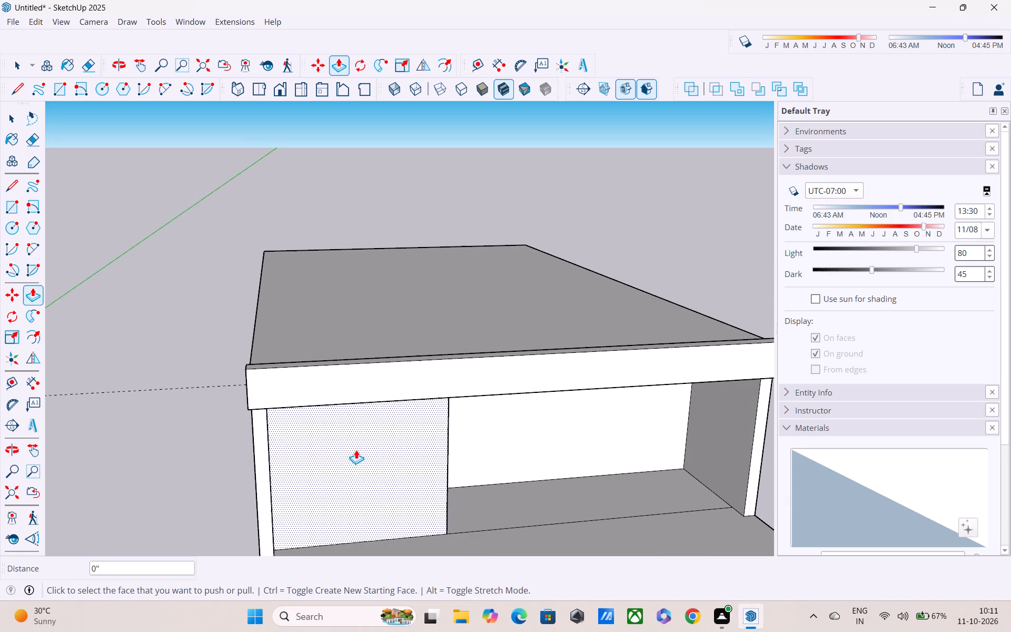
middle_drag(338, 446, 351, 405)
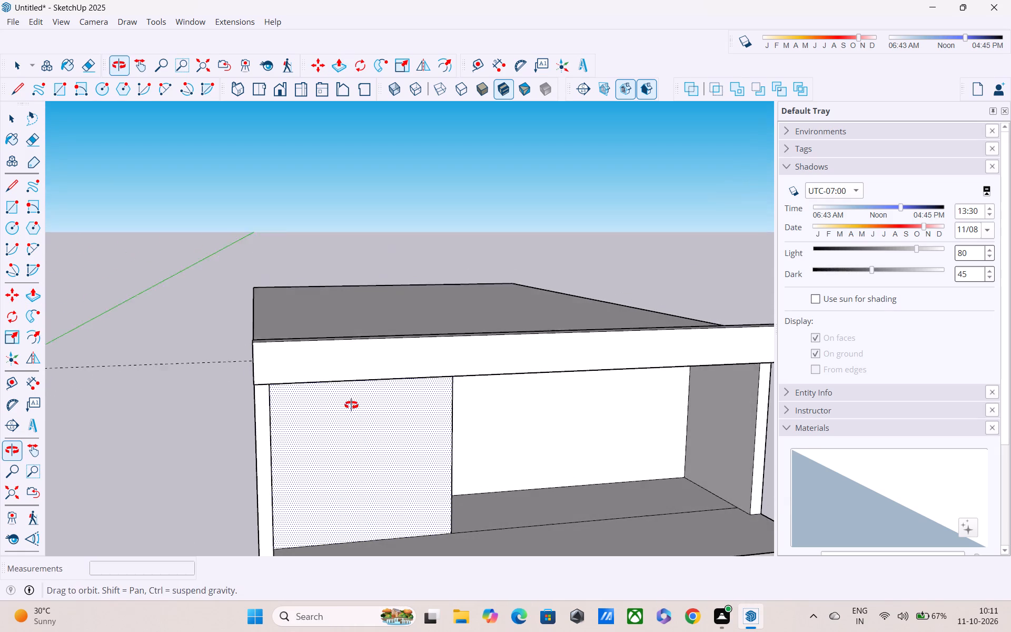
middle_drag(351, 405, 352, 403)
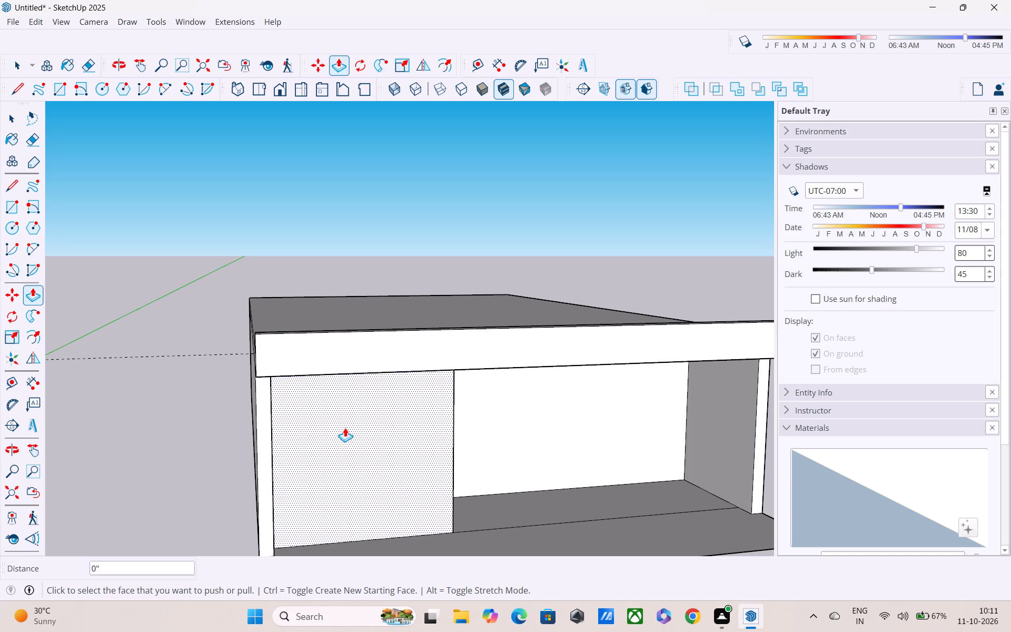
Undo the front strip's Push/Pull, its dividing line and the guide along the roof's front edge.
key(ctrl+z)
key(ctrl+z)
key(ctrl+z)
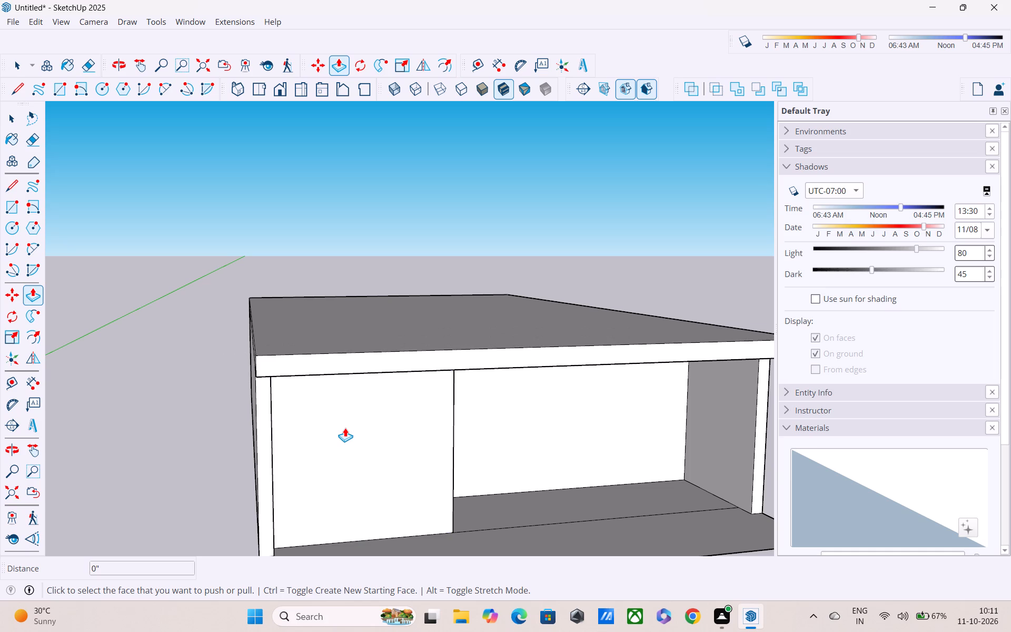
Place a guide 9" in from the roof slab's long side edge nearest the non-recessed front wall.
scroll(342, 421, down, 1)
middle_drag(346, 433, 344, 533)
key(Escape)
key(l)
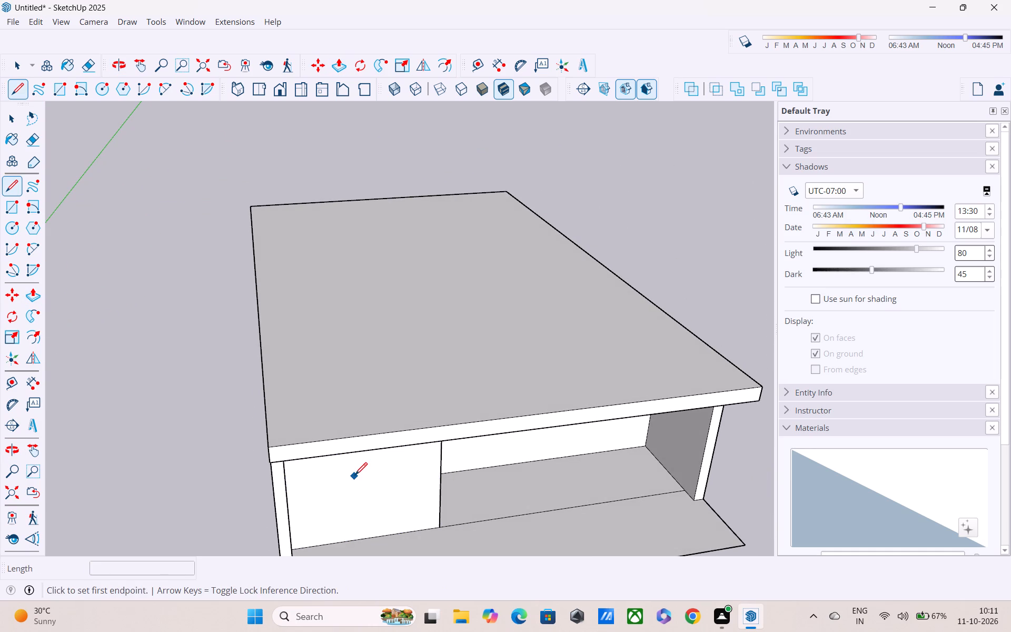
key(Escape)
key(t)
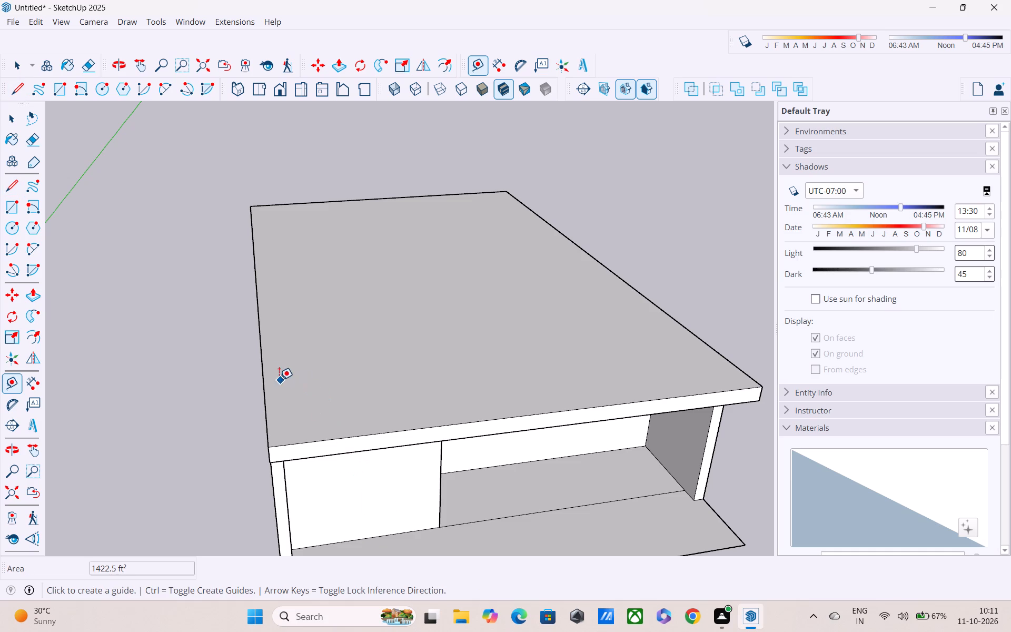
click(264, 367)
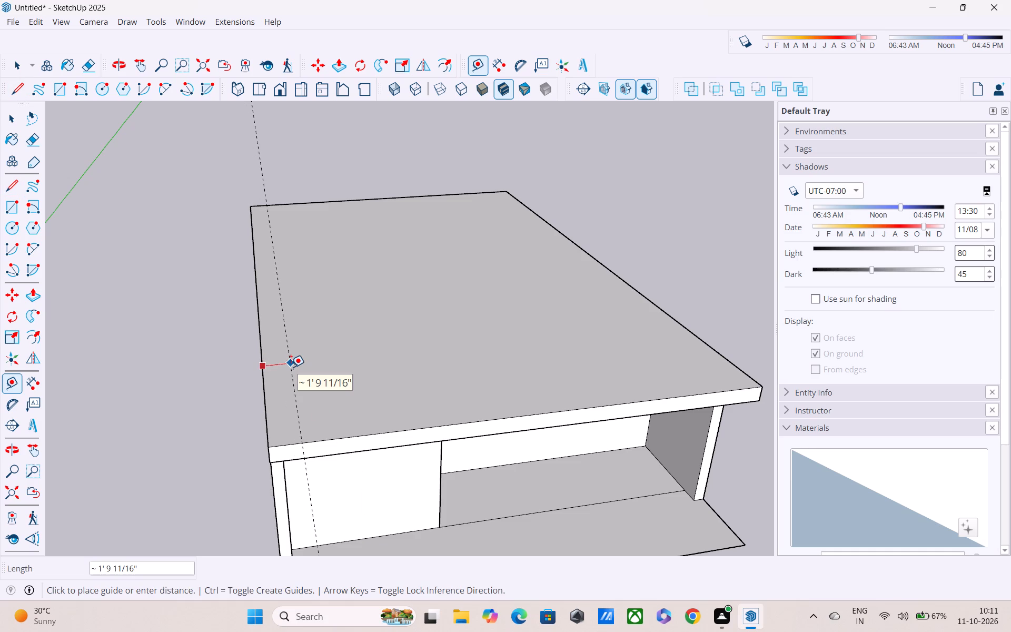
text(9")
key(Return)
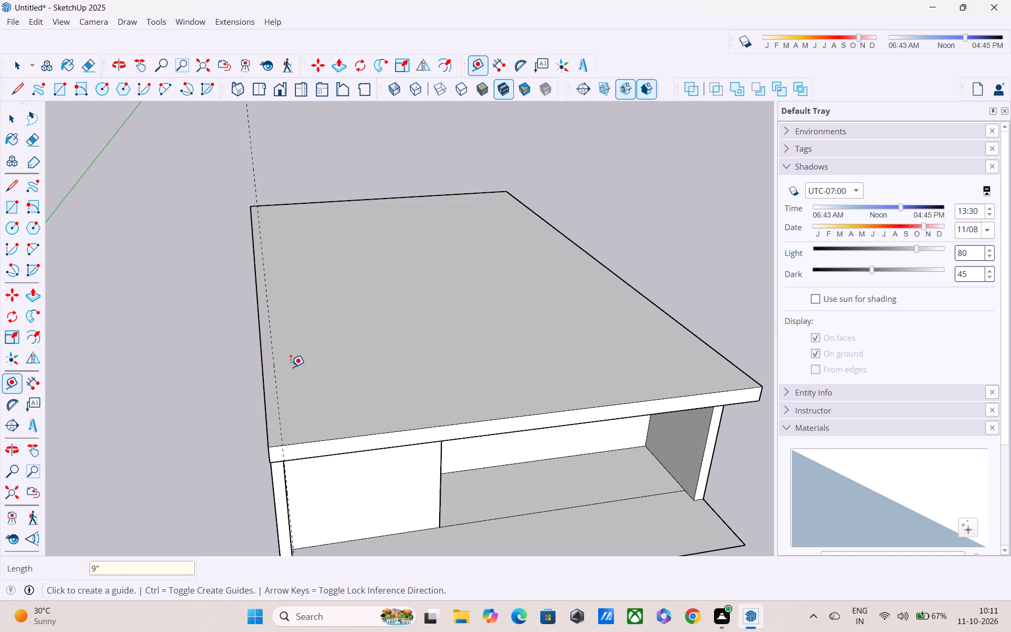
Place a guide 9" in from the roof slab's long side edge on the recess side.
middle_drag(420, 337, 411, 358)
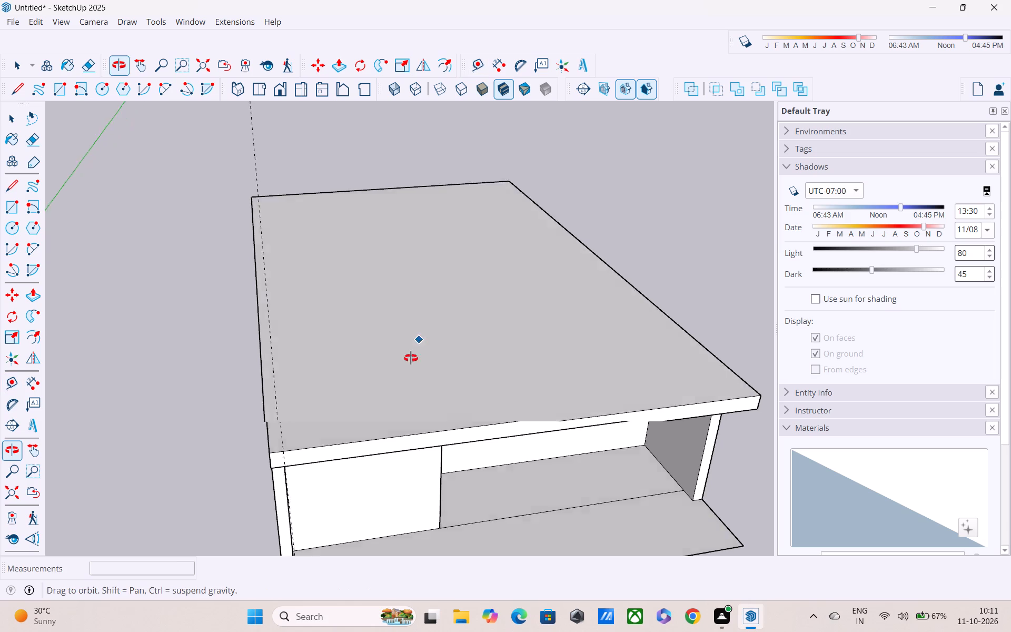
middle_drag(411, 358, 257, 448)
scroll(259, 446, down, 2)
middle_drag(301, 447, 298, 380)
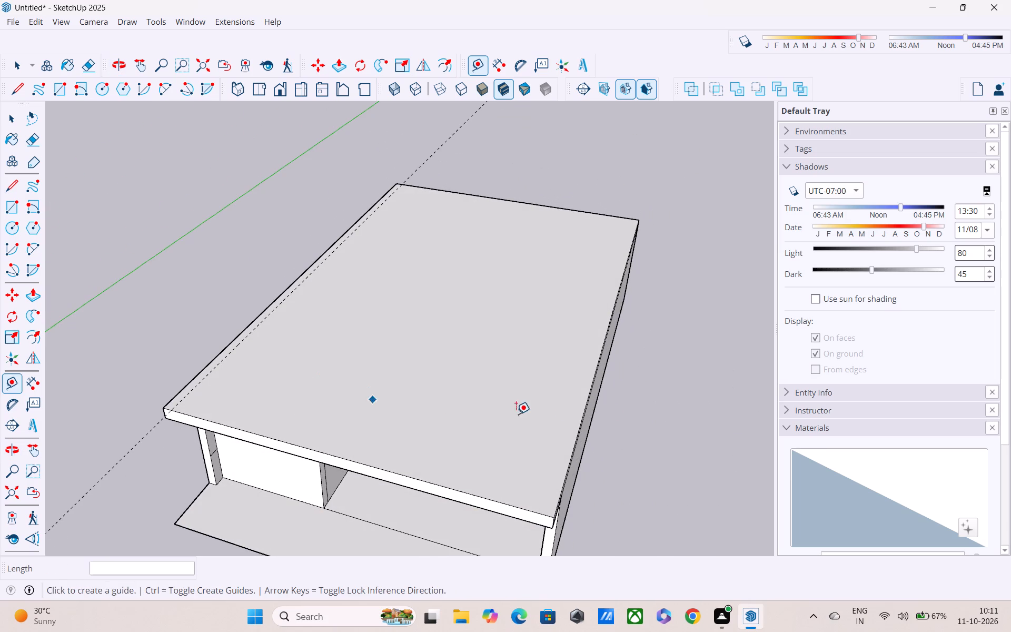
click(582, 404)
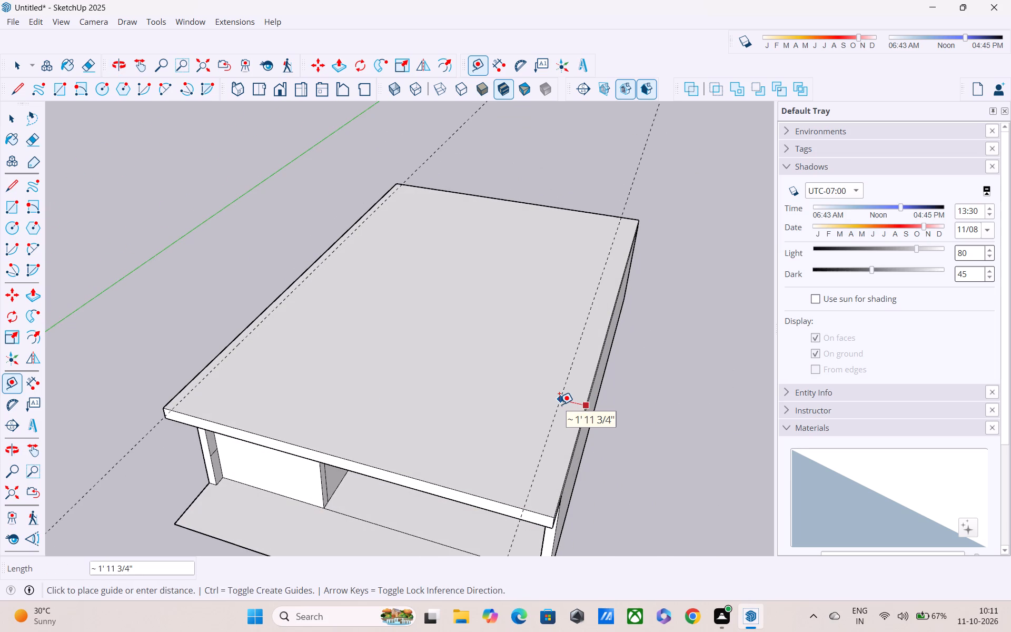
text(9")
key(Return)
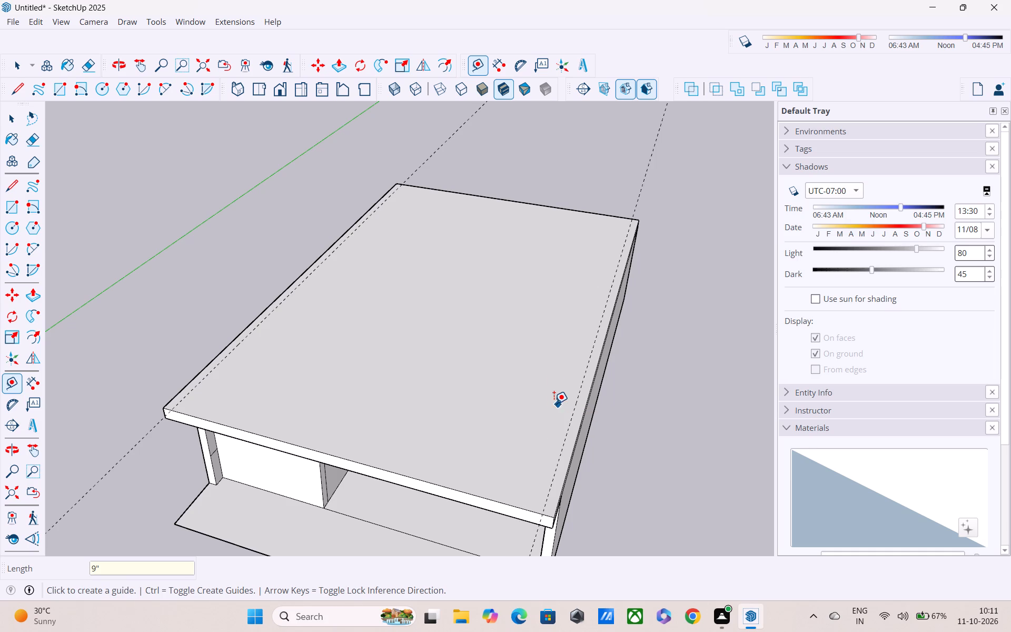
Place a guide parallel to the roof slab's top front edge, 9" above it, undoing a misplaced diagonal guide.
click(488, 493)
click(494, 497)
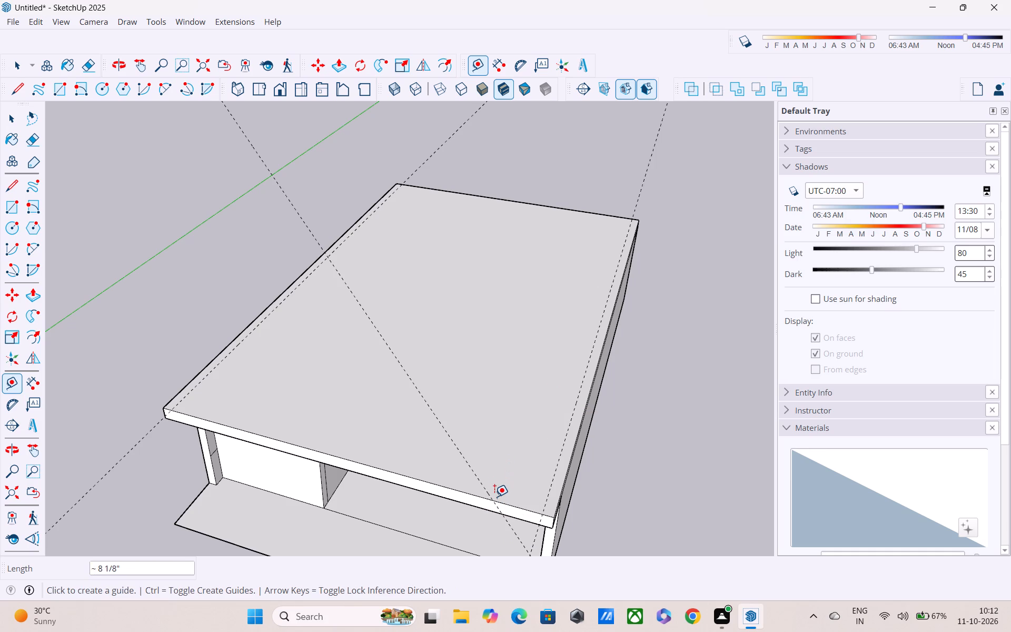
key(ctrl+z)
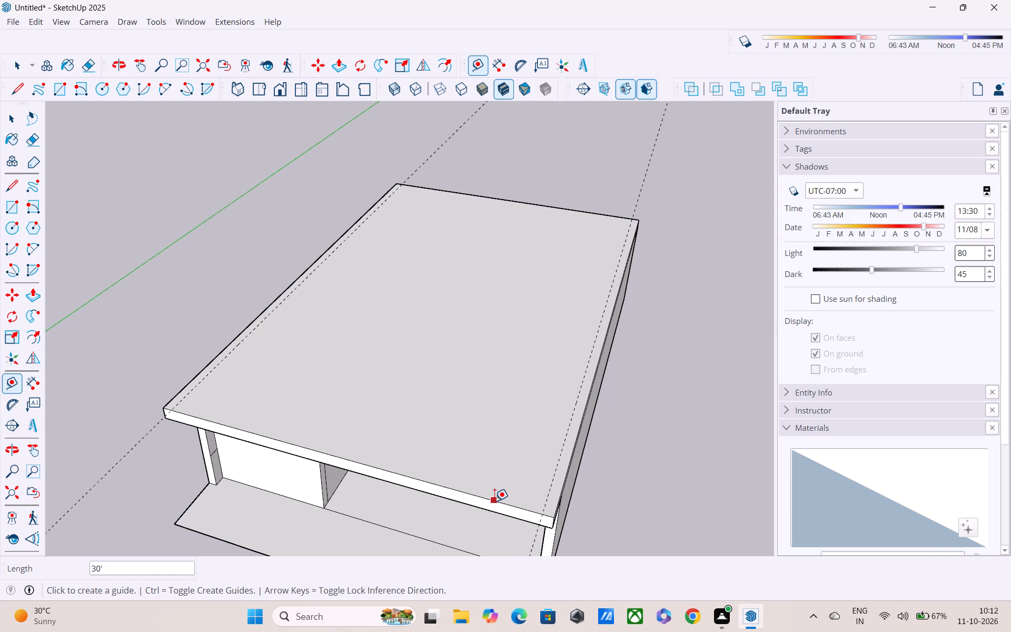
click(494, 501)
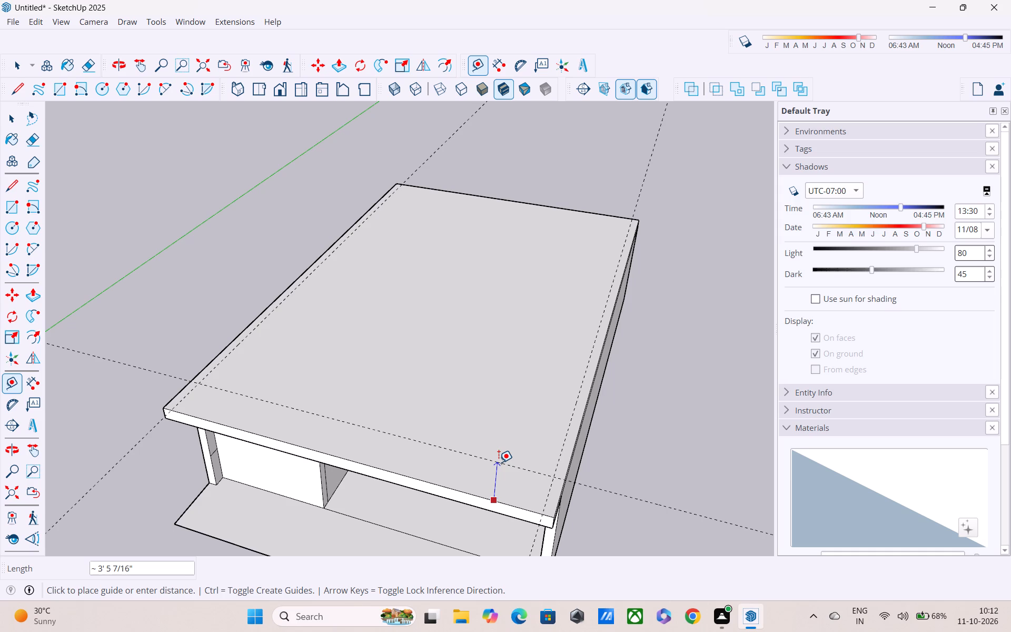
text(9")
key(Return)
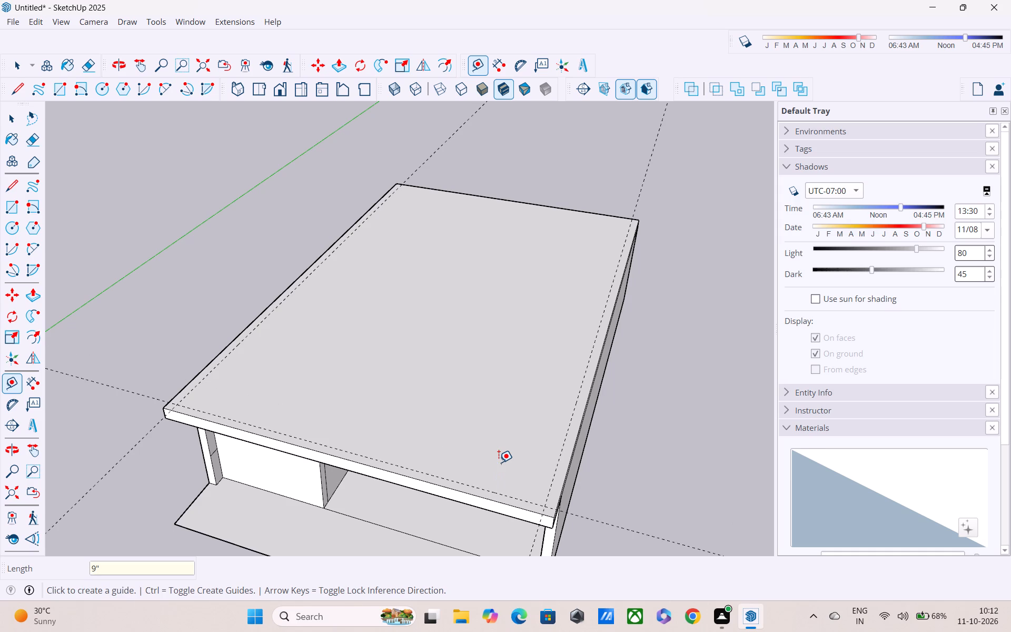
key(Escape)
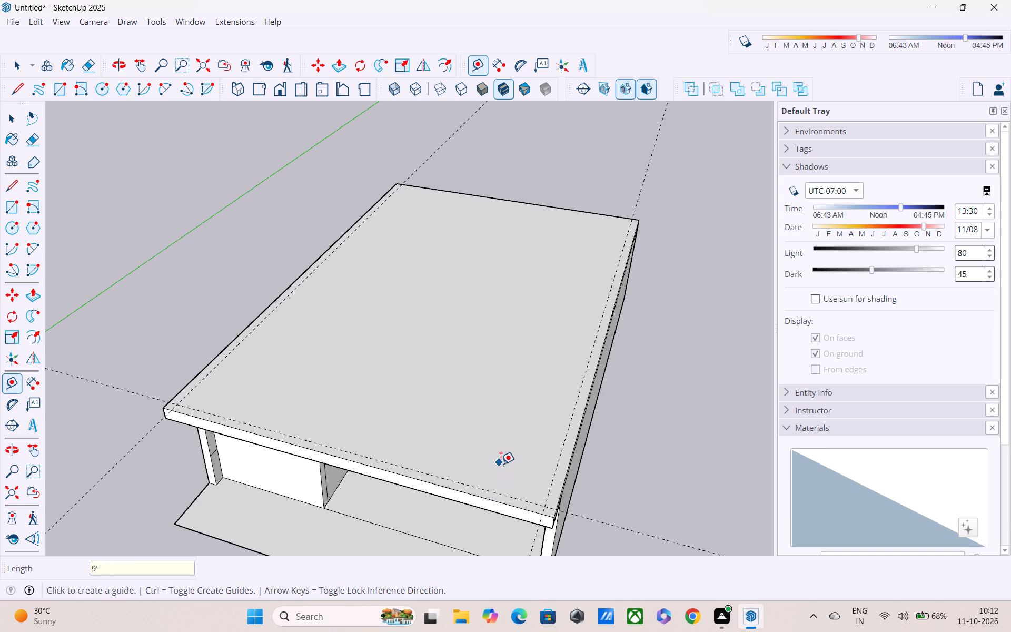
Push/Pull the roof slab's whole top face upward about 9 11/16".
key(space)
click(505, 467)
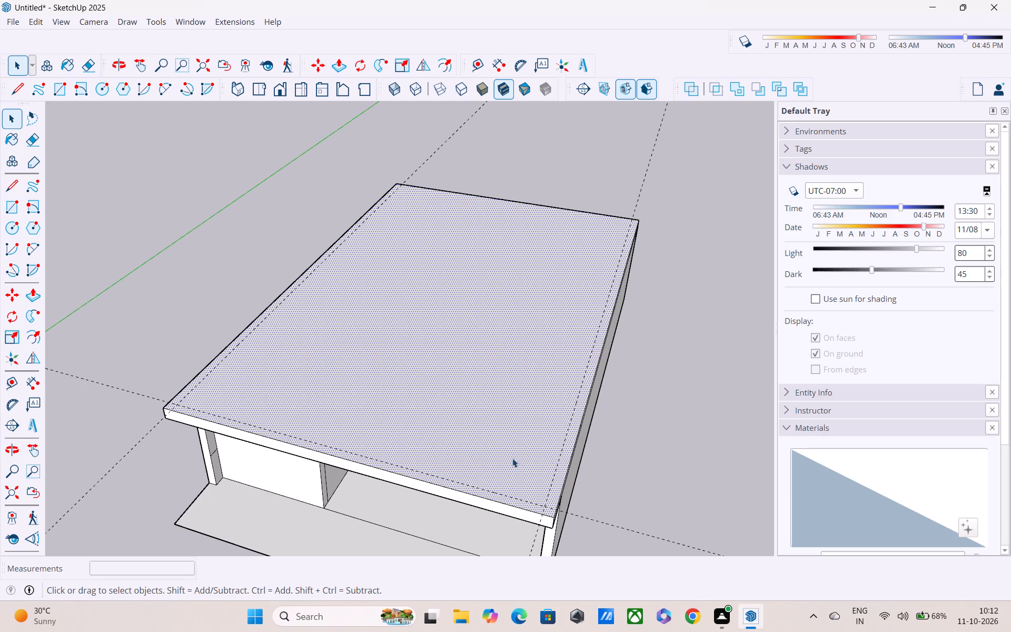
key(p)
click(512, 458)
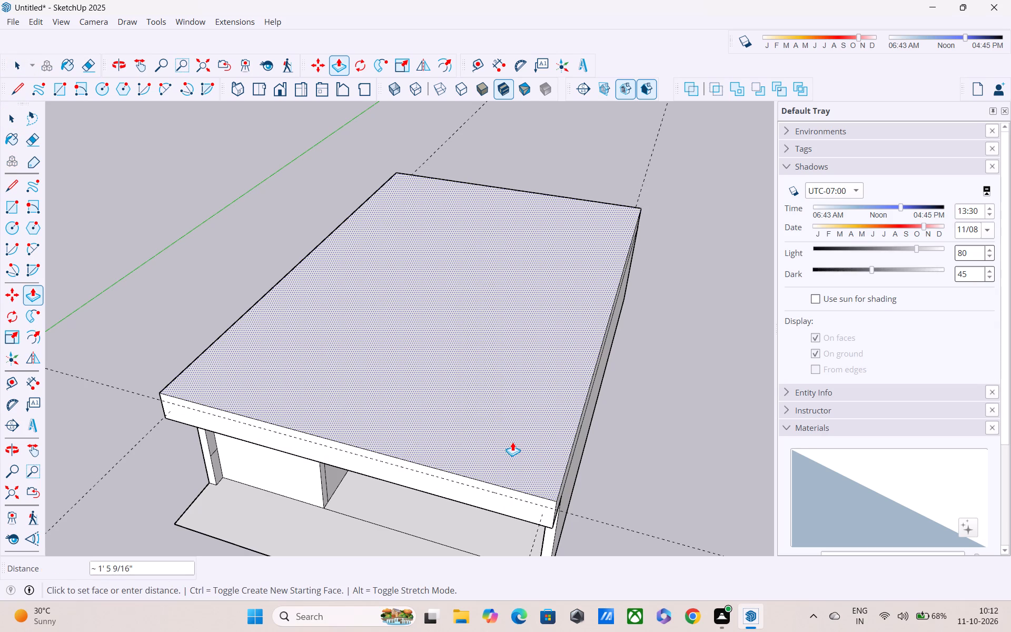
middle_drag(512, 442, 548, 391)
middle_drag(568, 408, 578, 420)
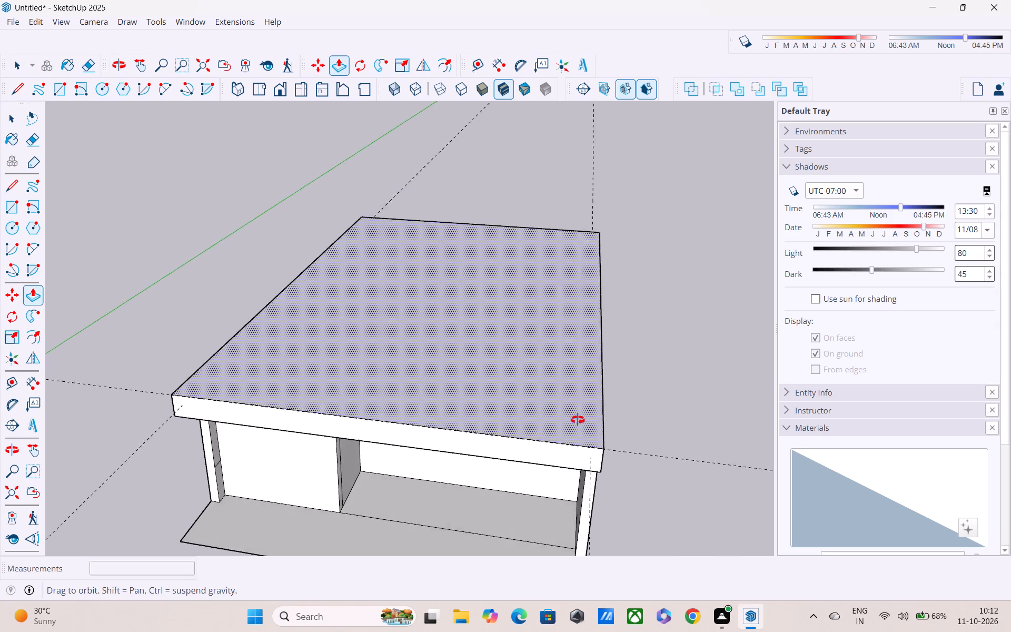
middle_drag(578, 420, 589, 381)
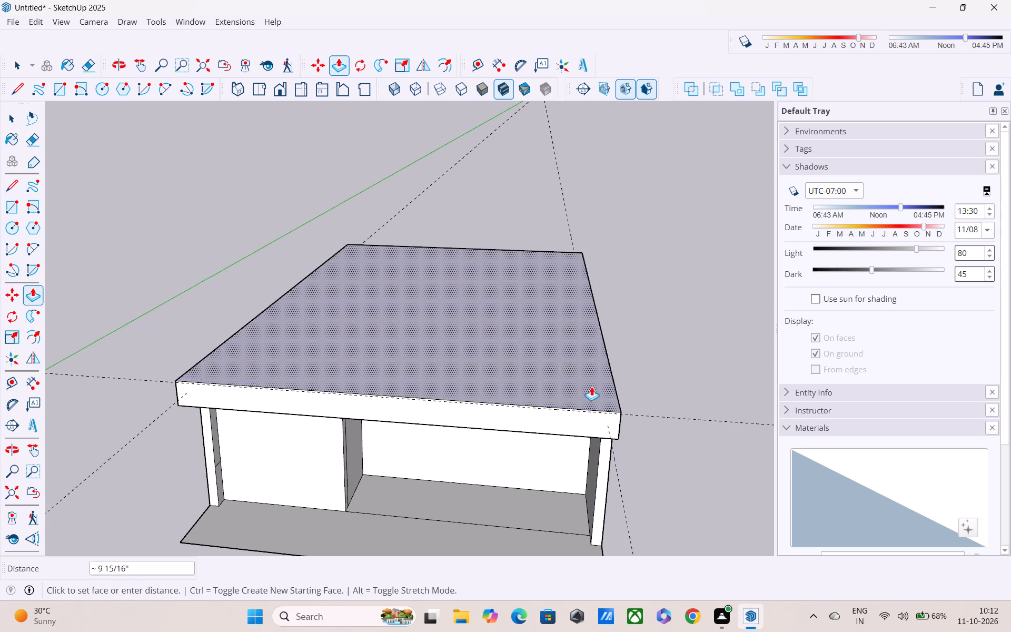
middle_drag(594, 394, 610, 357)
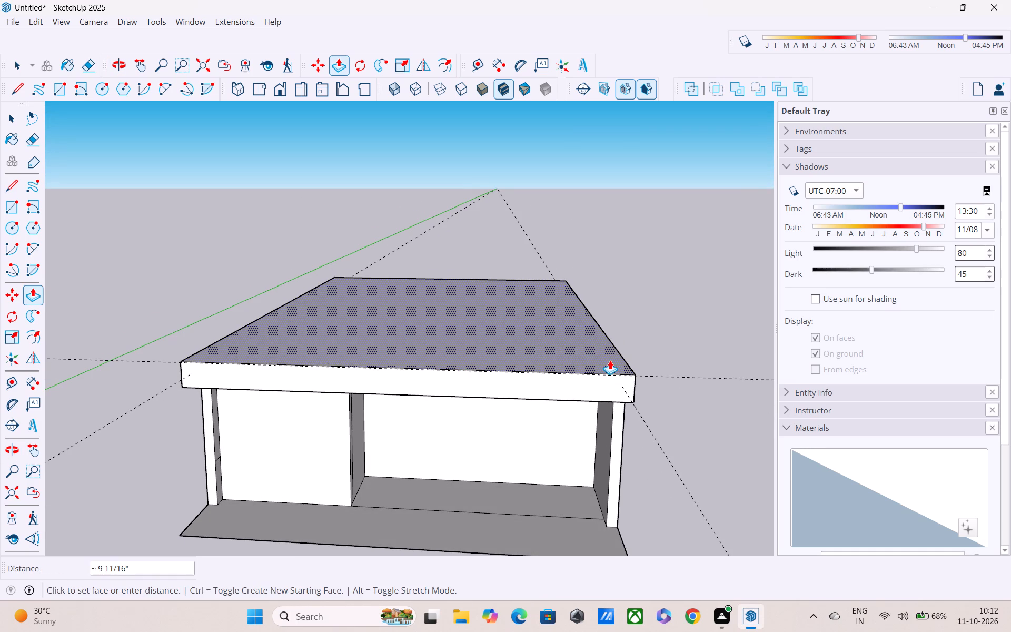
click(610, 360)
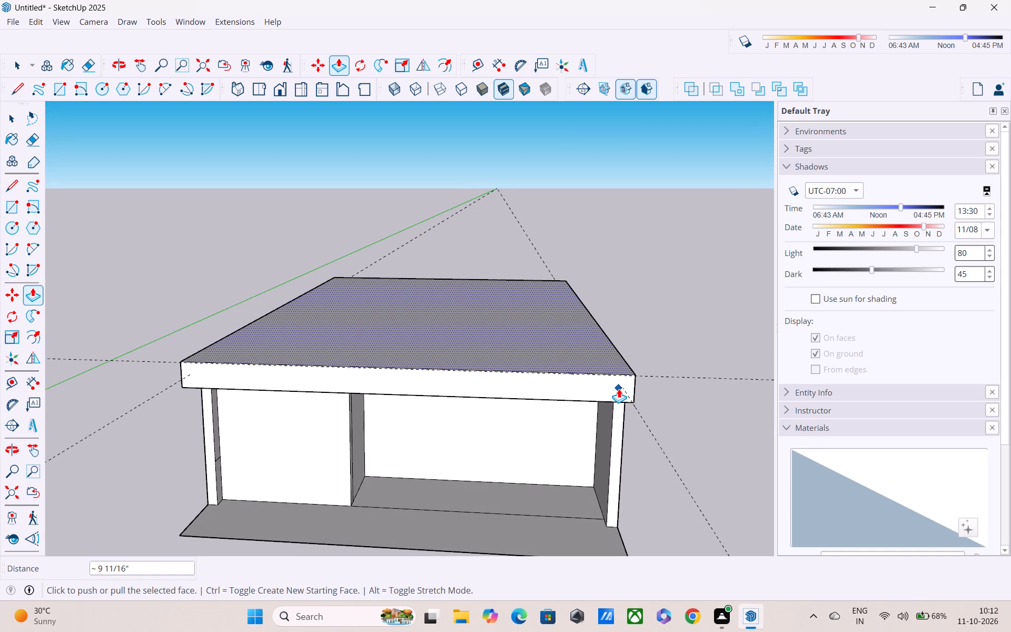
key(Escape)
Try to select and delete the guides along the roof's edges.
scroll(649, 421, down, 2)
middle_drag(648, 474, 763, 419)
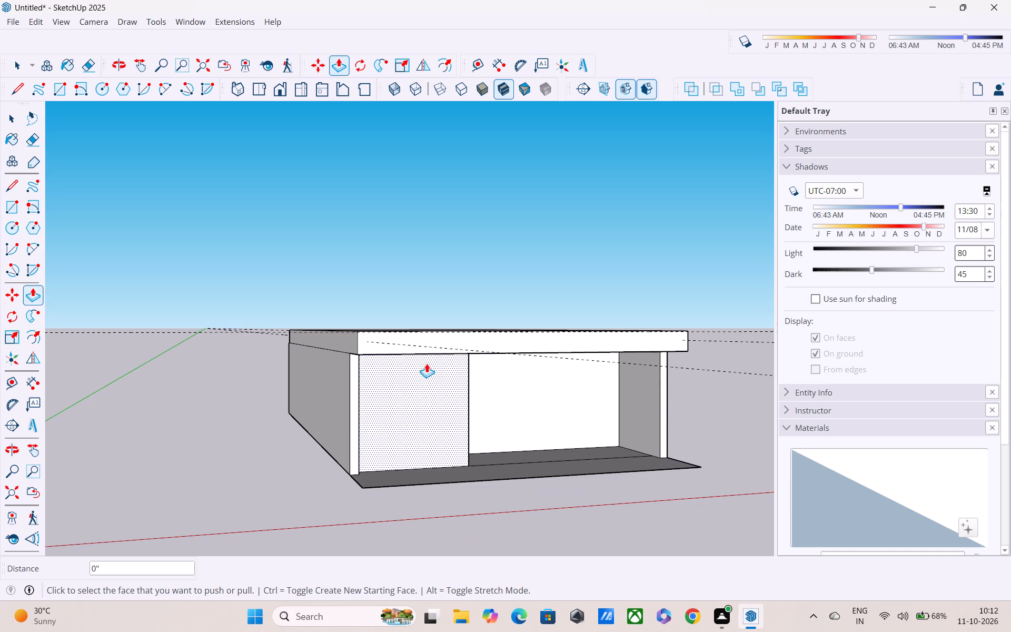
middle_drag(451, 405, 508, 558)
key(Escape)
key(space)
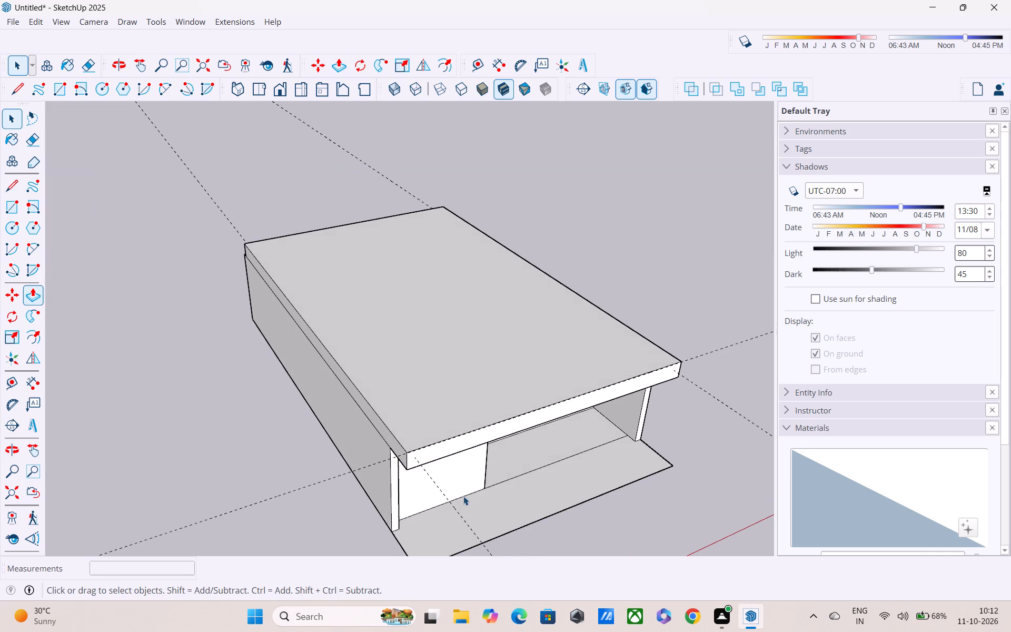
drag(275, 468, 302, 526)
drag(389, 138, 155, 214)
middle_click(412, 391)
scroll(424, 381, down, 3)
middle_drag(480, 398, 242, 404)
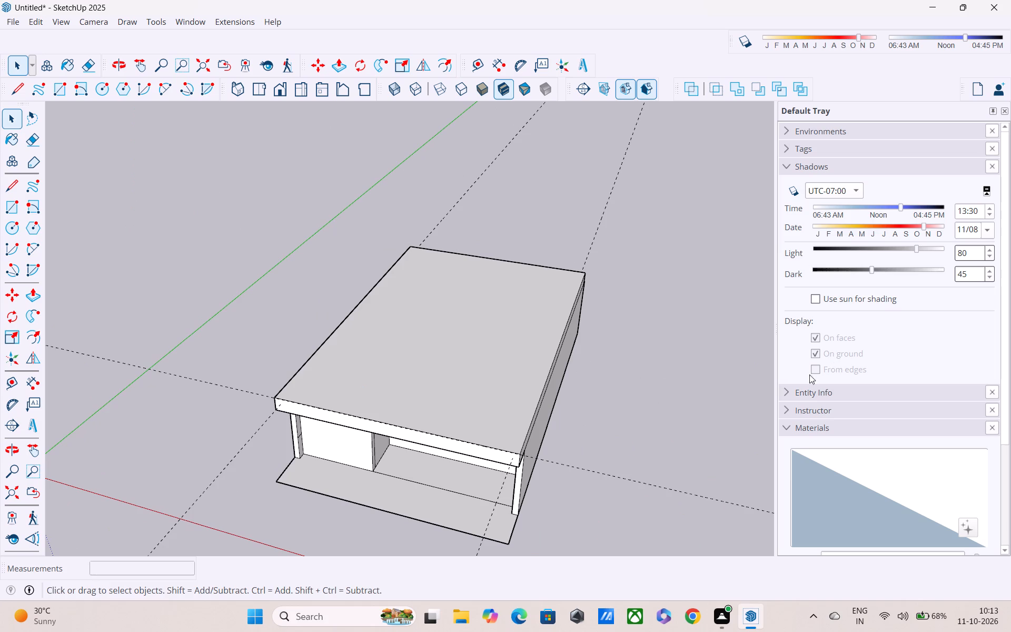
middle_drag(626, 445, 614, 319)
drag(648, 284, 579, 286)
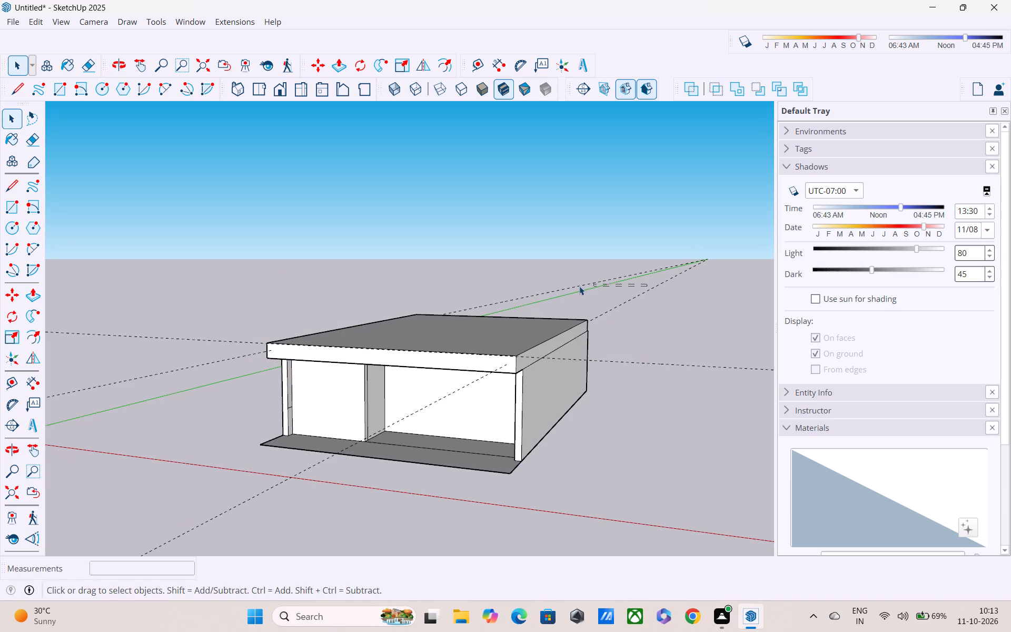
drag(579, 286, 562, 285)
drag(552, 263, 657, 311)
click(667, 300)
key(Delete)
Delete the two guides running along the roof slab's long sides.
middle_drag(667, 299, 671, 313)
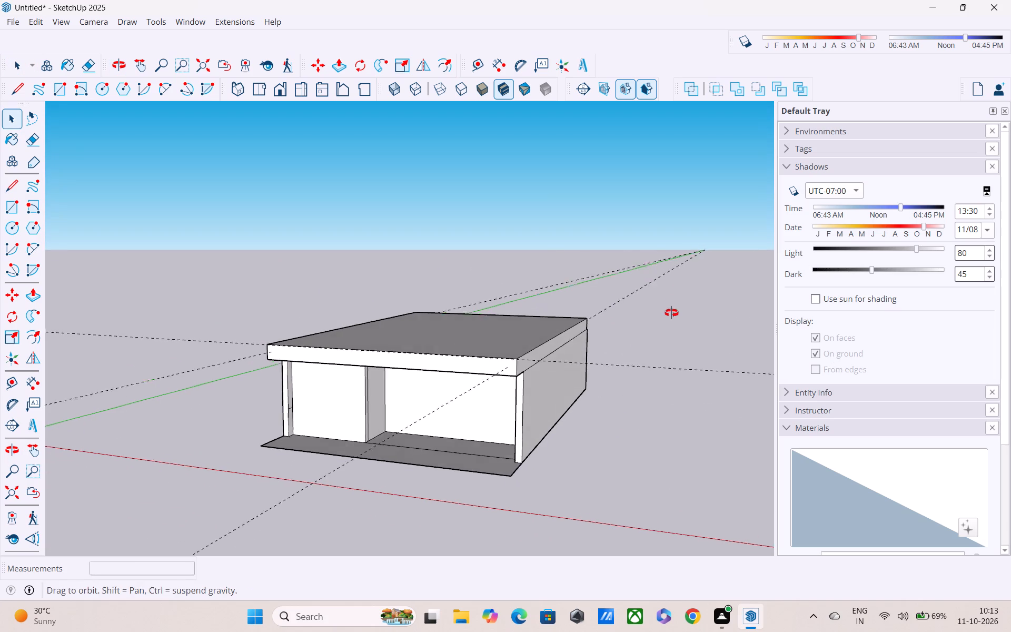
middle_drag(671, 313, 459, 490)
scroll(519, 397, down, 3)
middle_drag(602, 388, 481, 367)
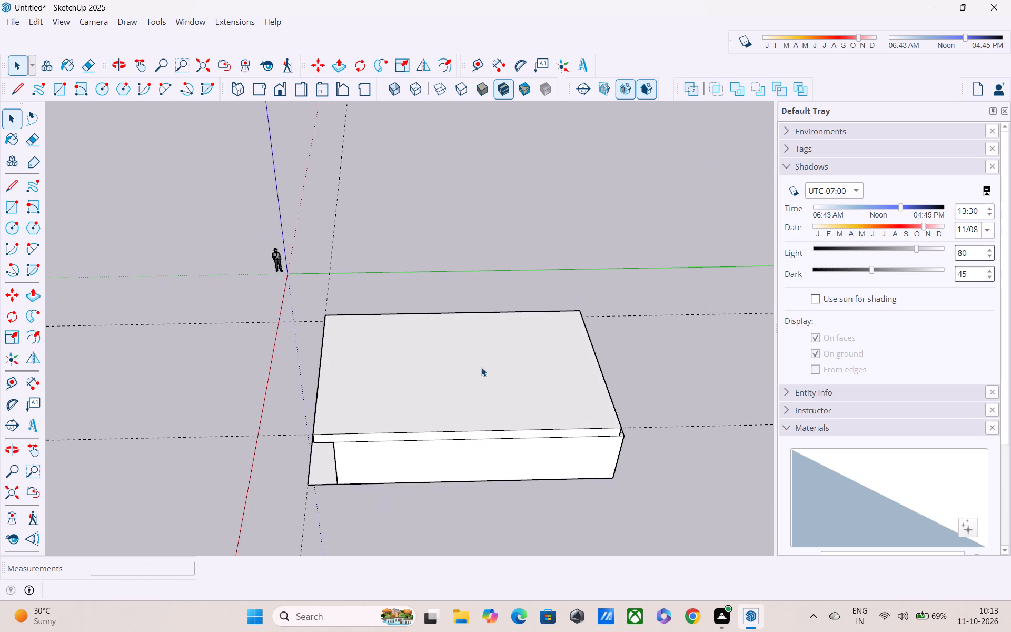
shift+middle_drag(481, 367, 300, 380)
drag(511, 291, 589, 466)
drag(590, 466, 551, 282)
key(F12)
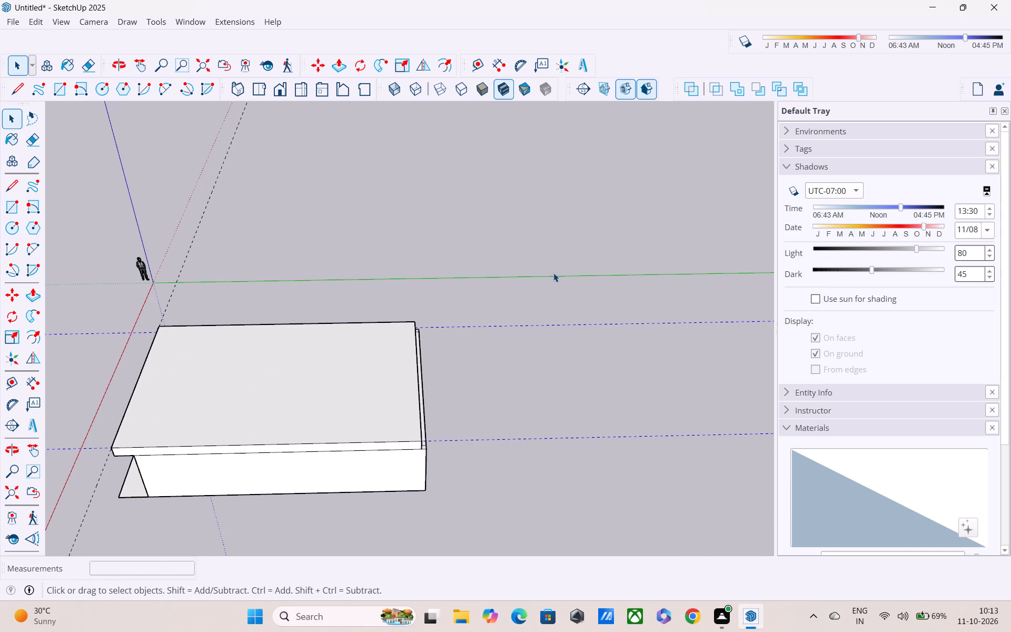
key(F12)
key(Delete)
Delete the remaining guide along the roof slab's front edge.
scroll(629, 343, down, 3)
middle_drag(563, 453, 716, 354)
middle_drag(540, 482, 665, 388)
drag(636, 368, 640, 437)
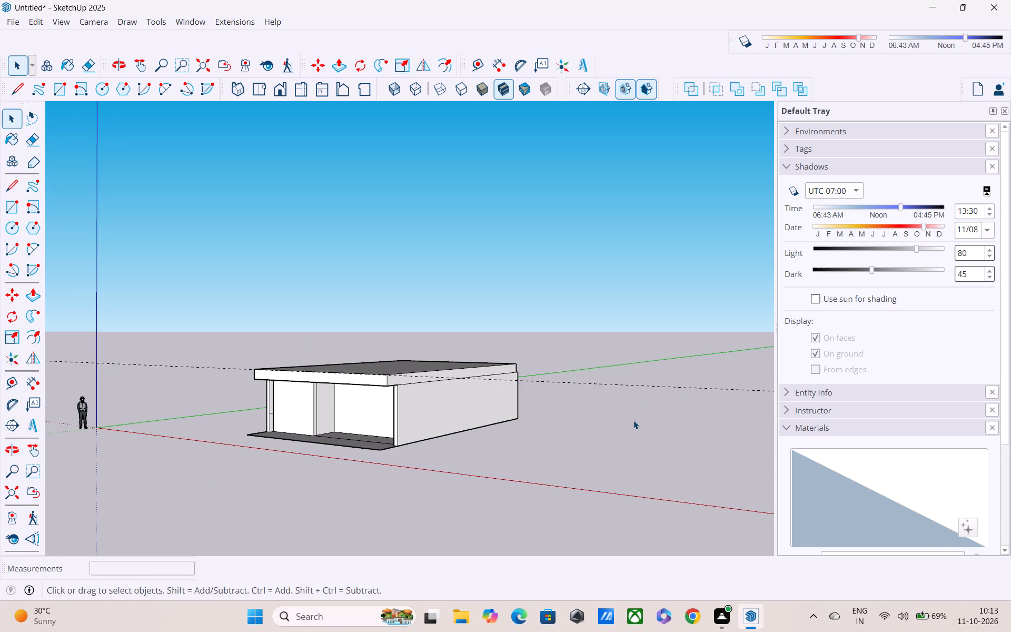
key(Delete)
scroll(633, 399, up, 2)
middle_drag(633, 397, 504, 497)
drag(502, 495, 253, 631)
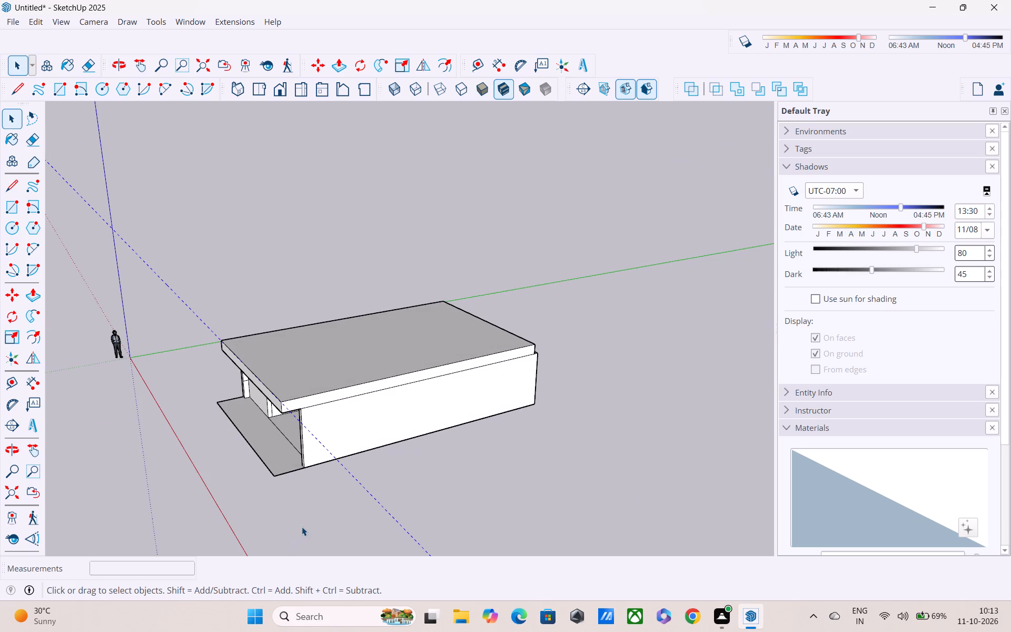
key(Delete)
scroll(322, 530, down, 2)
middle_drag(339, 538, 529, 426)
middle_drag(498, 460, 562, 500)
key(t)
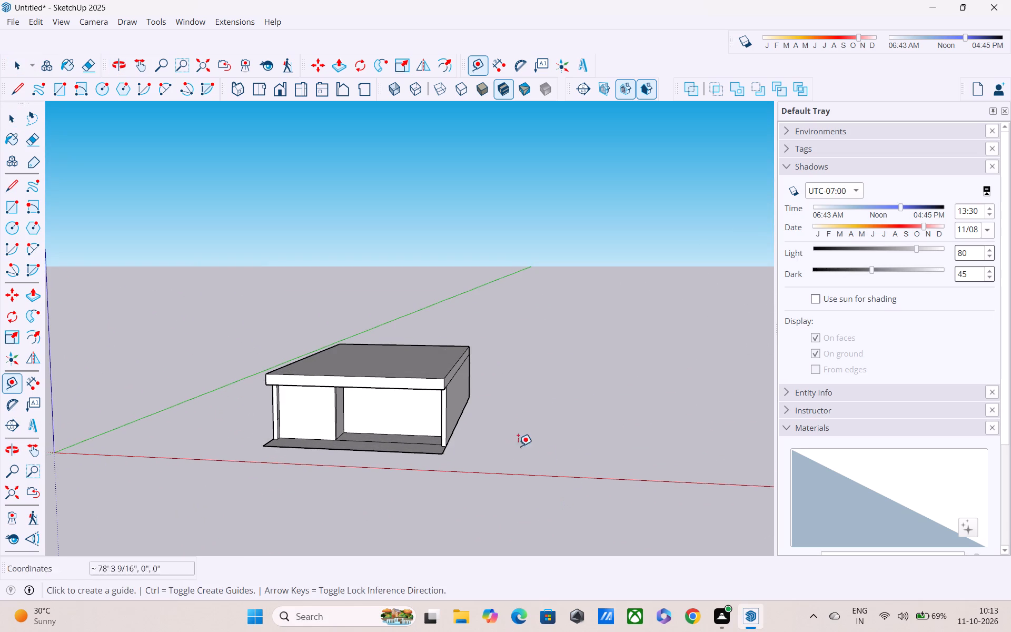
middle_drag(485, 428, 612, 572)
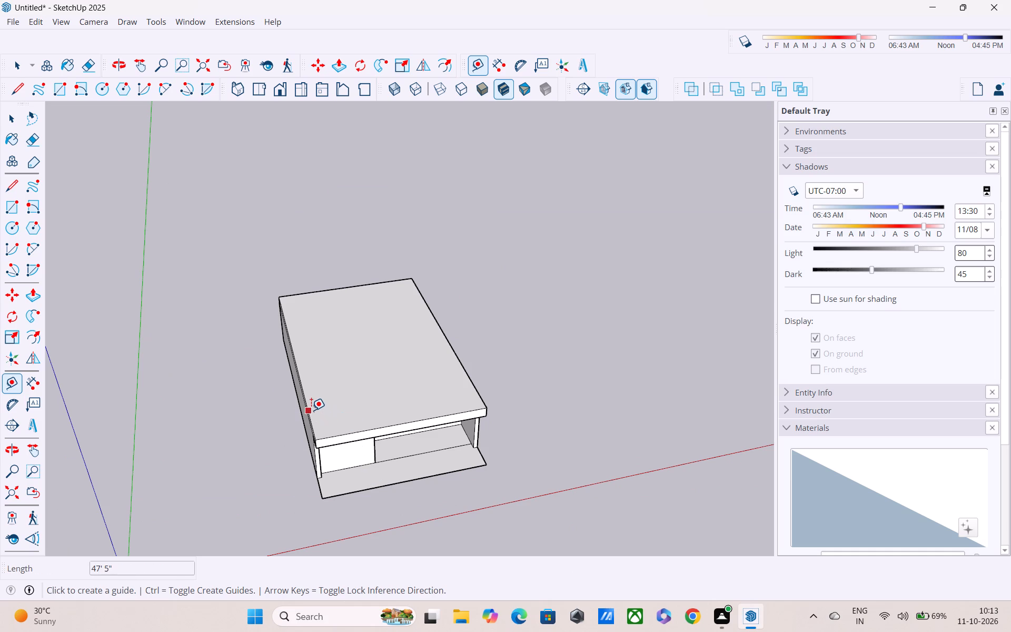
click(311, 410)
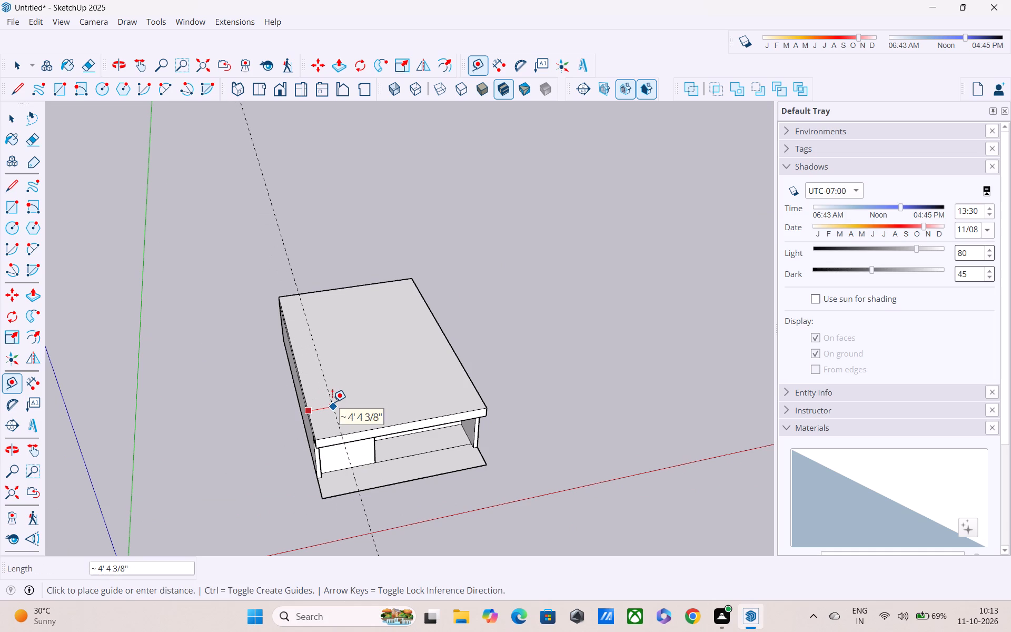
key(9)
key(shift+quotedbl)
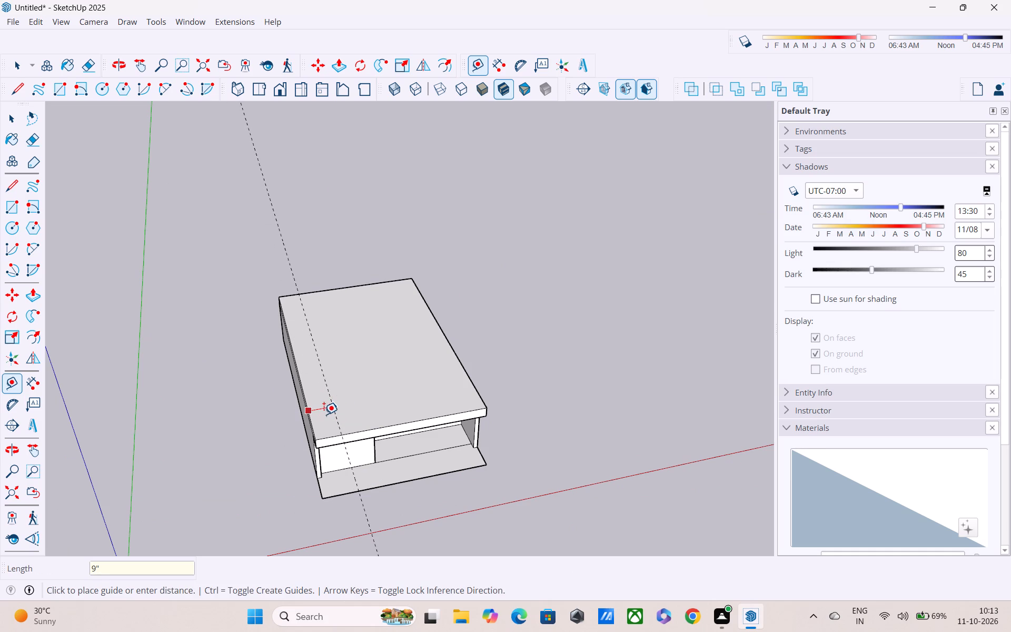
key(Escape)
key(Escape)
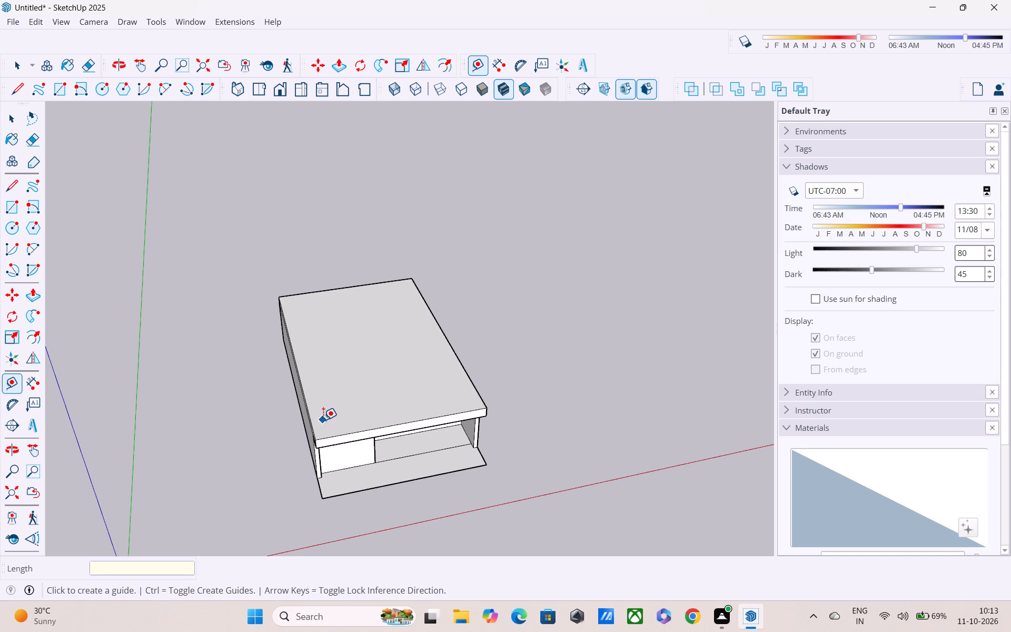
Place a guide 9" inside the left long edge of the roof slab's top face.
scroll(320, 433, up, 6)
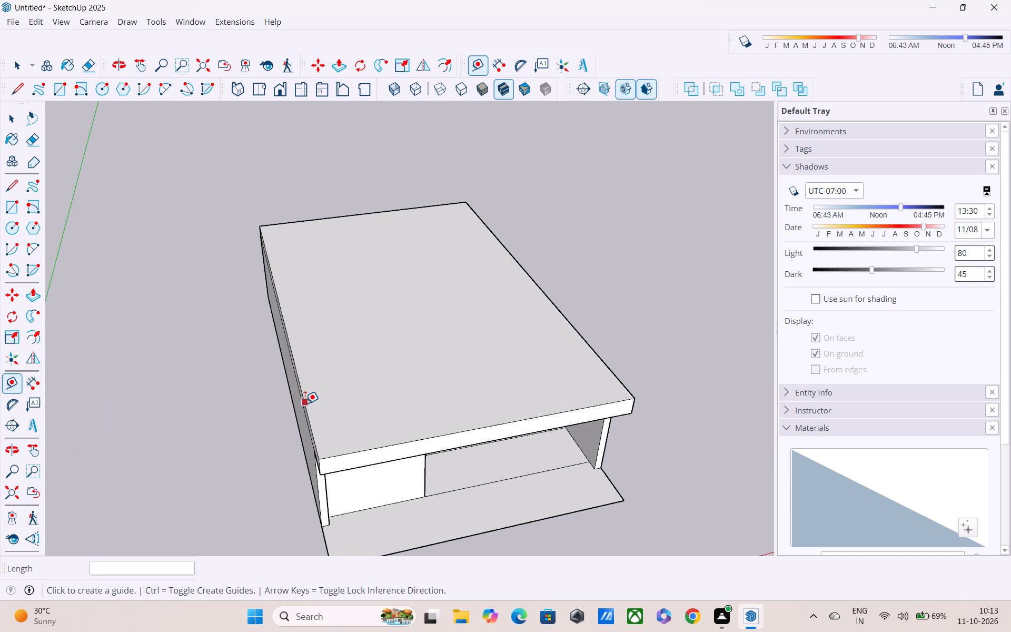
middle_drag(322, 435, 400, 380)
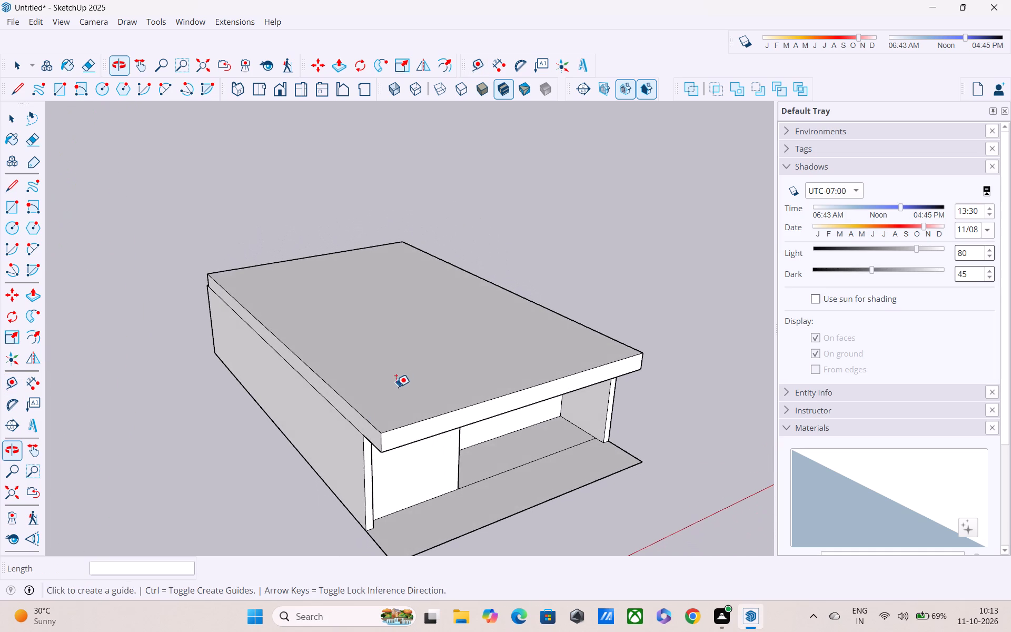
click(372, 424)
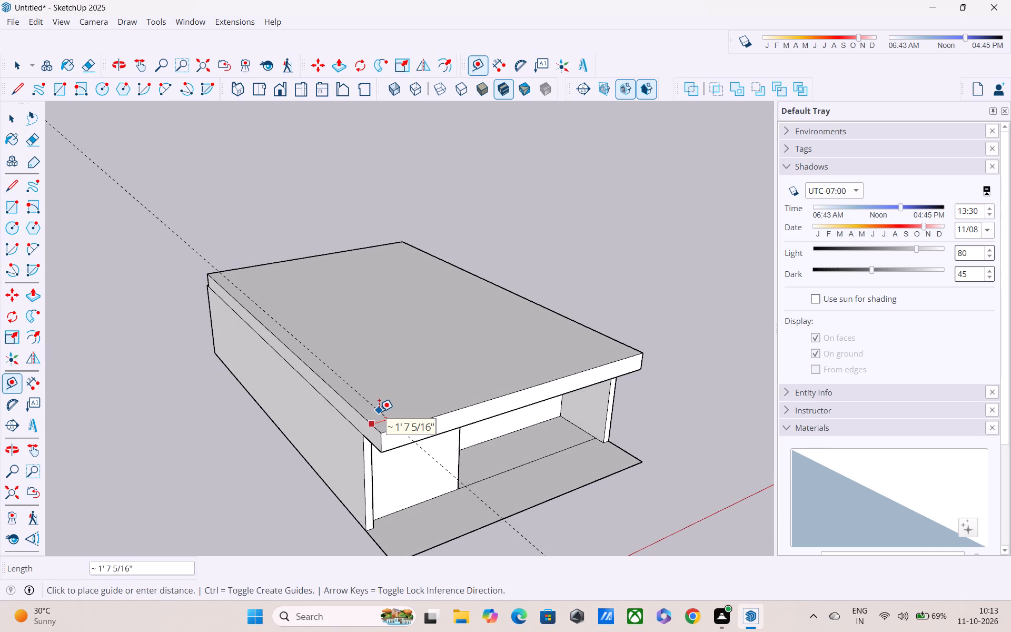
key(9)
key(shift+quotedbl)
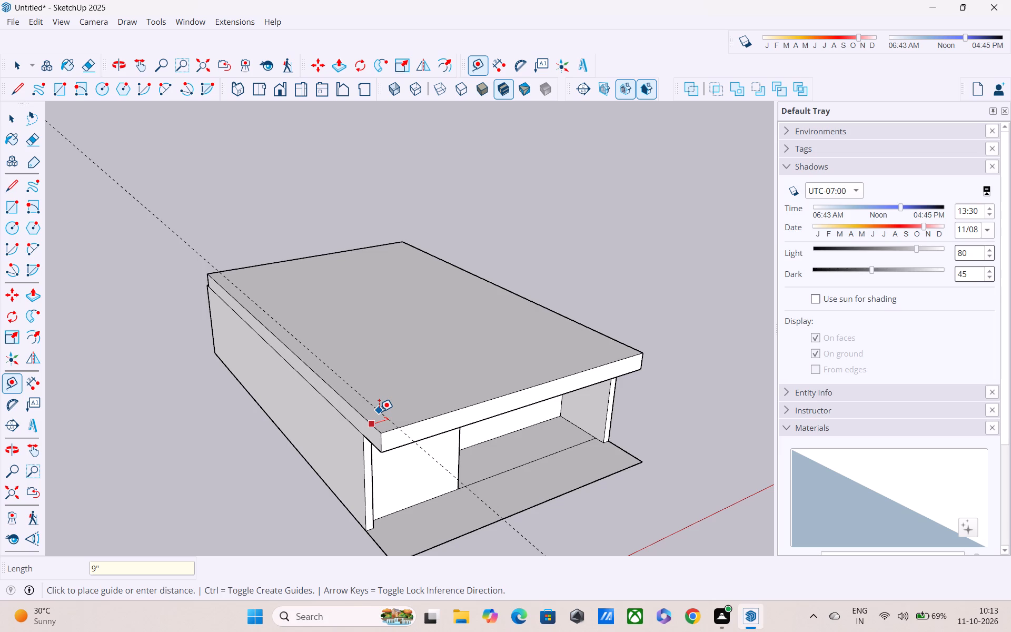
key(Return)
Place a guide 9" inside the front edge of the roof slab's top face.
middle_drag(379, 411, 177, 509)
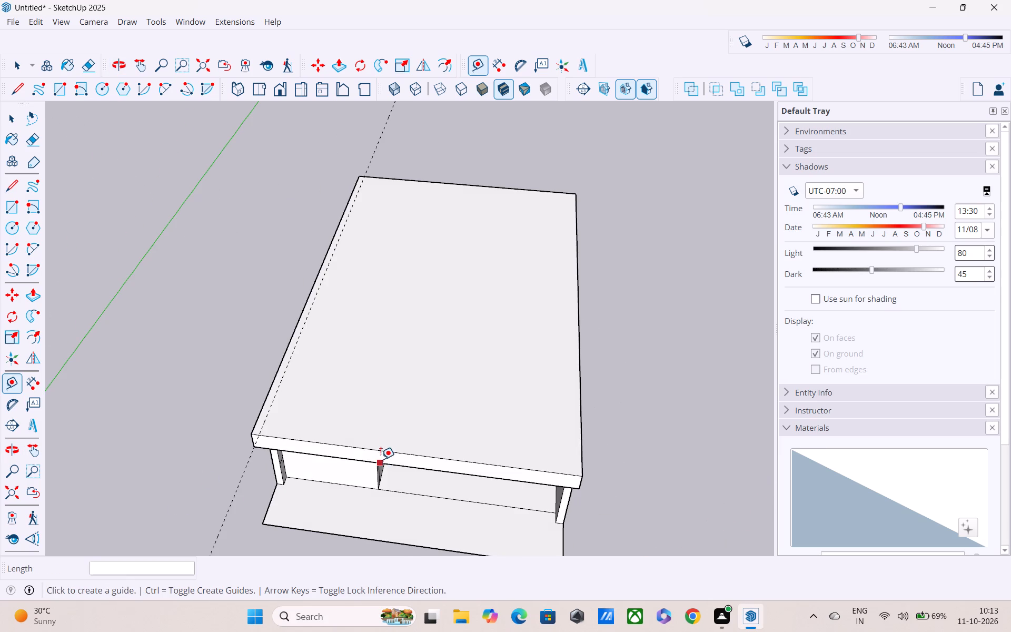
click(382, 450)
key(9)
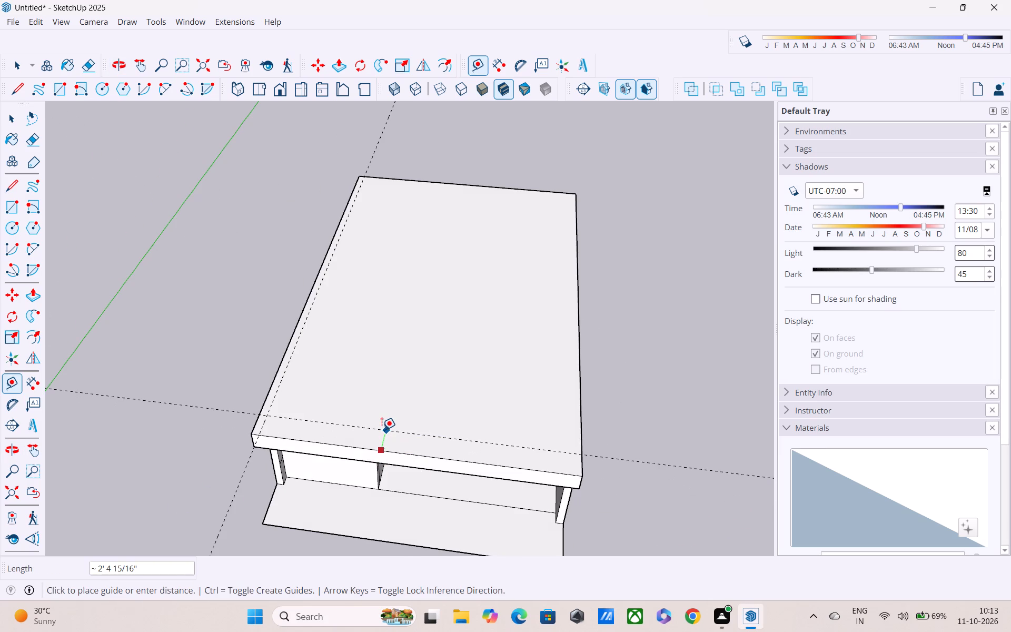
key(shift+quotedbl)
key(Return)
Place a guide 9" inside the right long edge of the roof slab's top face.
middle_drag(419, 400, 260, 447)
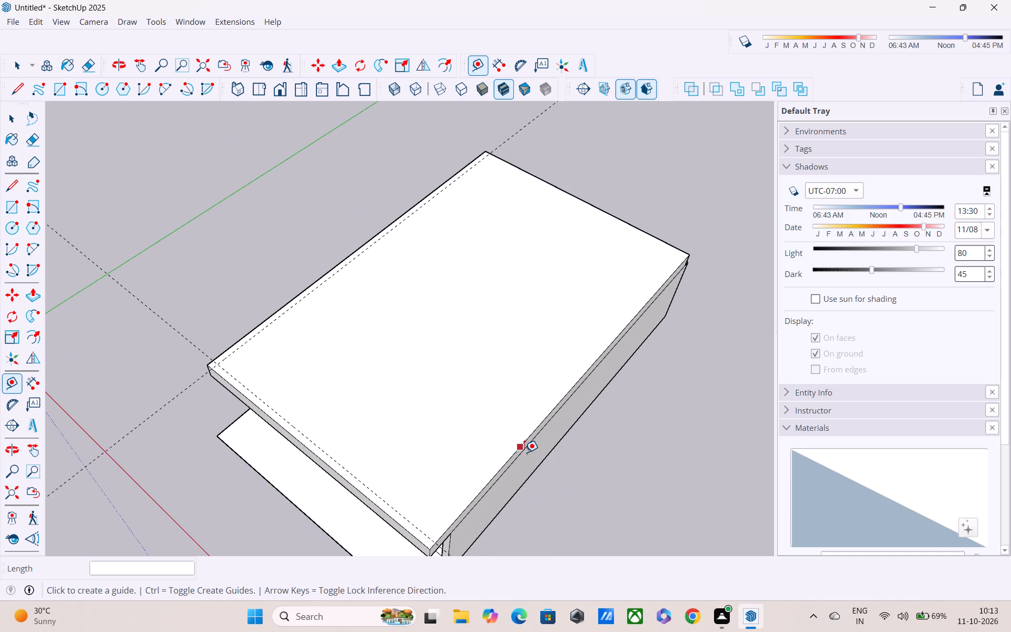
click(520, 445)
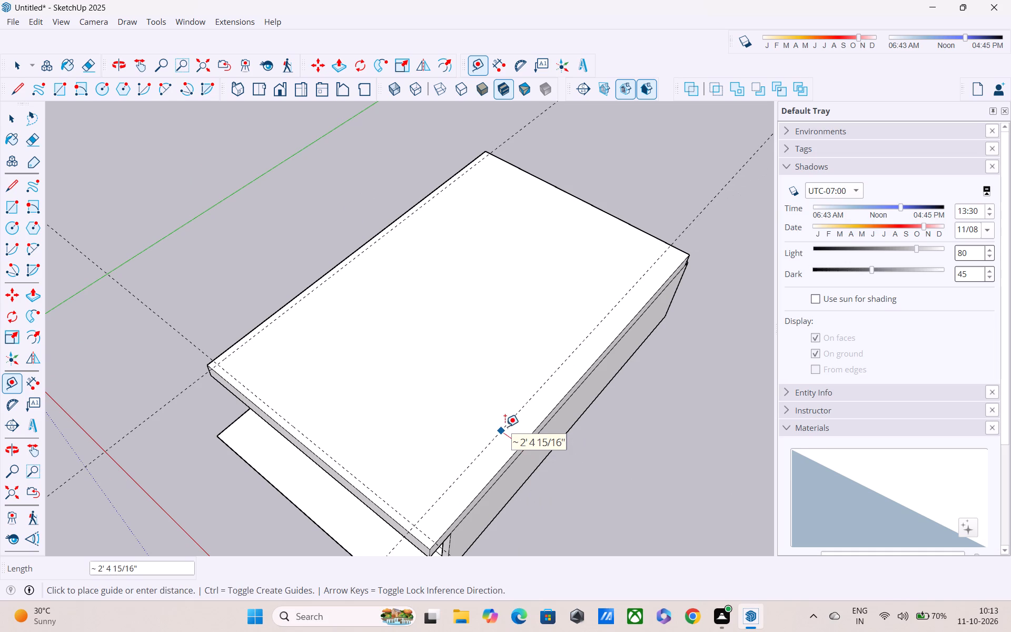
key(9)
key(shift+quotedbl)
key(Return)
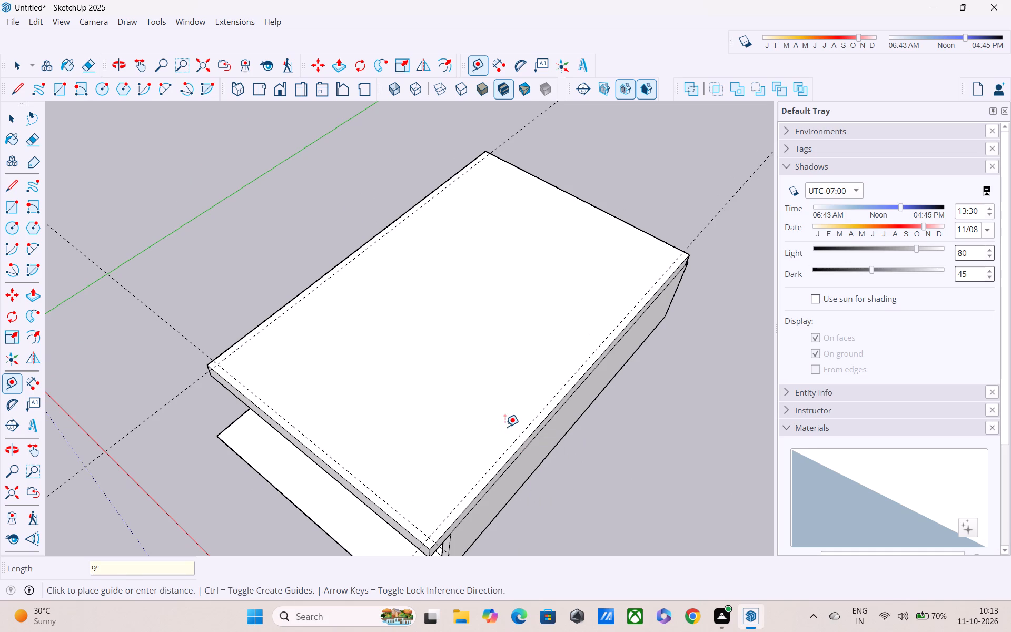
middle_drag(505, 427, 536, 325)
key(Escape)
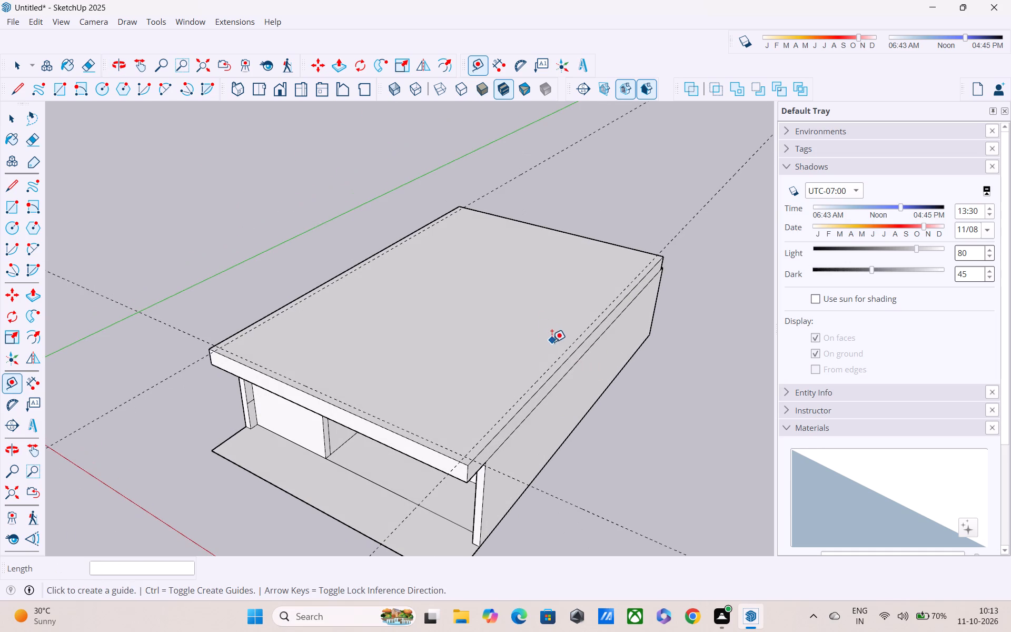
Draw a 46' 8" line along the right-hand guide from the front guide intersection to the roof's rear edge.
middle_drag(537, 412, 642, 449)
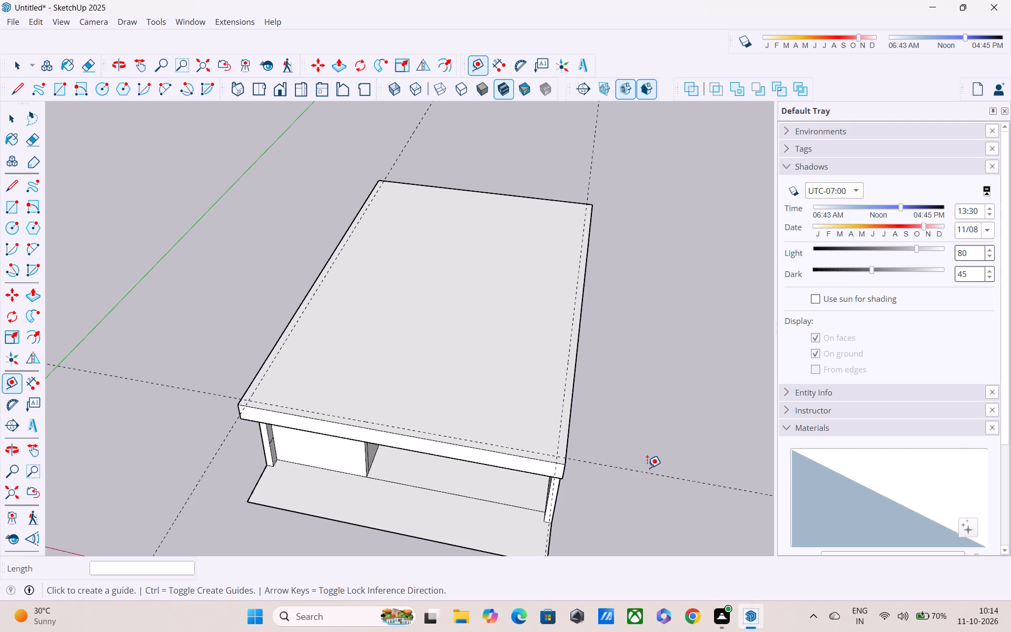
middle_drag(647, 476, 669, 592)
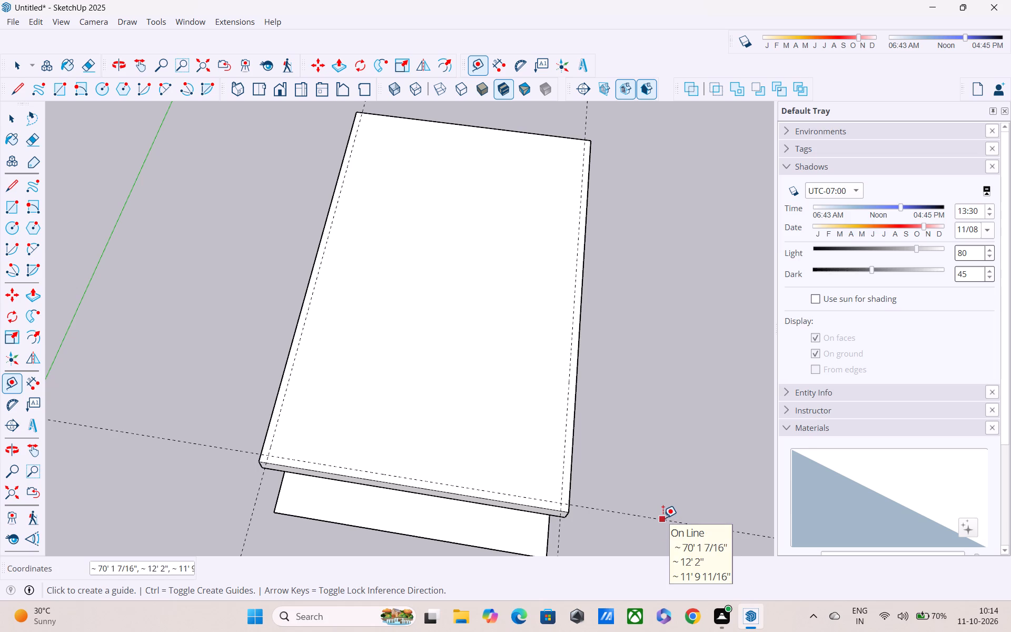
key(Escape)
key(space)
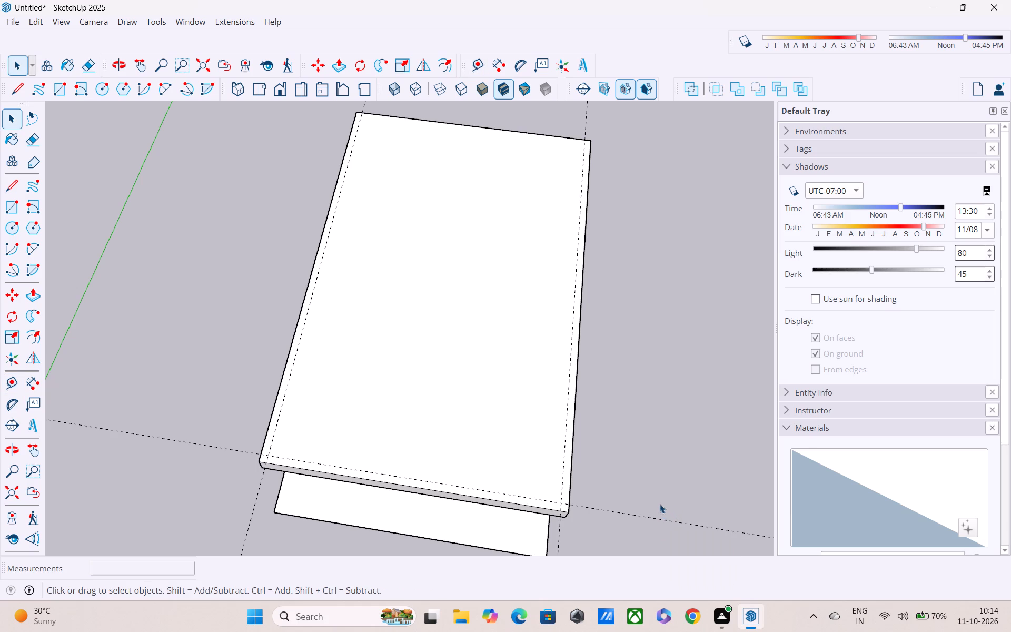
key(p)
scroll(558, 491, up, 2)
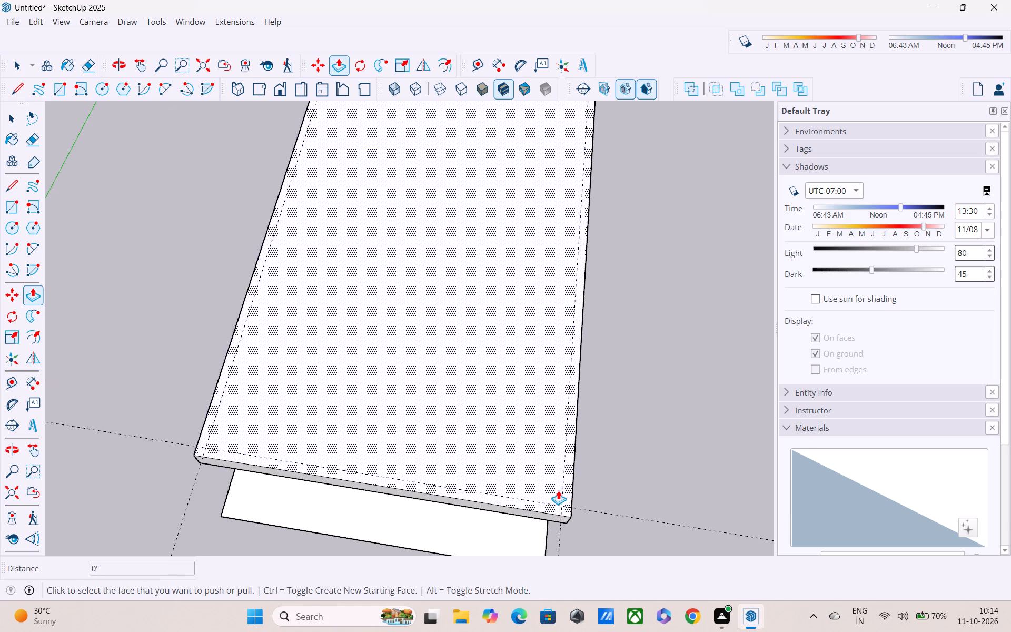
key(Escape)
key(l)
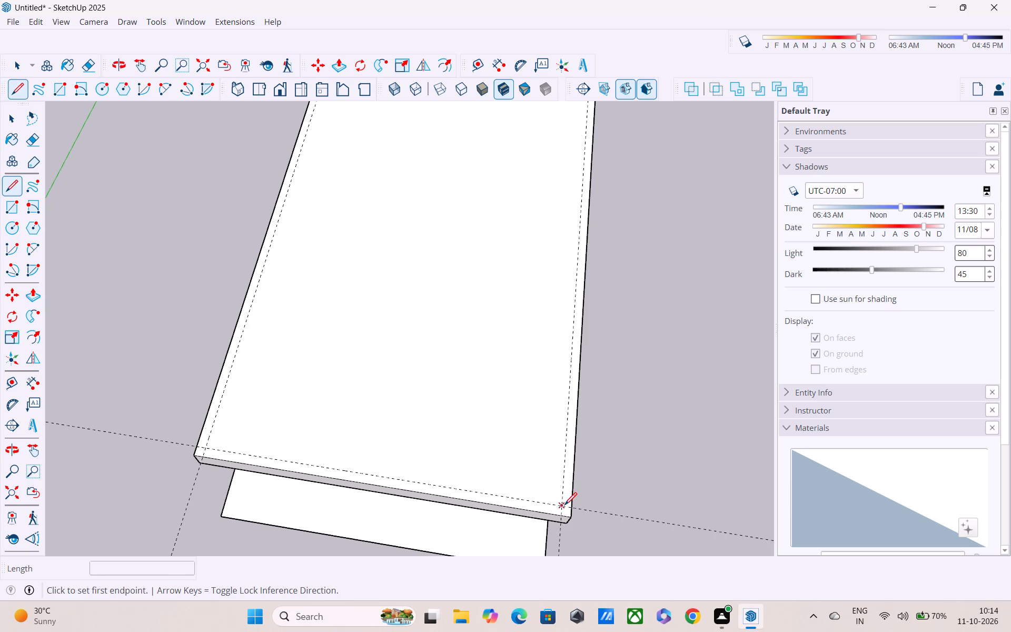
click(564, 506)
middle_drag(555, 465, 558, 574)
scroll(558, 535, down, 3)
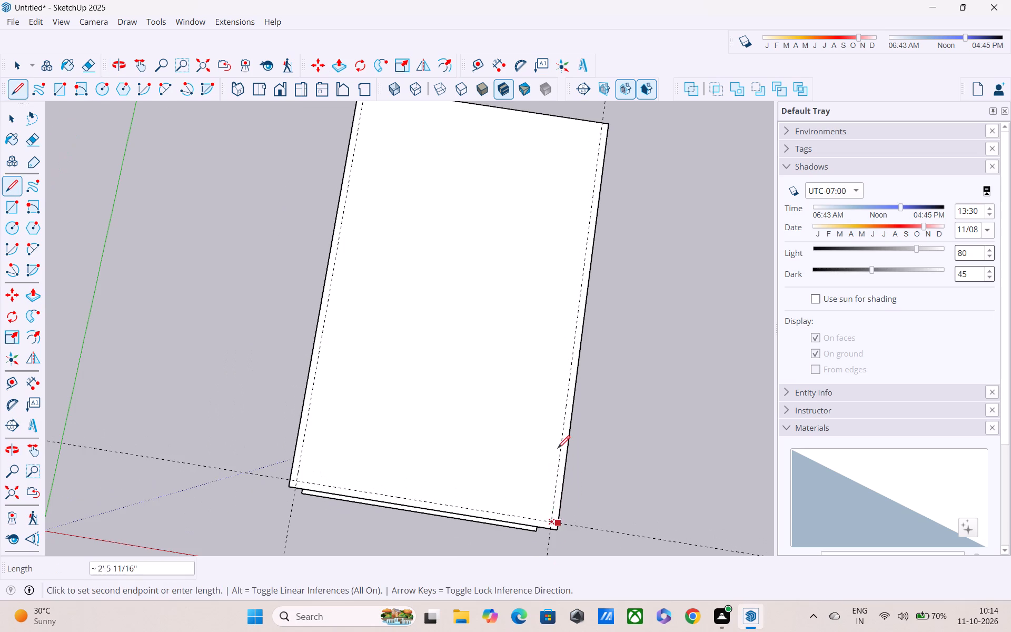
click(601, 126)
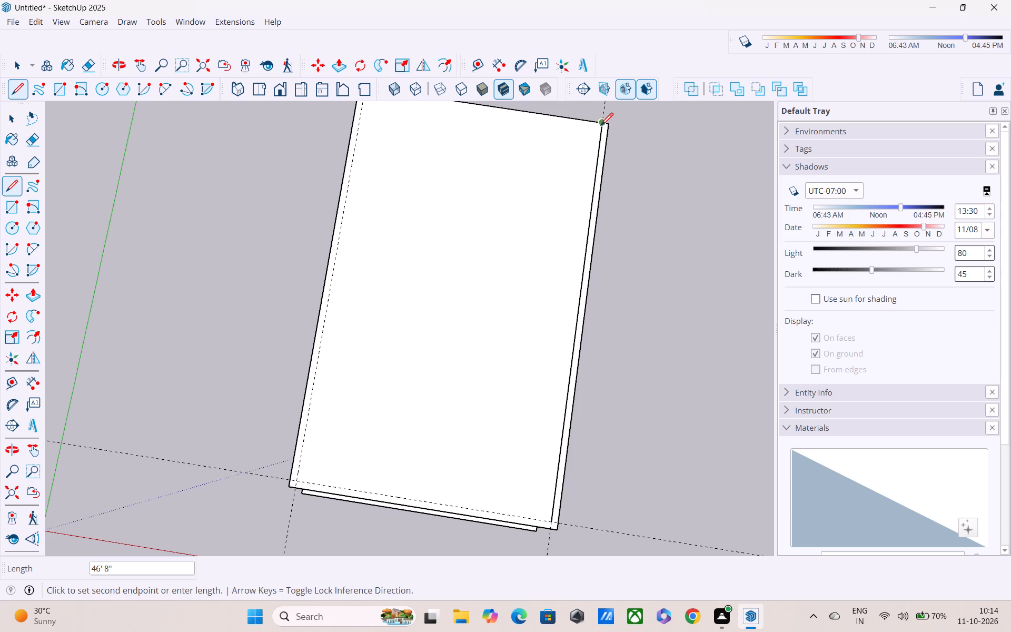
key(Escape)
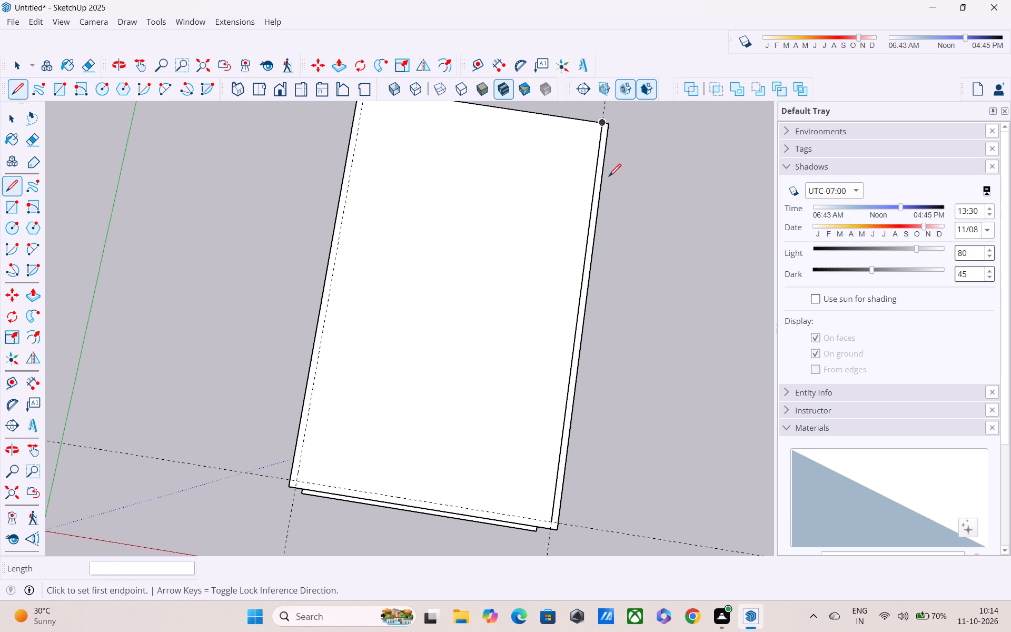
Draw a line along the left-hand guide from the front guide intersection to the roof's rear edge.
key(l)
scroll(454, 414, down, 1)
scroll(310, 483, up, 1)
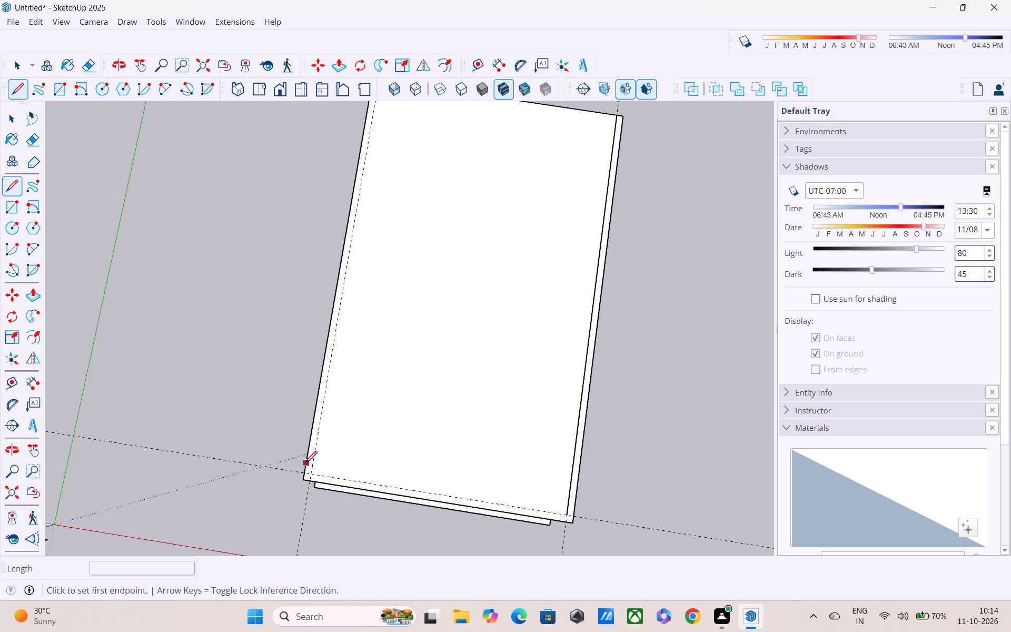
click(309, 472)
middle_drag(320, 370, 323, 382)
scroll(323, 382, down, 1)
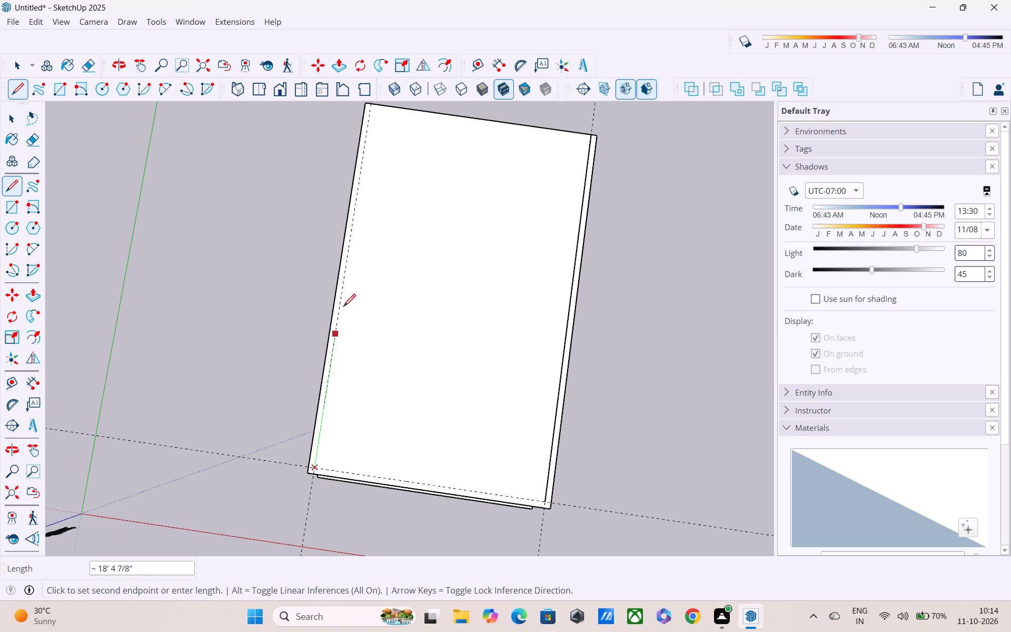
click(377, 110)
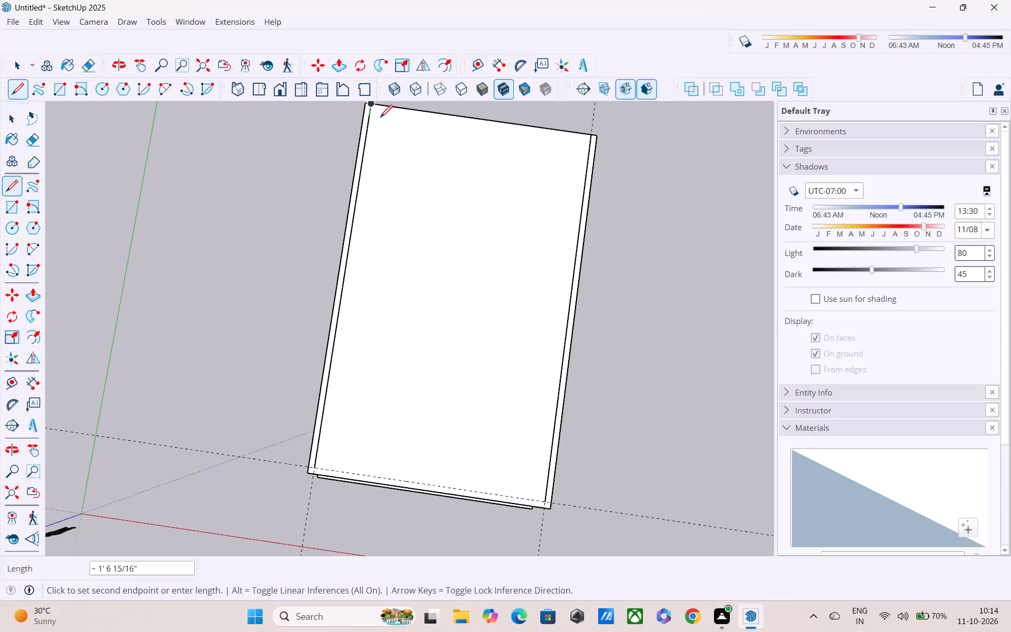
key(Escape)
Draw a 28' 6" line along the front guide joining the front ends of the two long inner lines.
key(l)
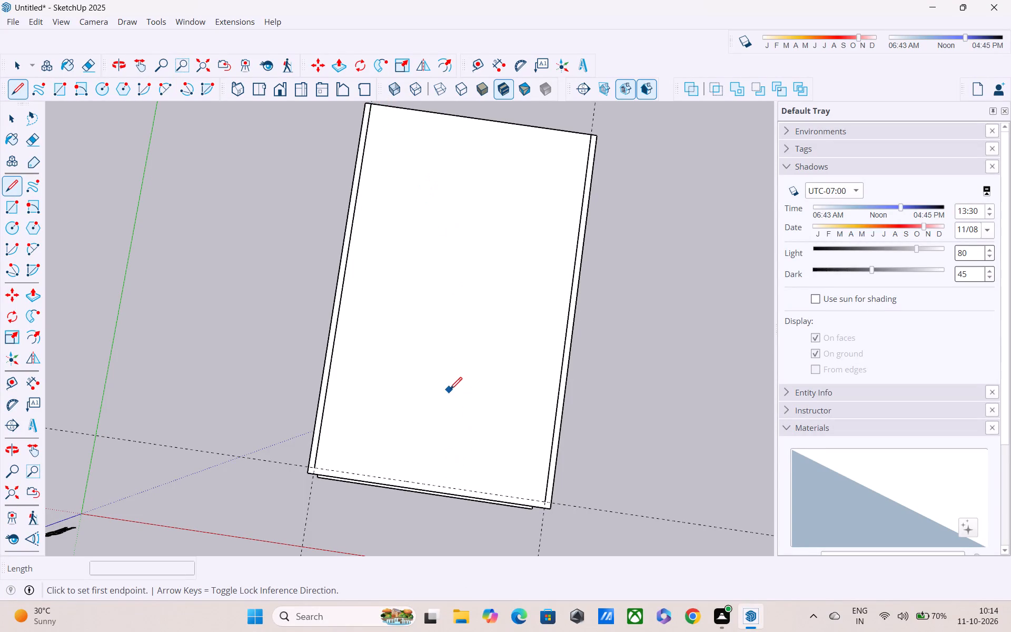
middle_drag(435, 457, 451, 288)
scroll(354, 455, up, 1)
middle_drag(366, 468, 417, 523)
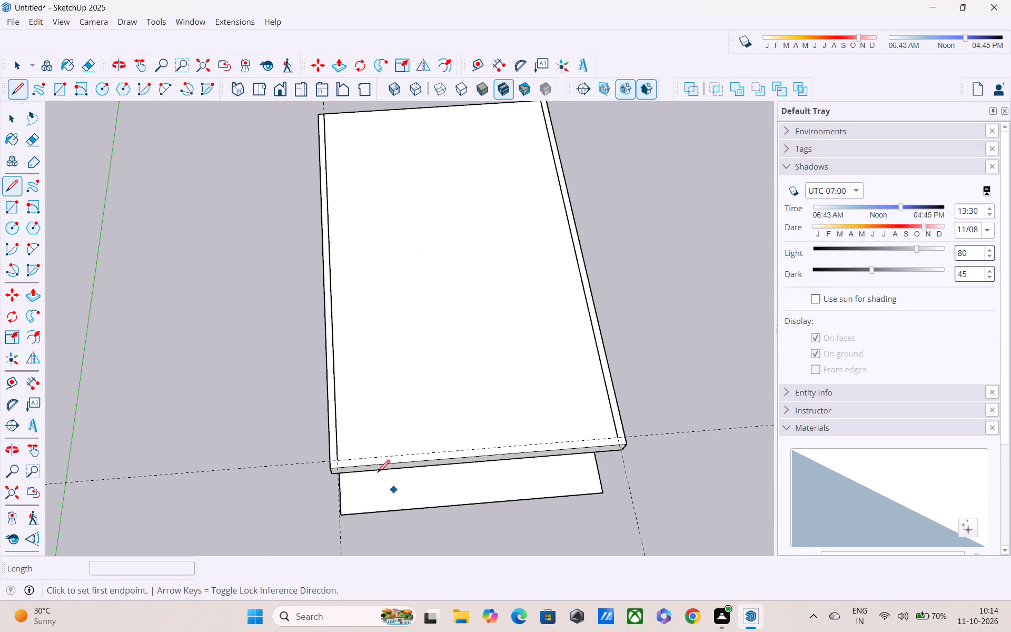
click(344, 460)
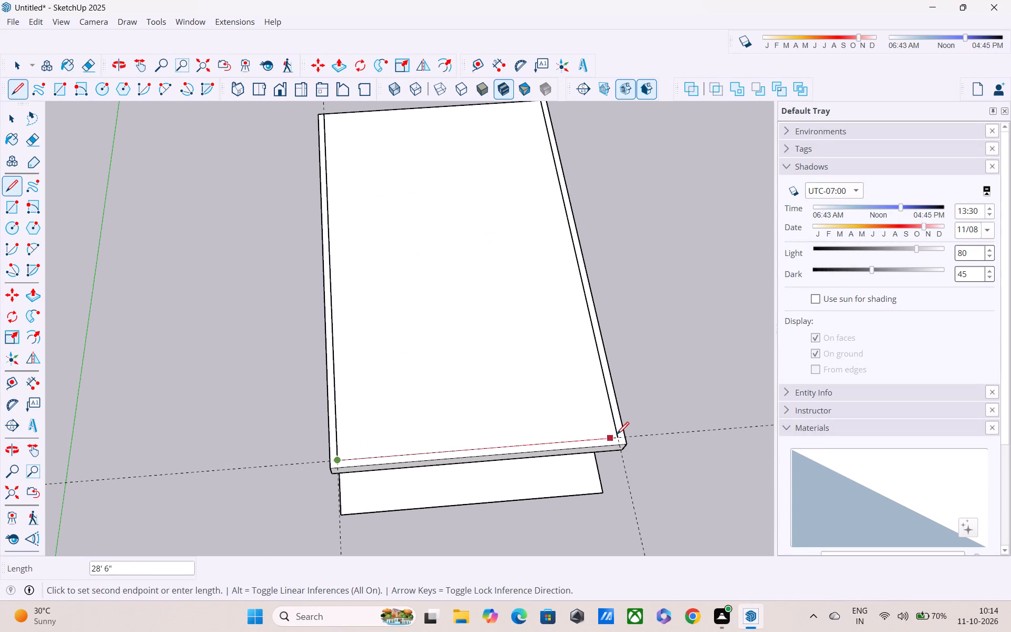
click(620, 436)
key(Escape)
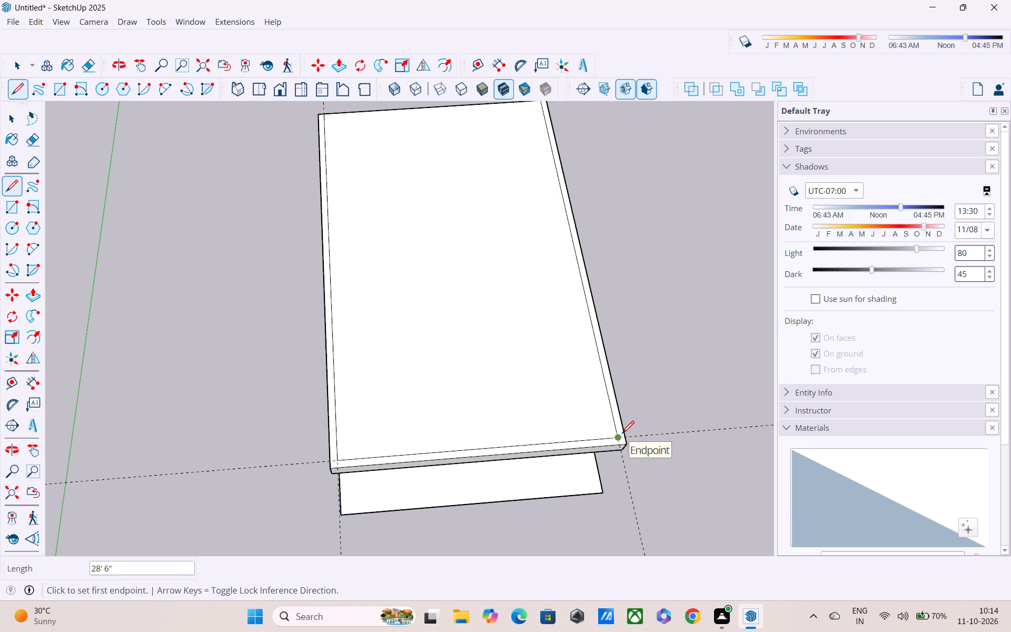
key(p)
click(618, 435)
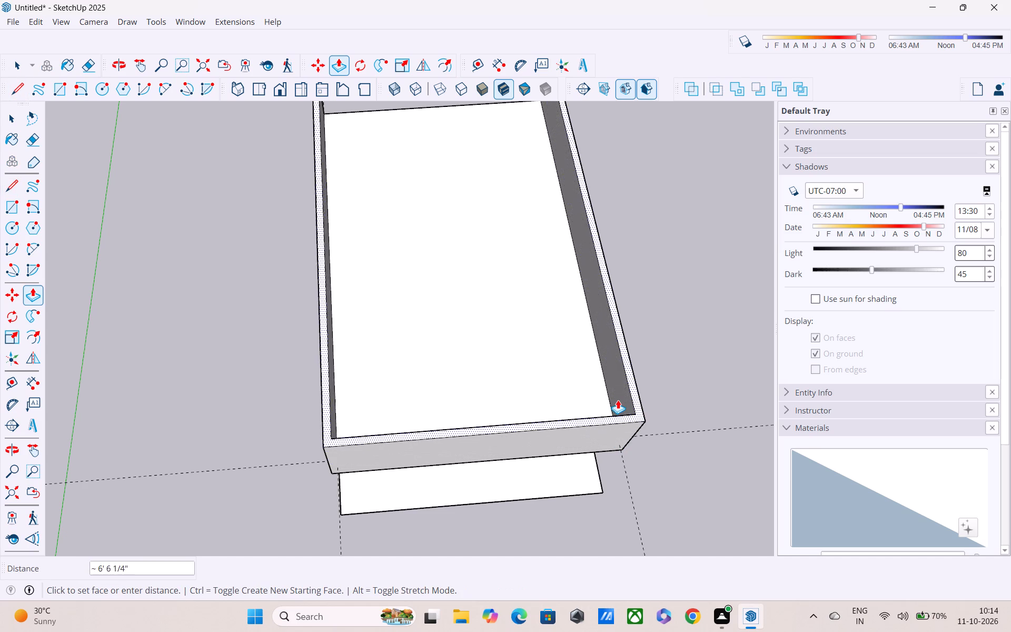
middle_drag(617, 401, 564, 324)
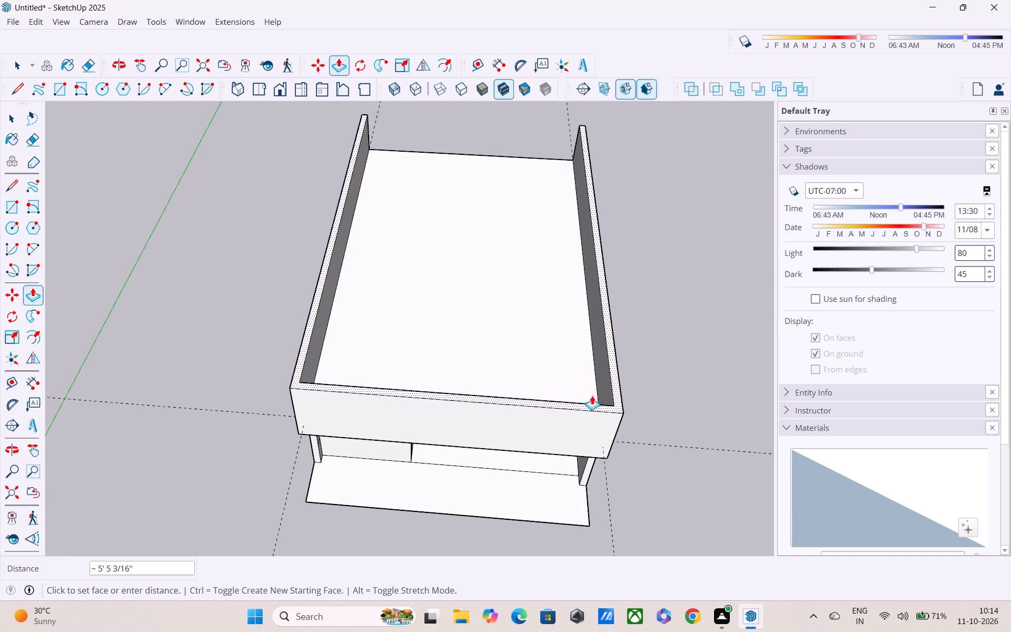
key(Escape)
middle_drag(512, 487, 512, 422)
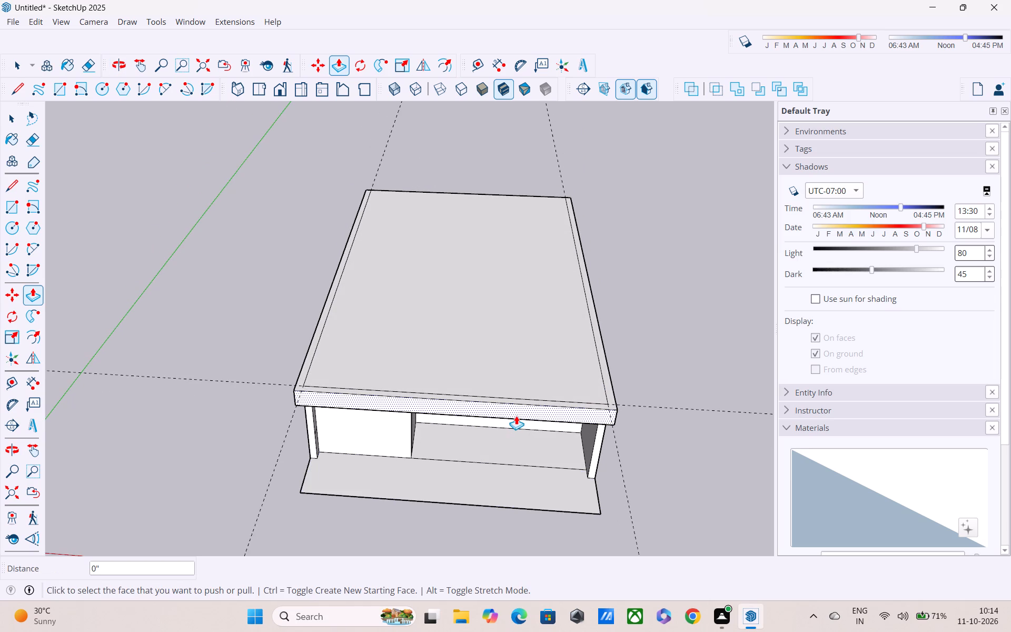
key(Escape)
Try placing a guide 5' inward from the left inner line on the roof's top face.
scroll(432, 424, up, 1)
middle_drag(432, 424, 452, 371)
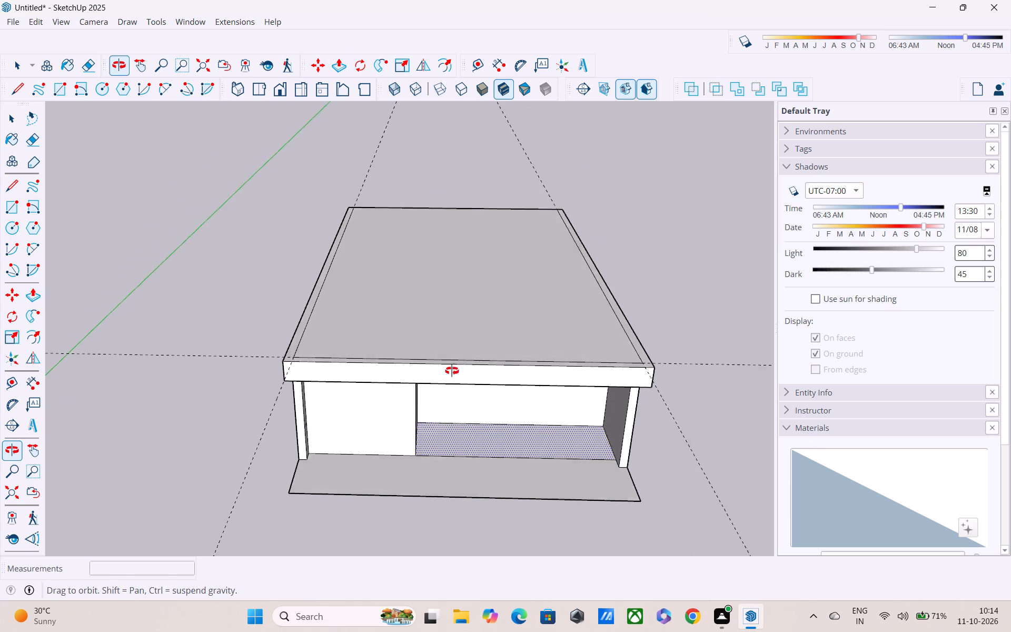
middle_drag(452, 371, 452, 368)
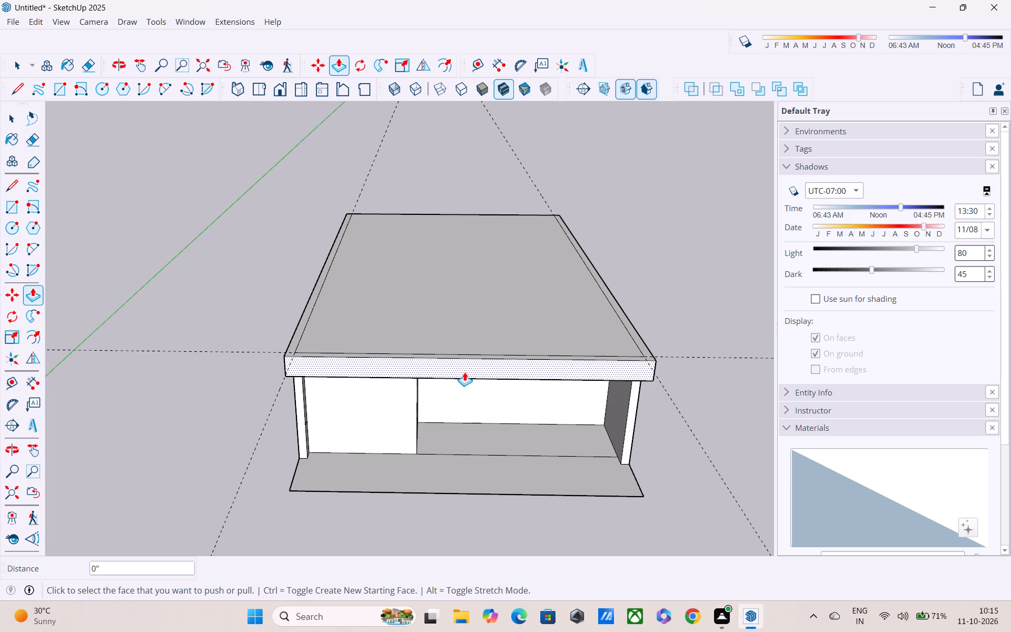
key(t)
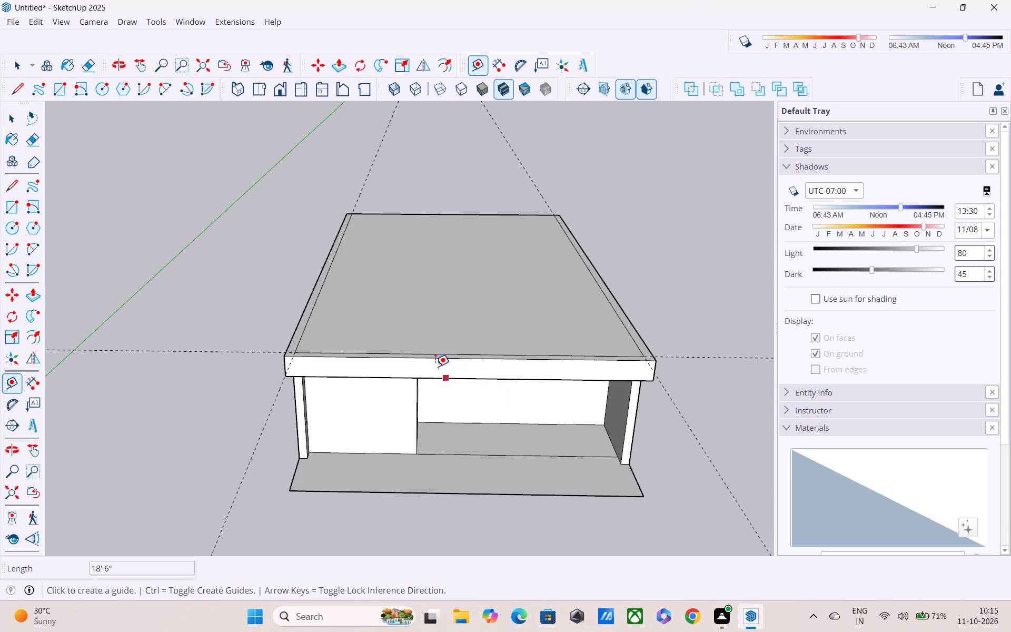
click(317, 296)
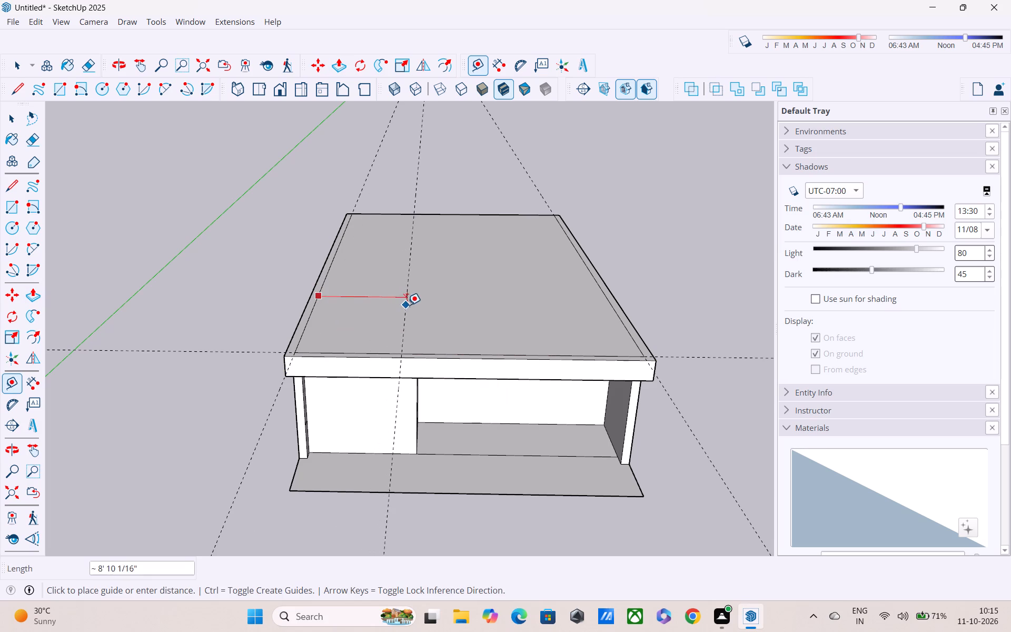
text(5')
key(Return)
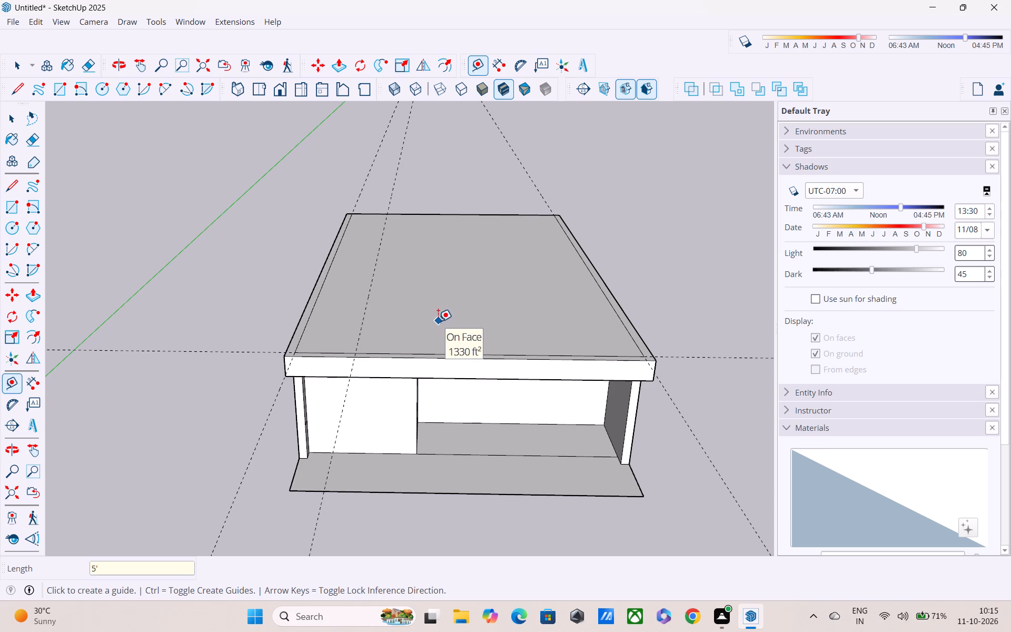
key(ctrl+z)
Place a guide 10' inward from the left inner line on the roof's top face.
click(313, 317)
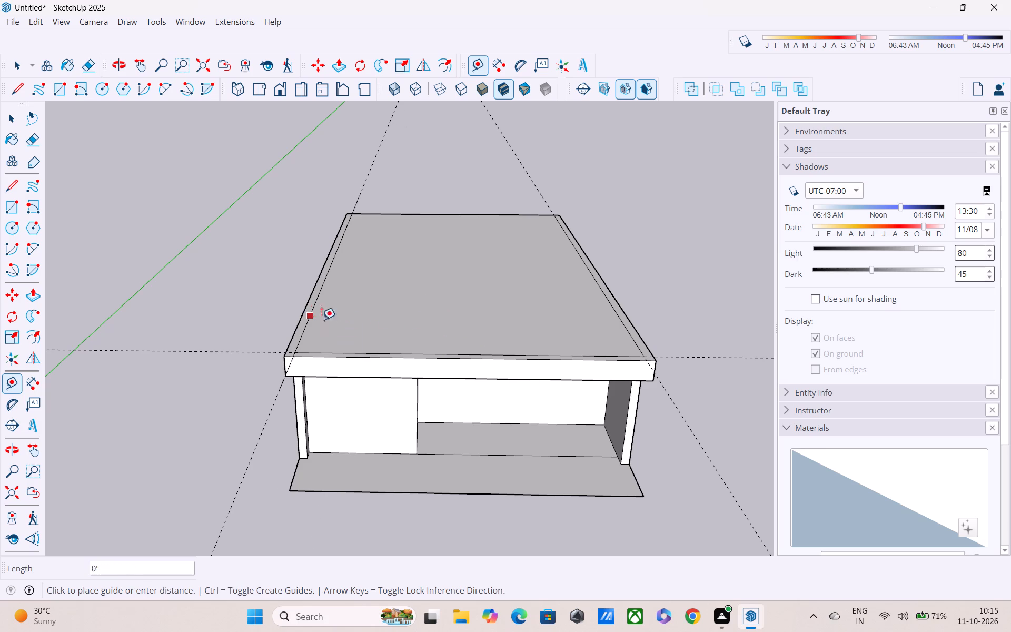
key(1)
key(0)
key(apostrophe)
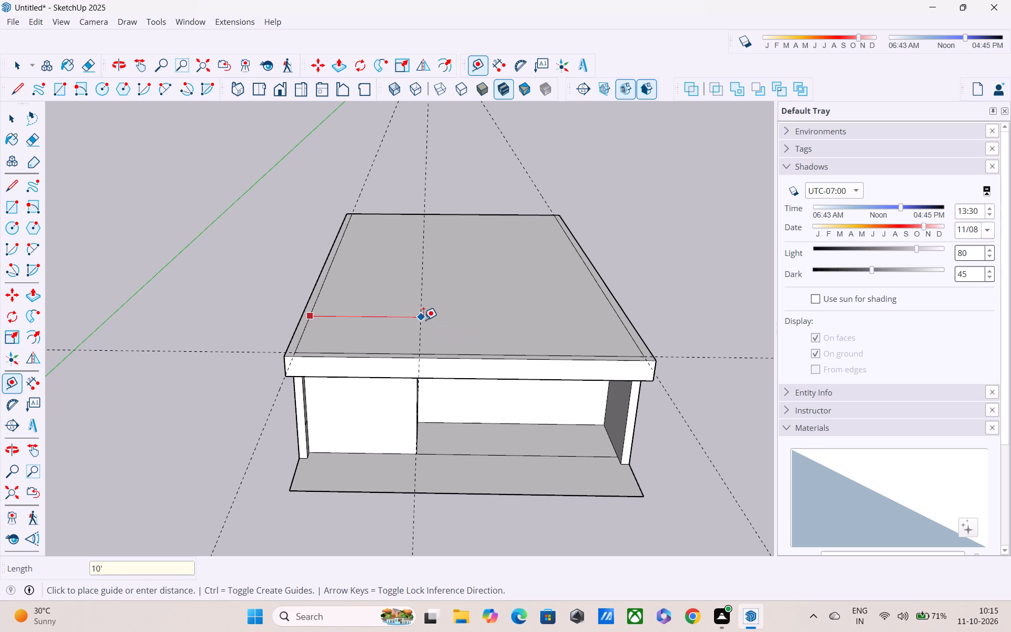
key(Return)
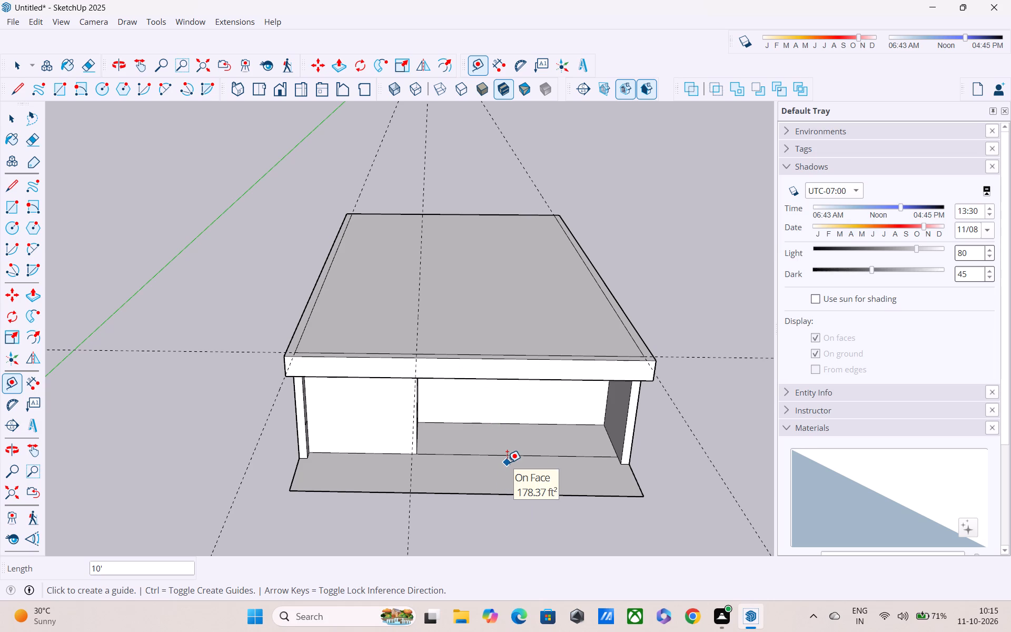
middle_drag(507, 462, 527, 534)
key(Escape)
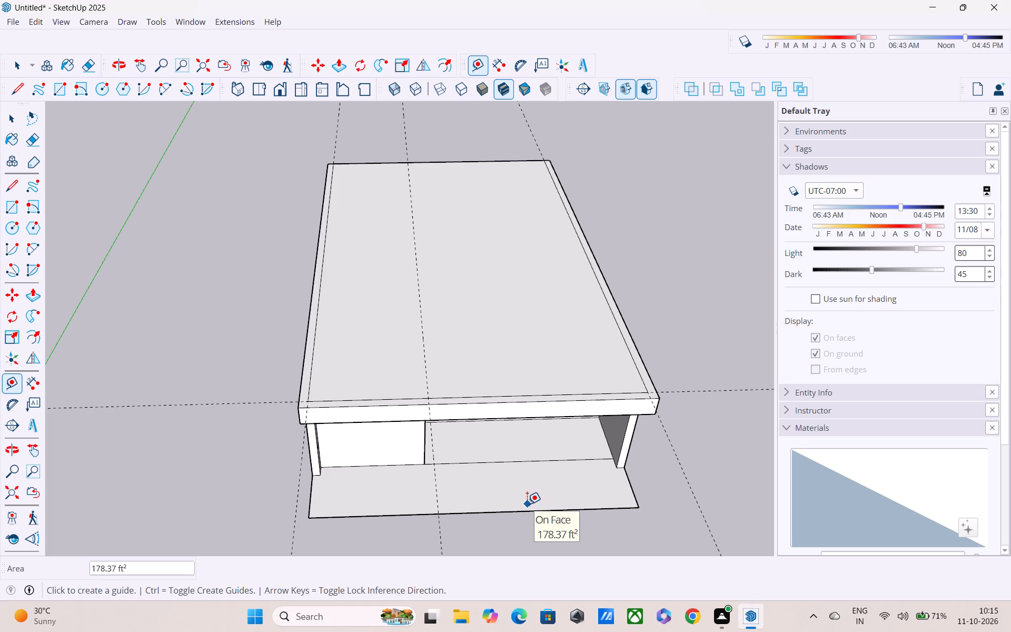
Draw a 46' 8" line along the 10' guide from the roof's rear edge to the front inner line.
key(l)
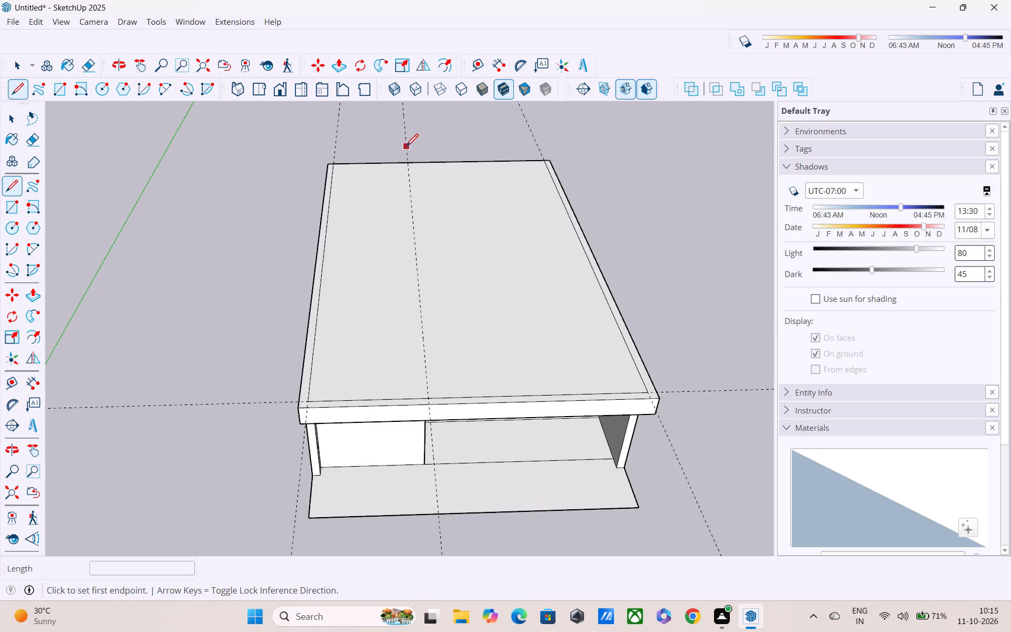
drag(409, 163, 409, 169)
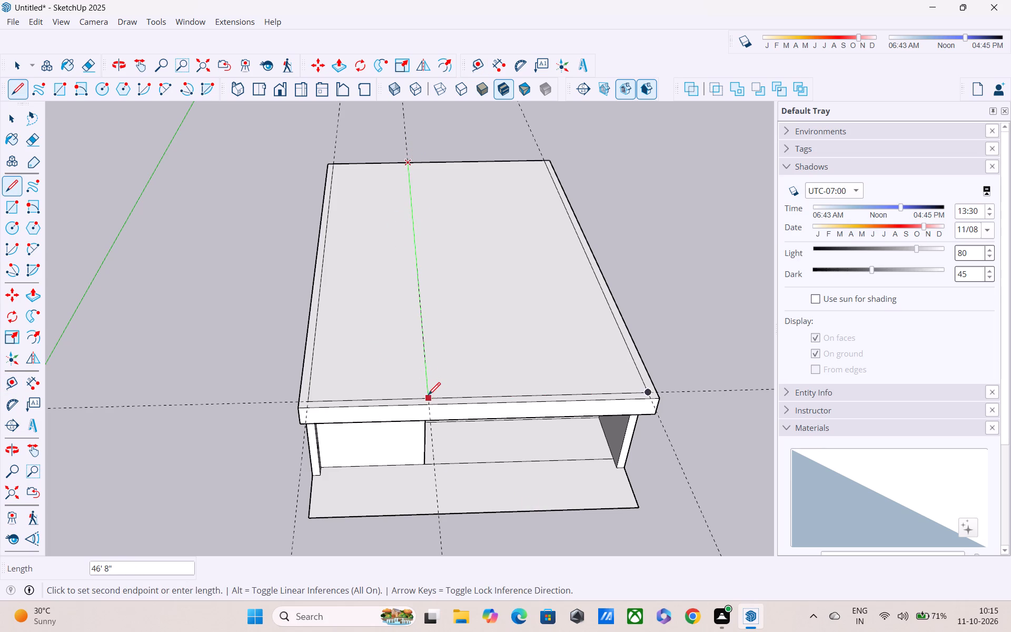
click(428, 396)
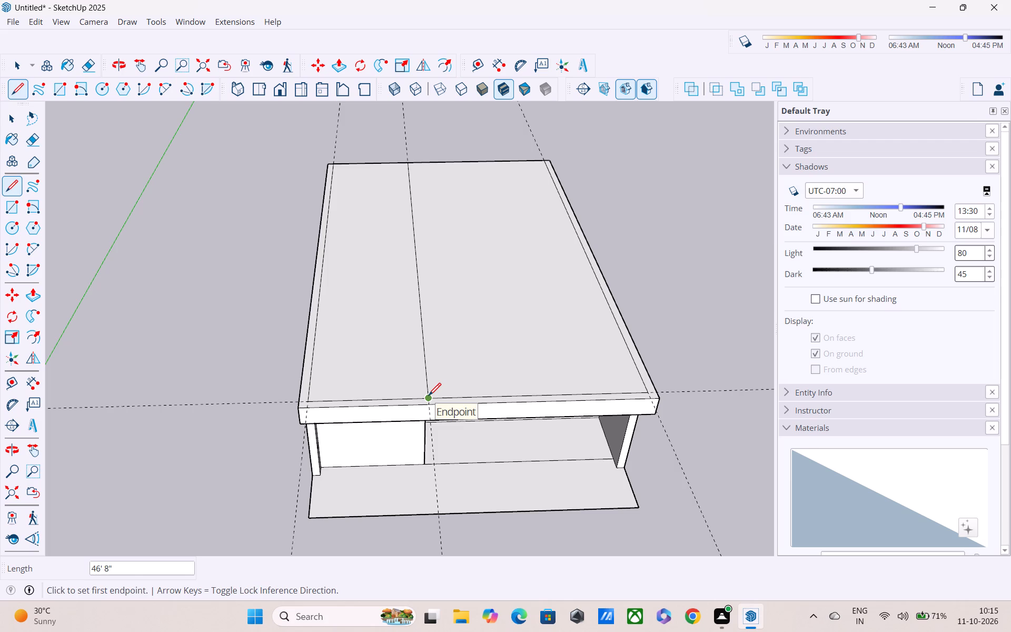
middle_drag(429, 397, 437, 430)
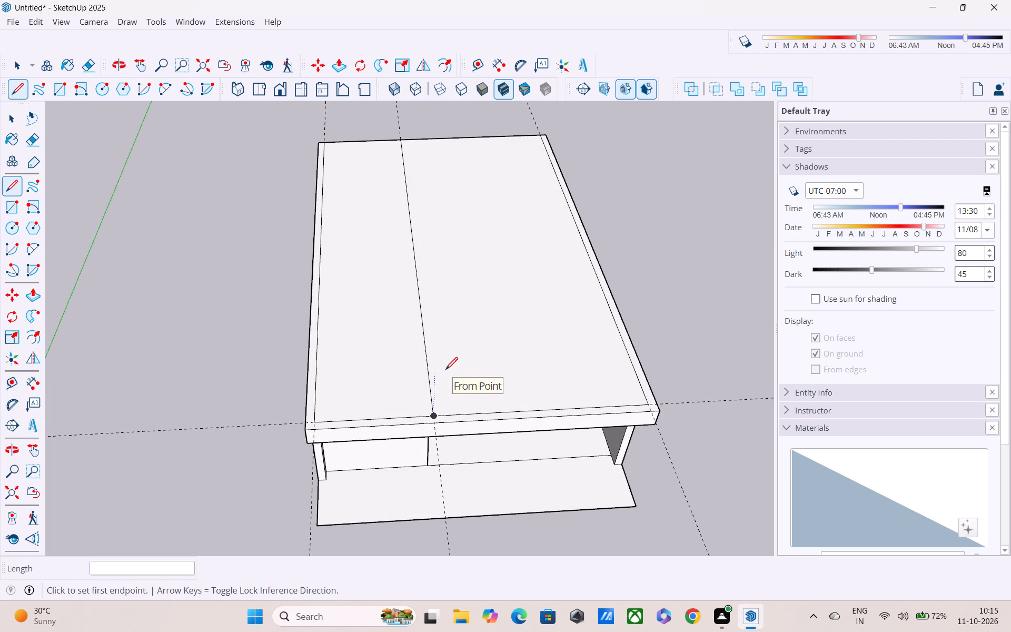
key(Escape)
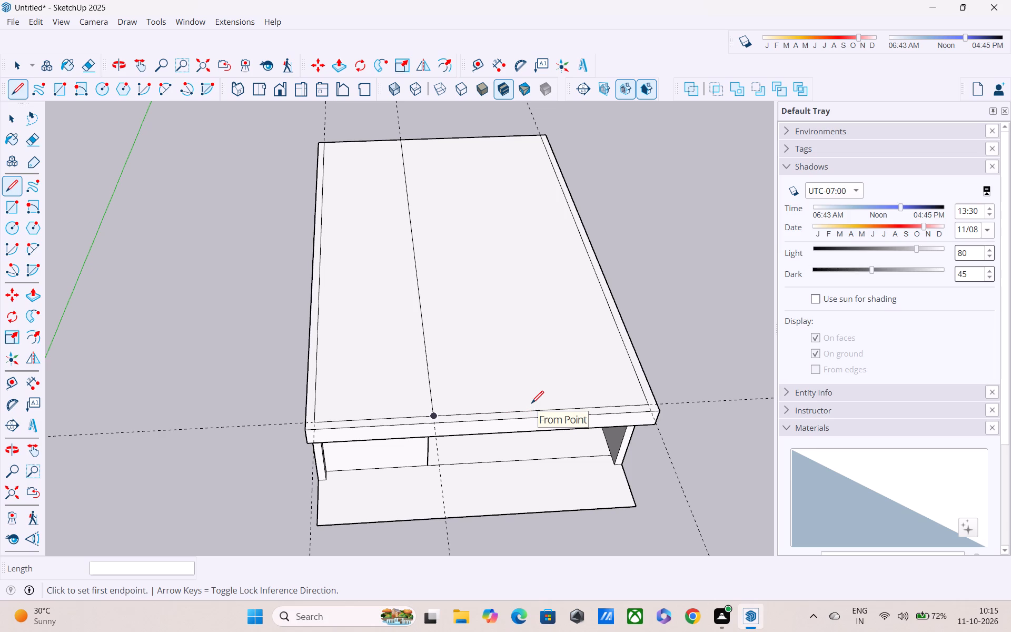
Place a guide 5' behind the front inner line on the roof's top face.
text(t)
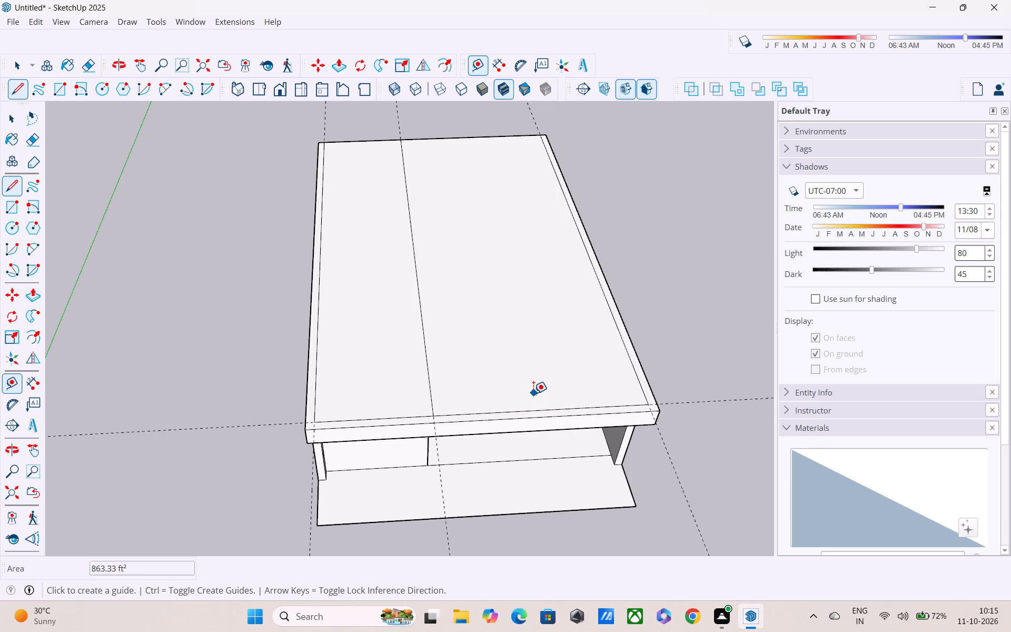
key(space)
key(t)
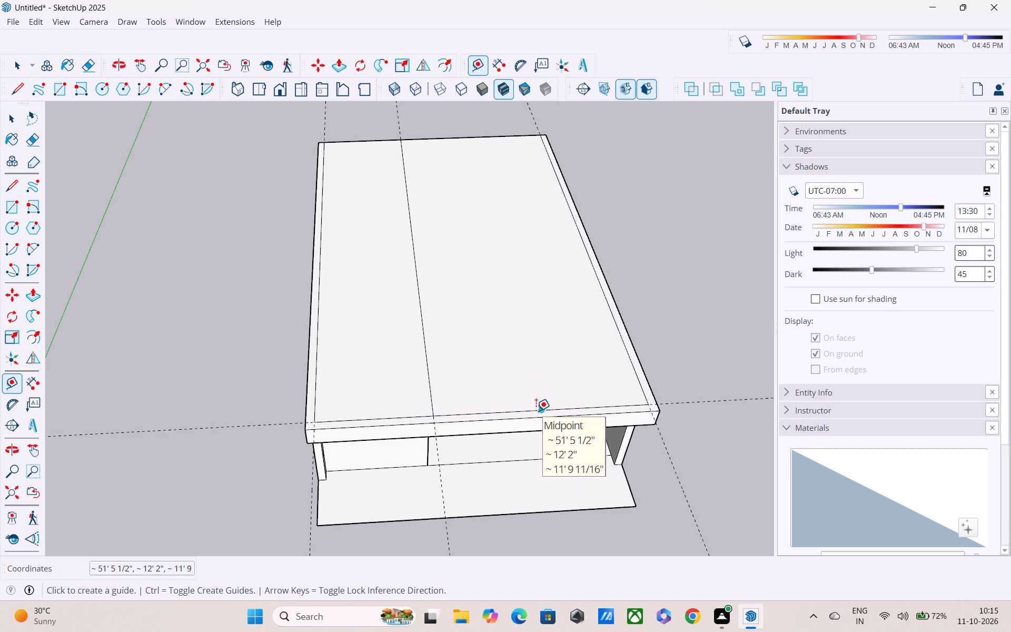
click(536, 407)
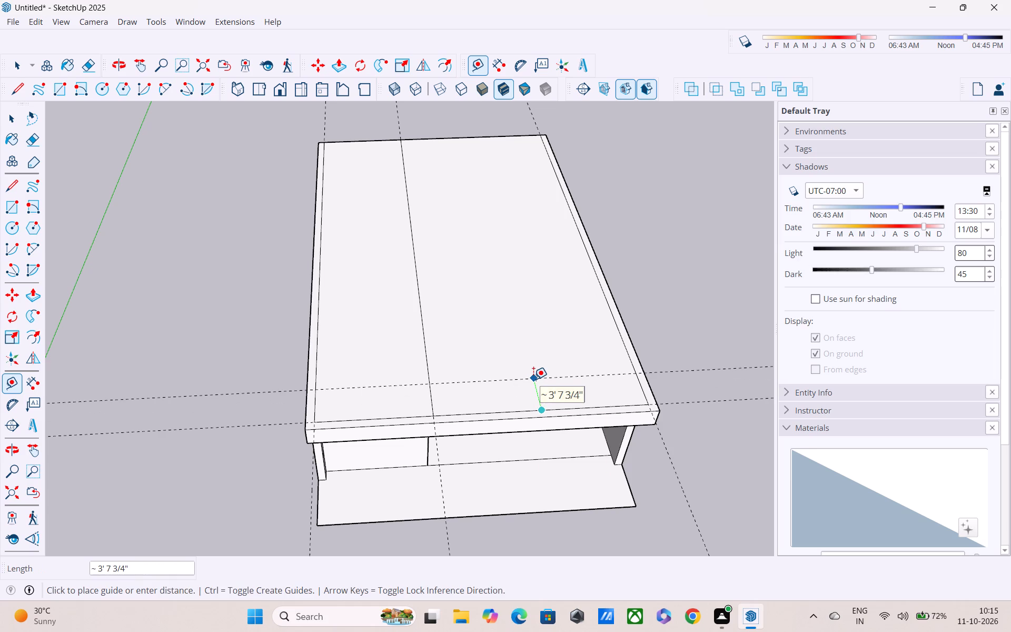
key(5)
key(apostrophe)
key(Return)
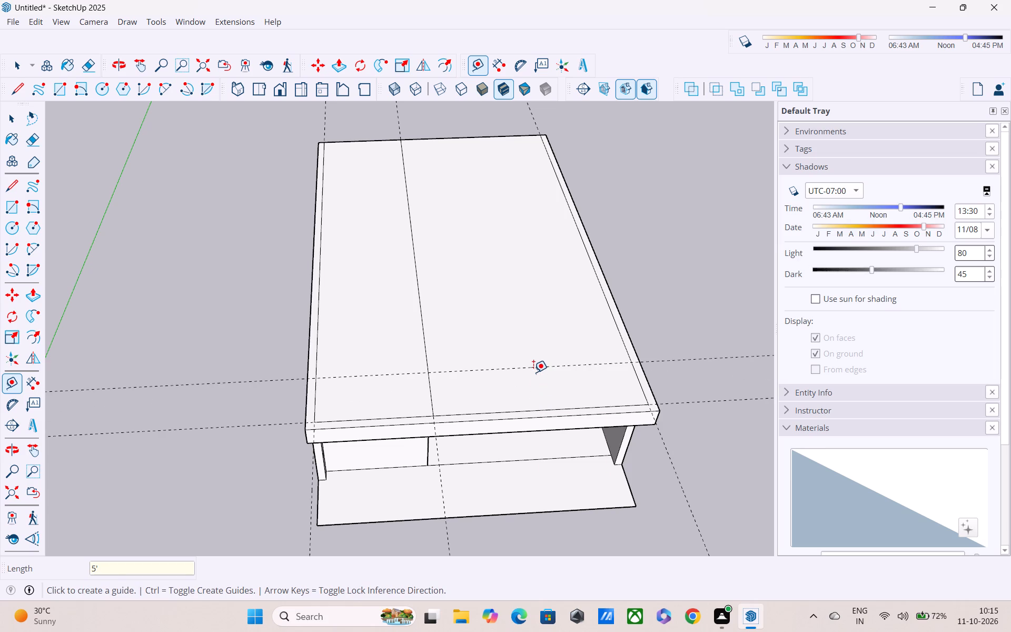
key(Escape)
Draw an 18' 6" line along the 5' guide from the long dividing line to the right inner line.
key(l)
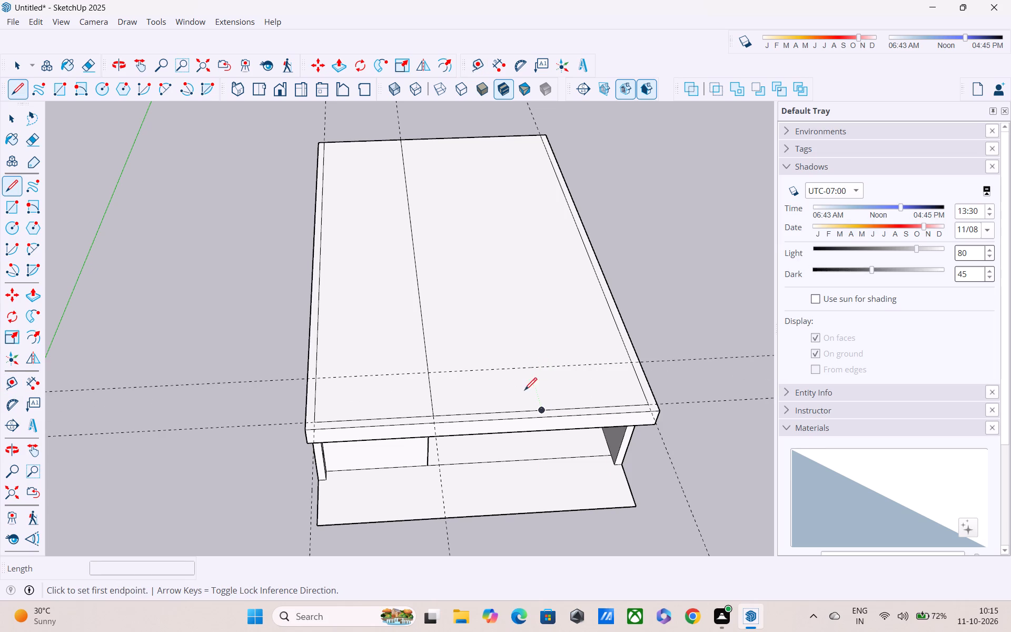
key(Escape)
key(l)
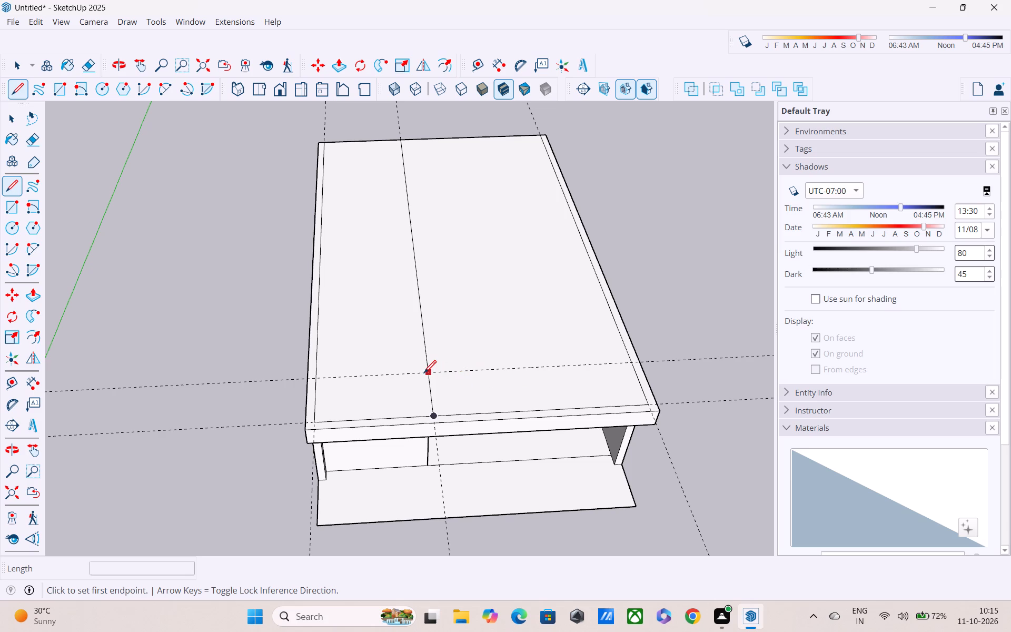
click(424, 374)
click(627, 358)
key(Escape)
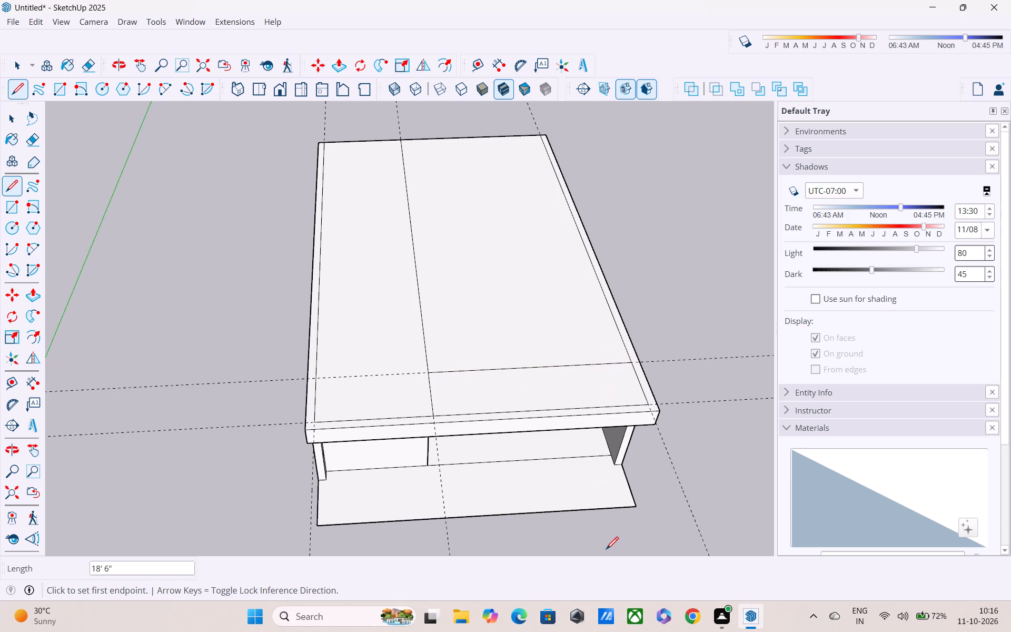
Delete the two guides running across the roof's width.
scroll(606, 550, down, 2)
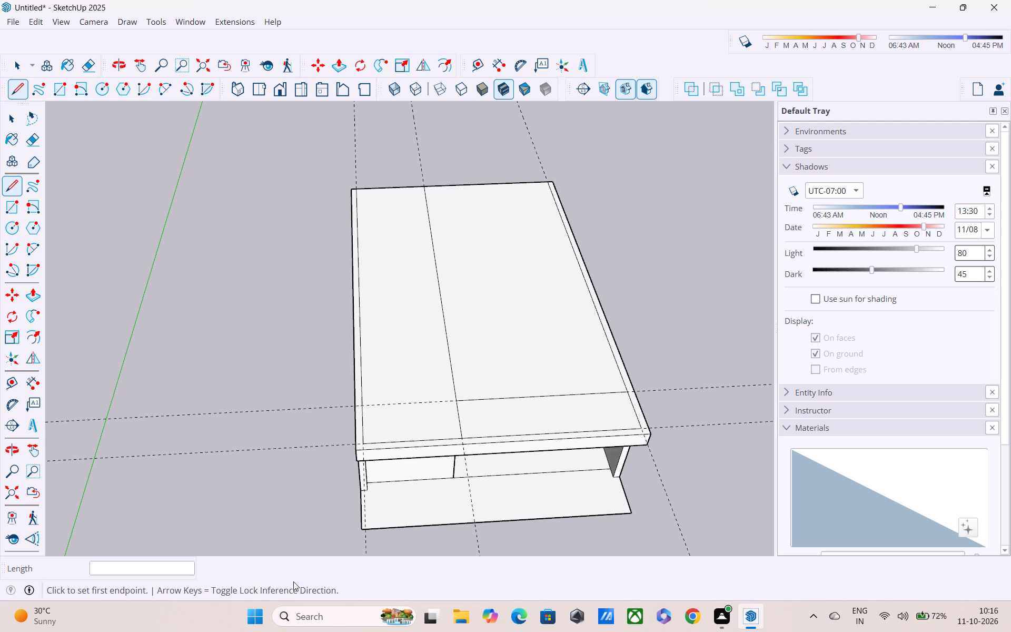
scroll(293, 581, down, 1)
scroll(365, 426, up, 2)
key(Escape)
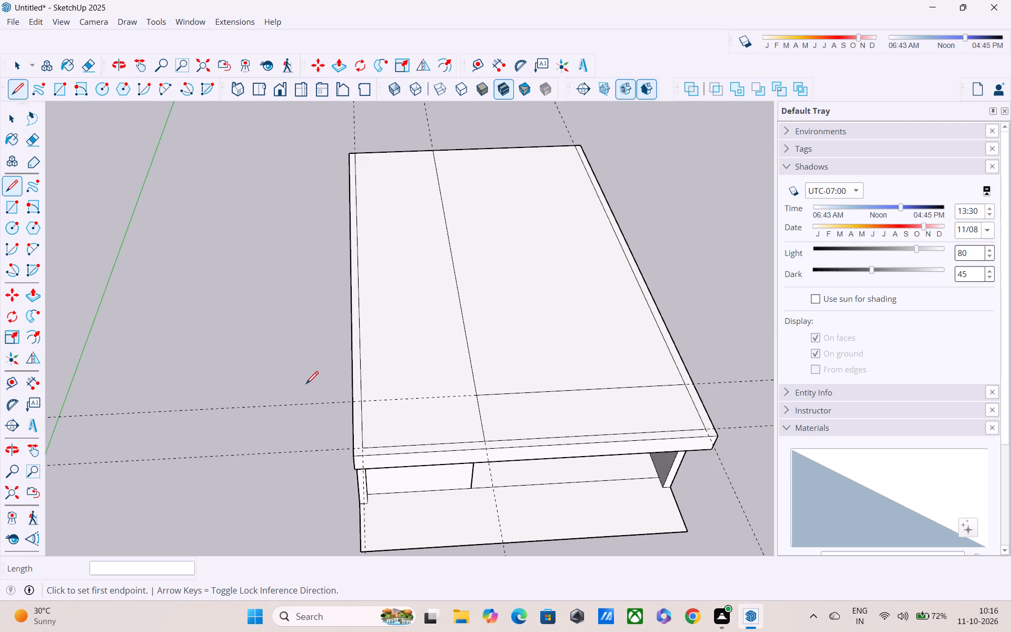
key(Escape)
key(space)
drag(299, 380, 260, 524)
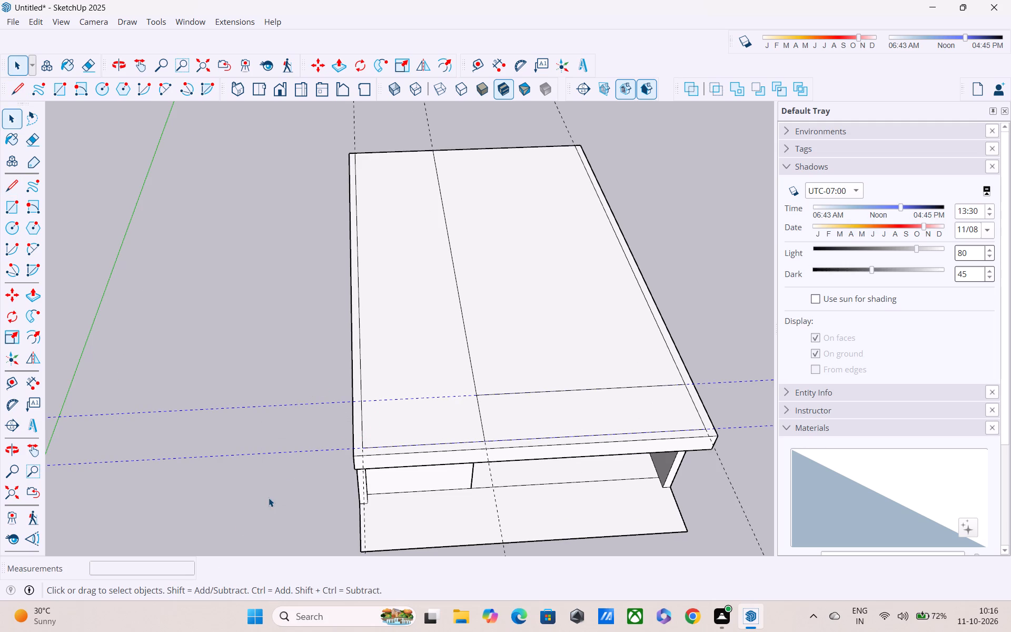
key(Delete)
Delete the three remaining guides running along the roof's length.
scroll(284, 486, down, 2)
middle_drag(451, 490, 566, 401)
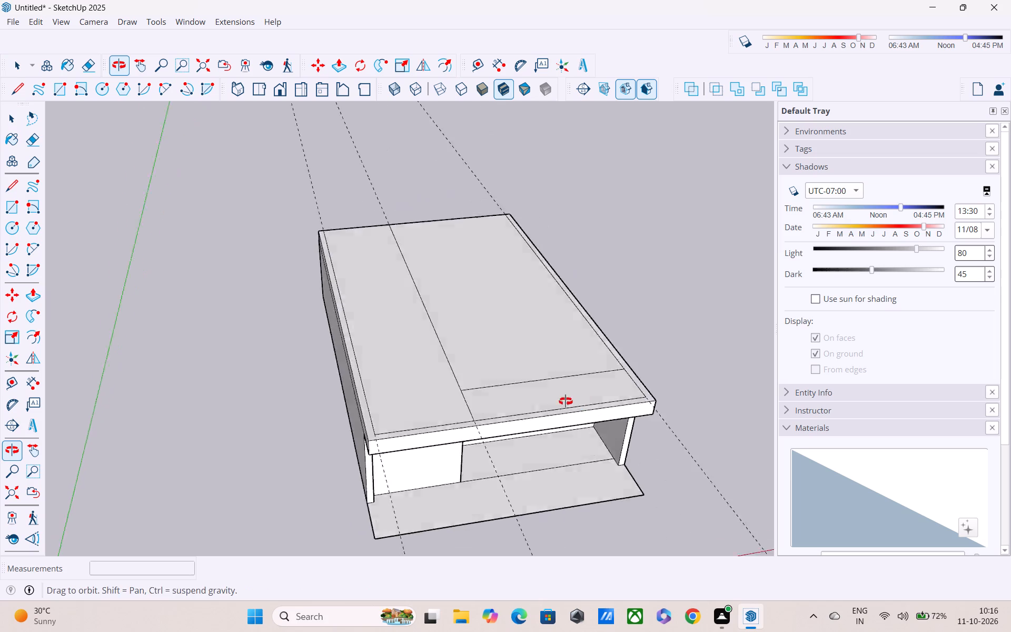
middle_drag(566, 401, 581, 395)
middle_drag(578, 445, 683, 413)
drag(593, 434, 665, 340)
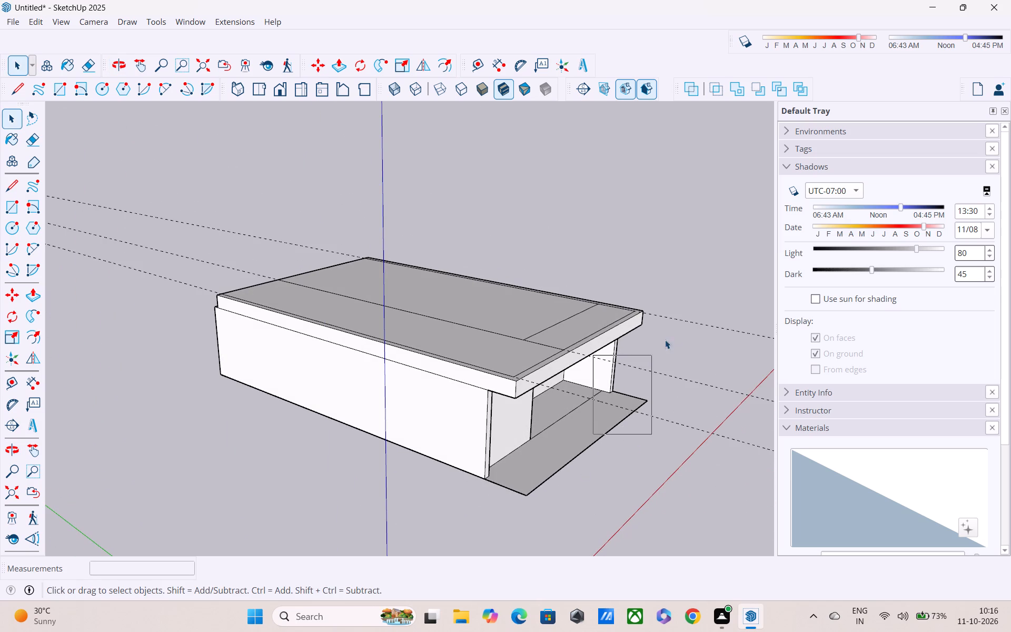
drag(665, 340, 669, 334)
drag(707, 291, 686, 449)
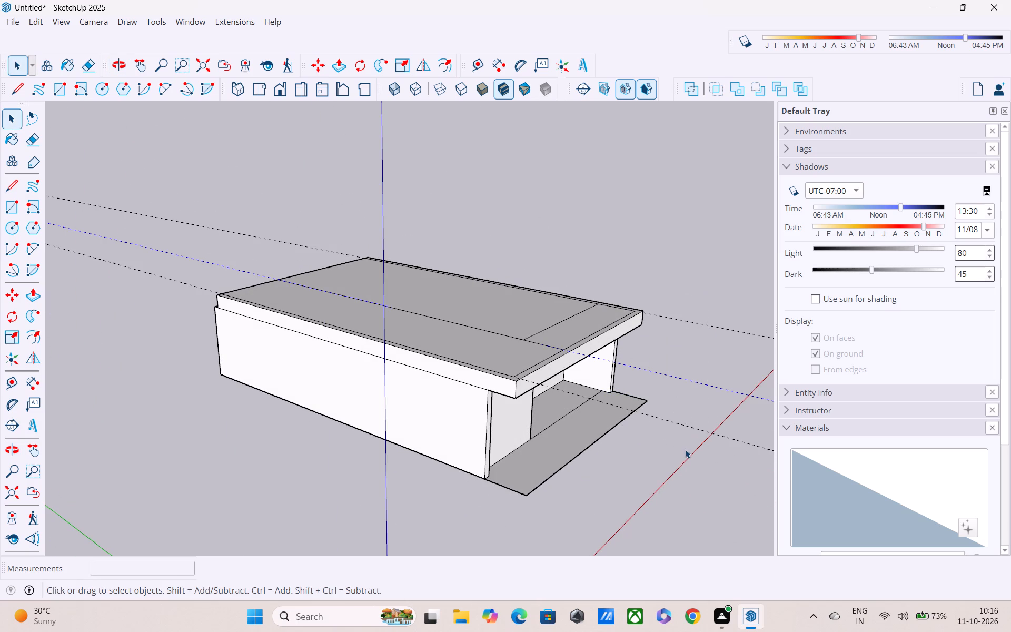
key(Escape)
key(Delete)
click(678, 422)
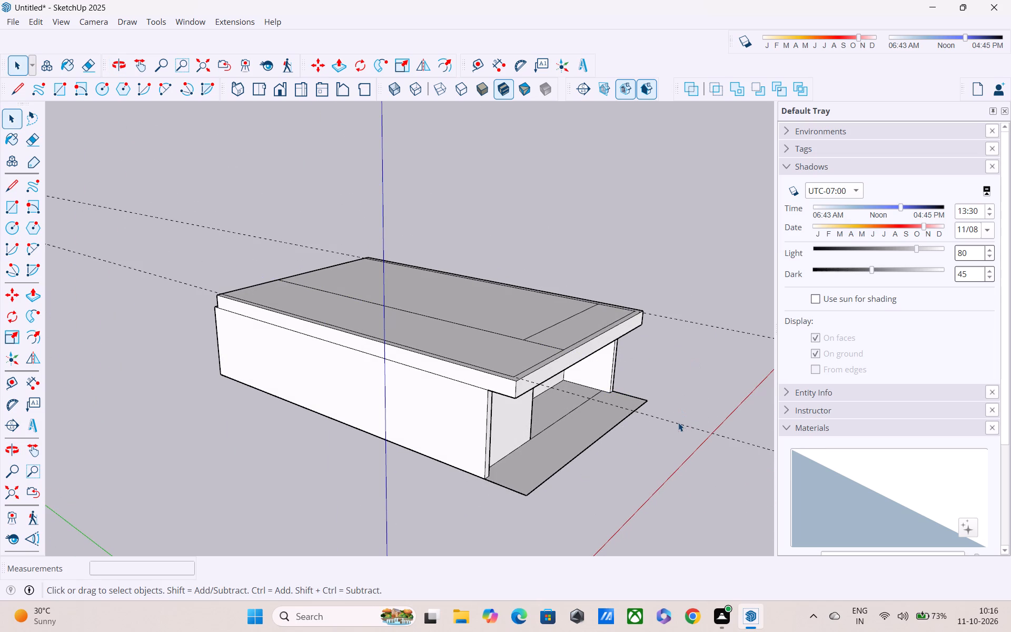
key(Delete)
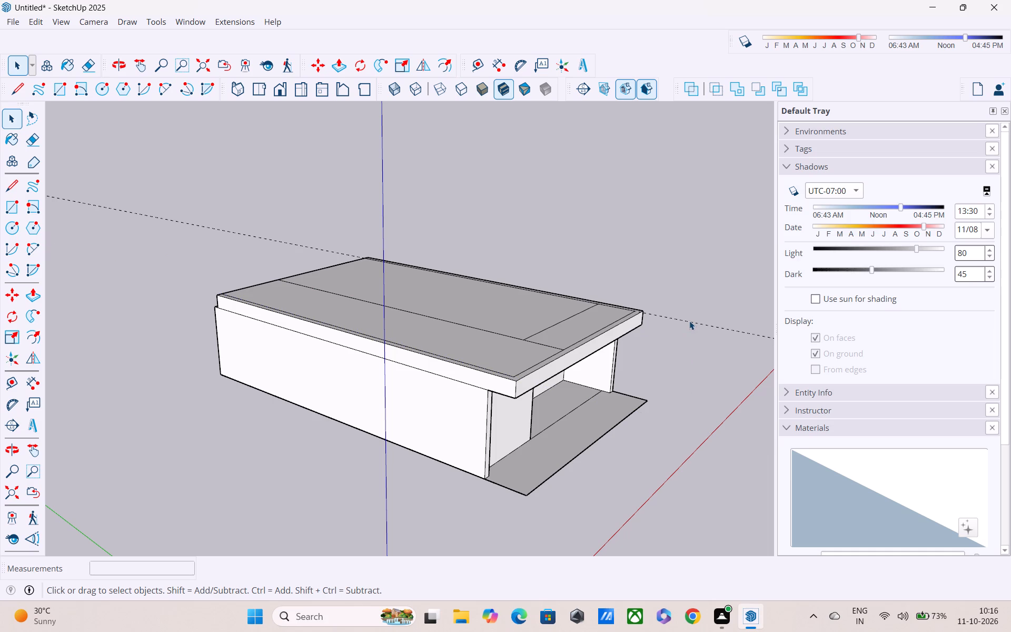
click(689, 320)
key(F12)
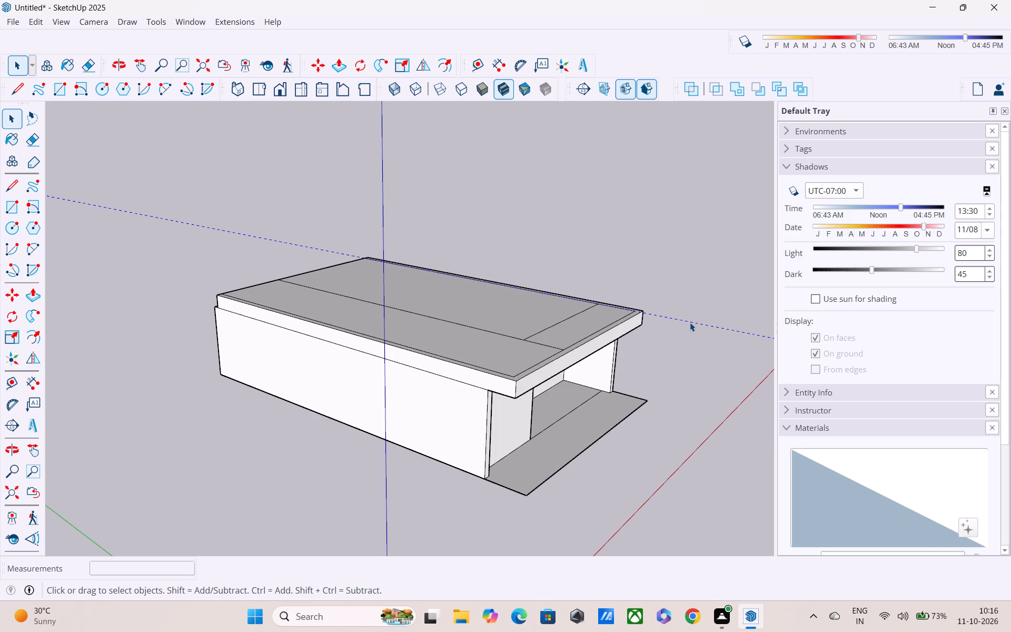
key(Delete)
Place a guide 9" from the long dividing line, on its side facing the right inner line.
middle_drag(691, 326, 522, 511)
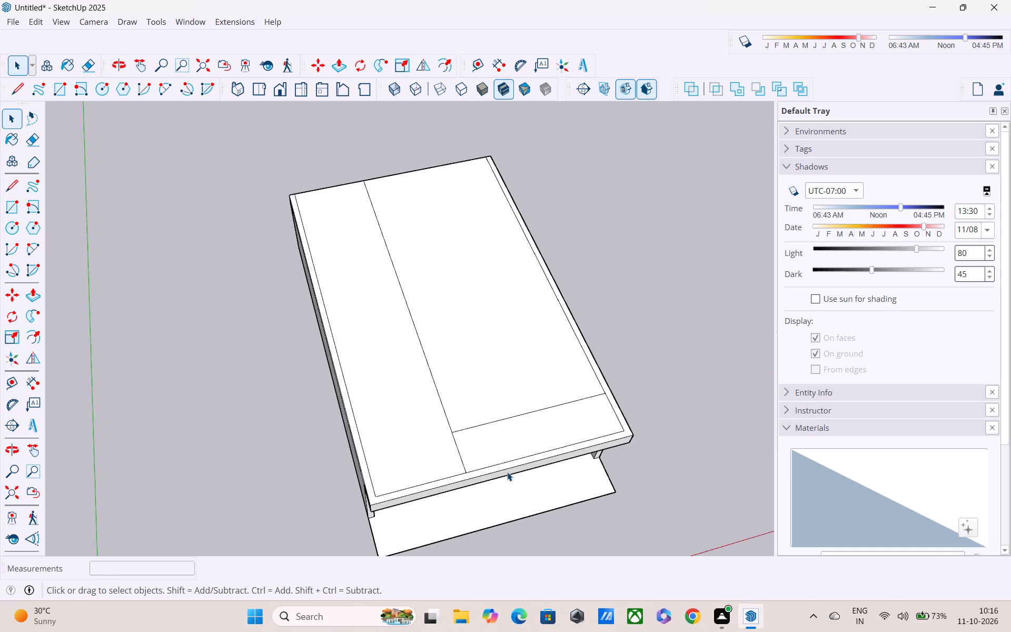
scroll(507, 472, up, 2)
middle_drag(507, 472, 443, 471)
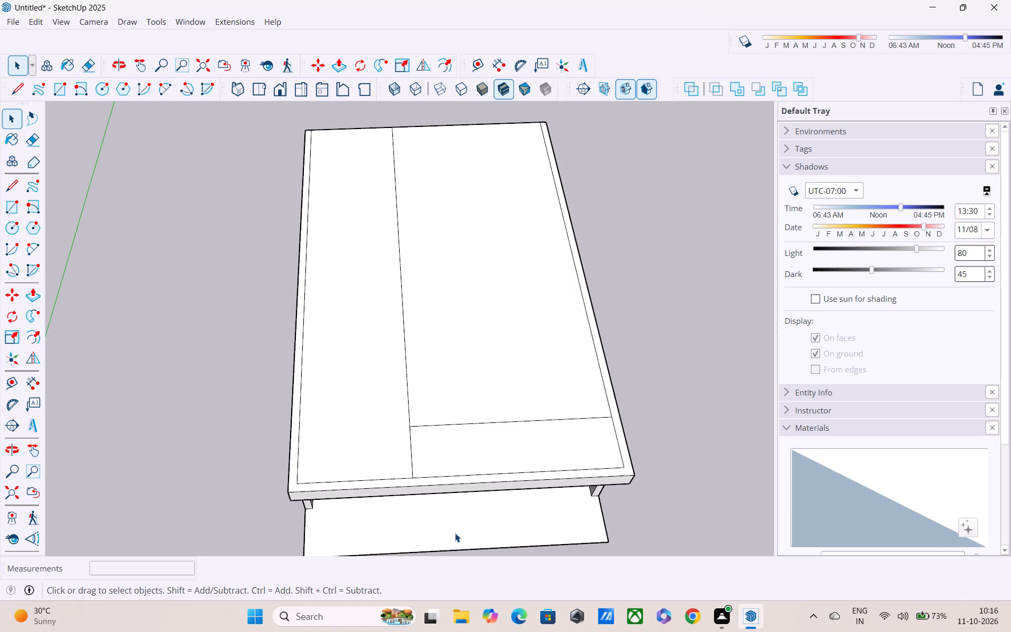
key(t)
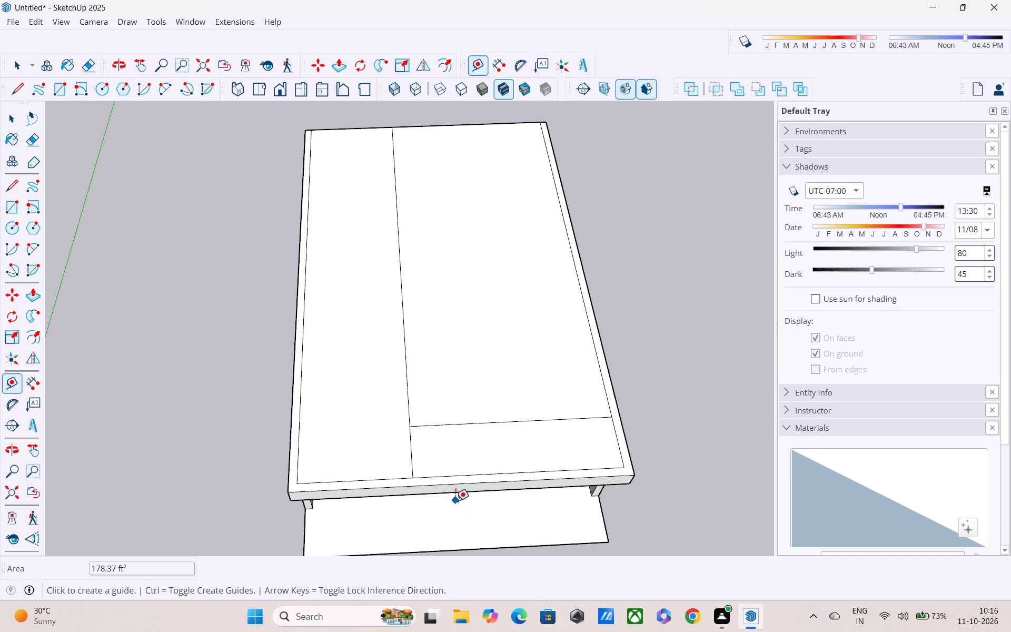
click(407, 391)
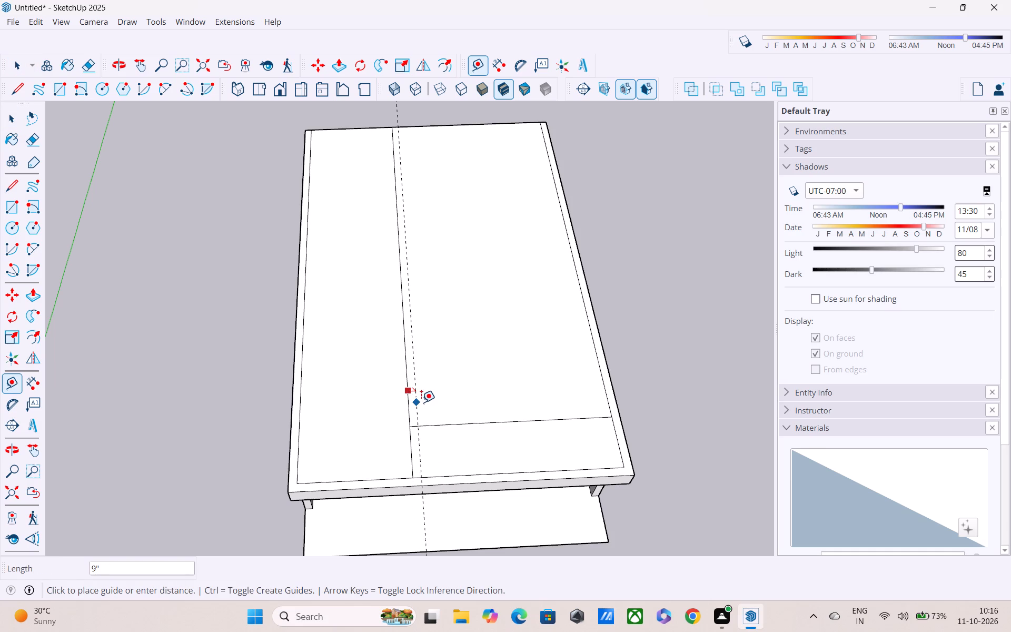
click(421, 402)
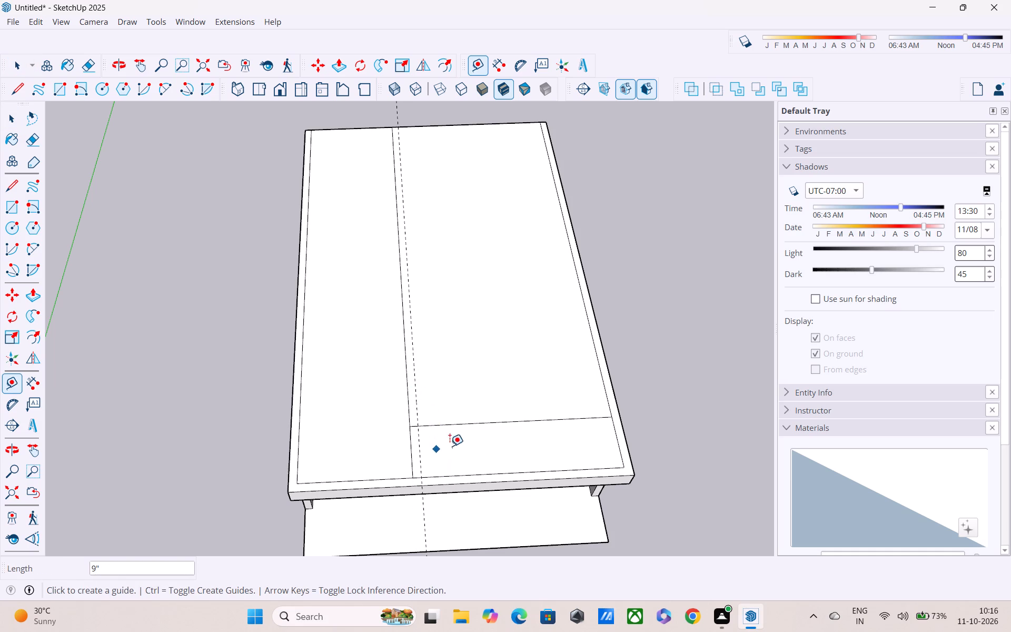
Place a guide 9" from the 18' 6" cross line, on the side away from the front edge.
click(473, 422)
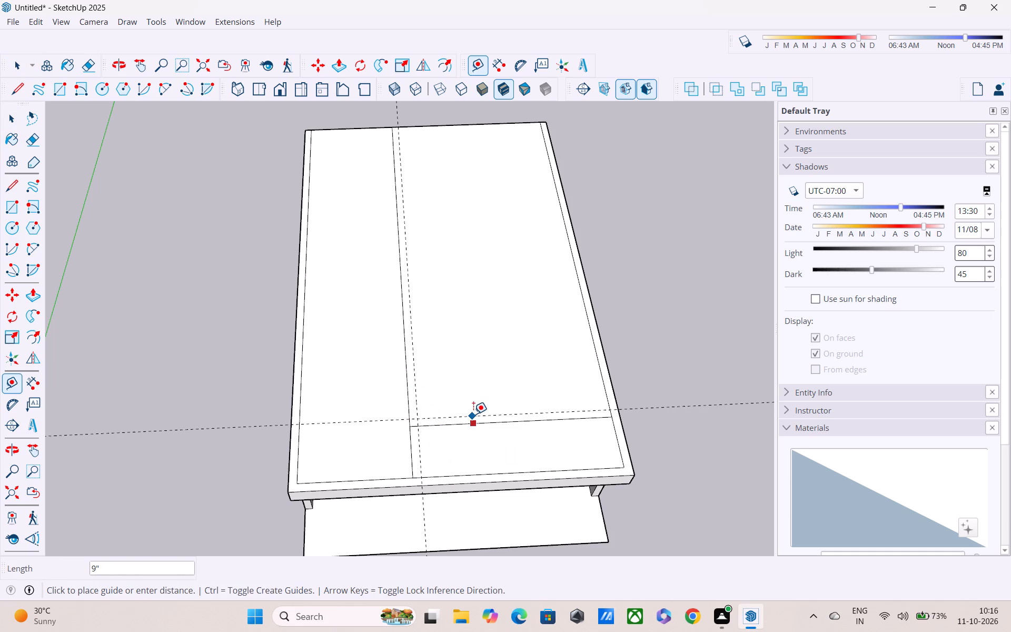
click(473, 413)
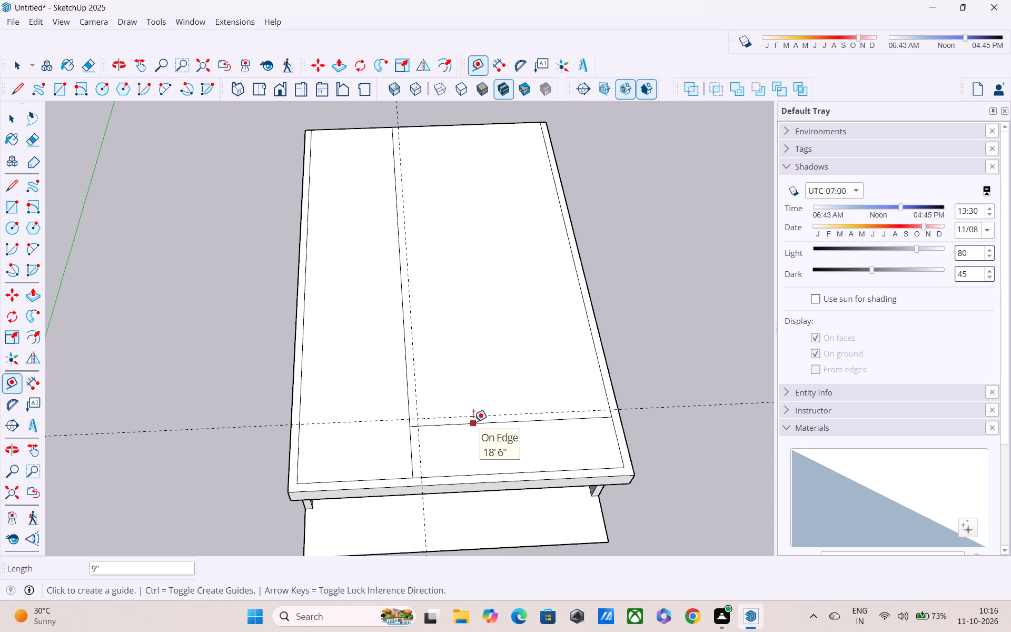
key(Escape)
Draw a 40' 11" line along the lengthwise guide from the guides' intersection to the roof's back edge.
key(l)
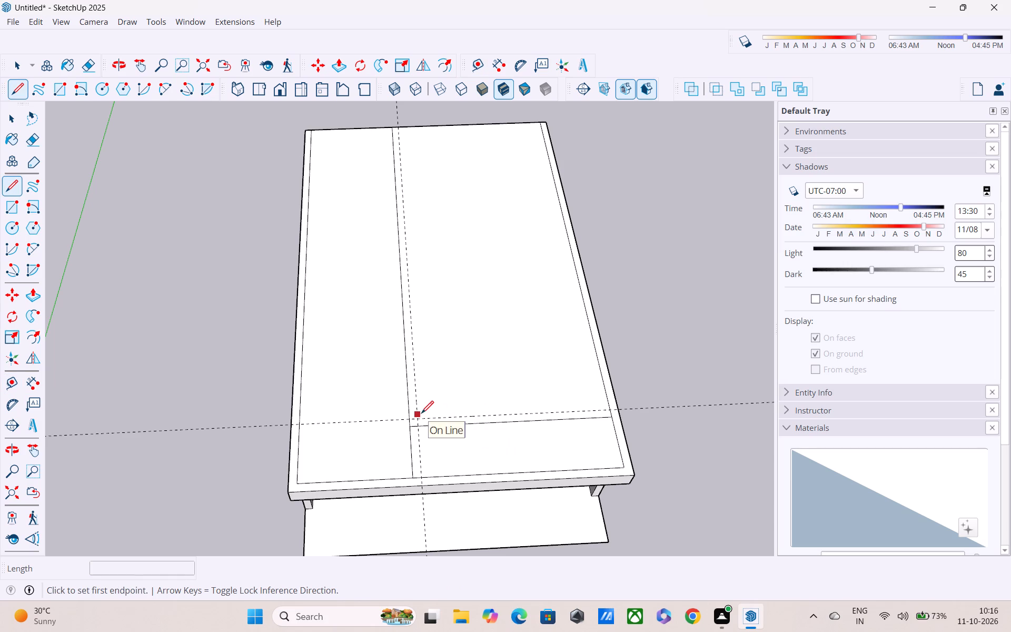
click(419, 419)
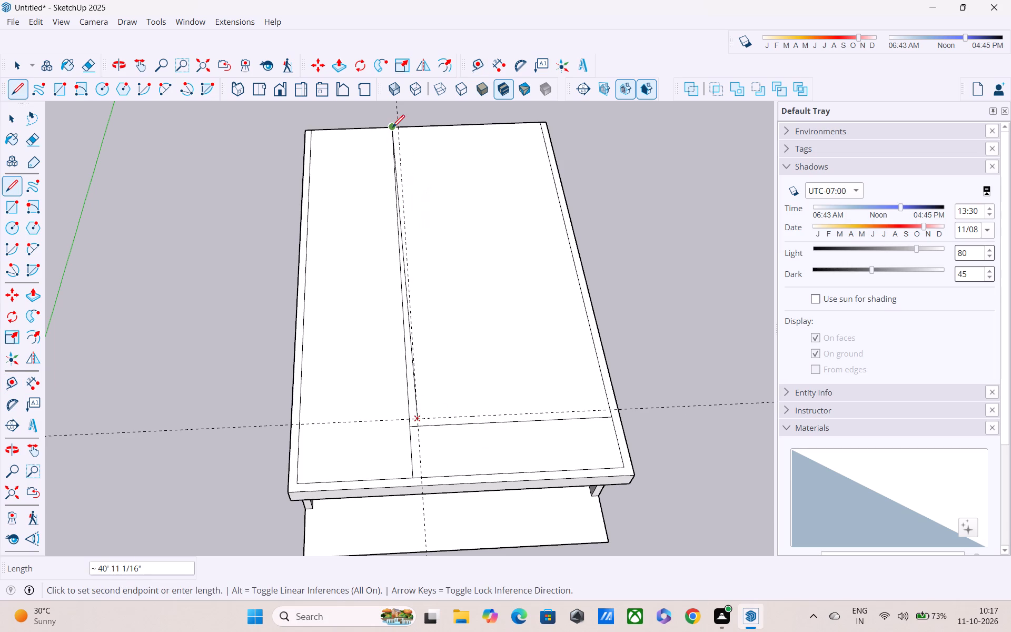
click(401, 131)
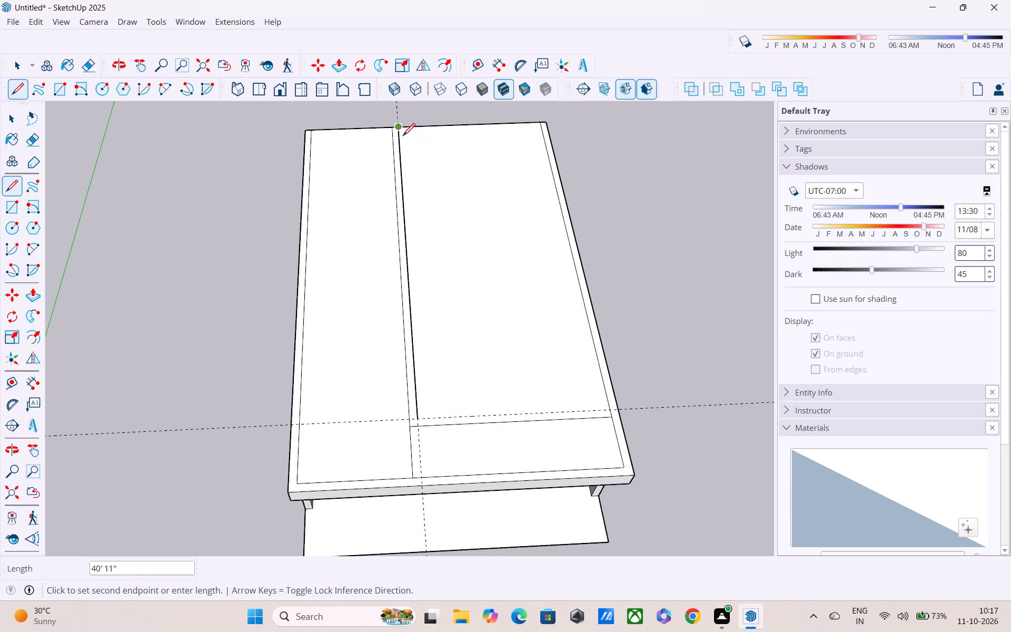
click(422, 419)
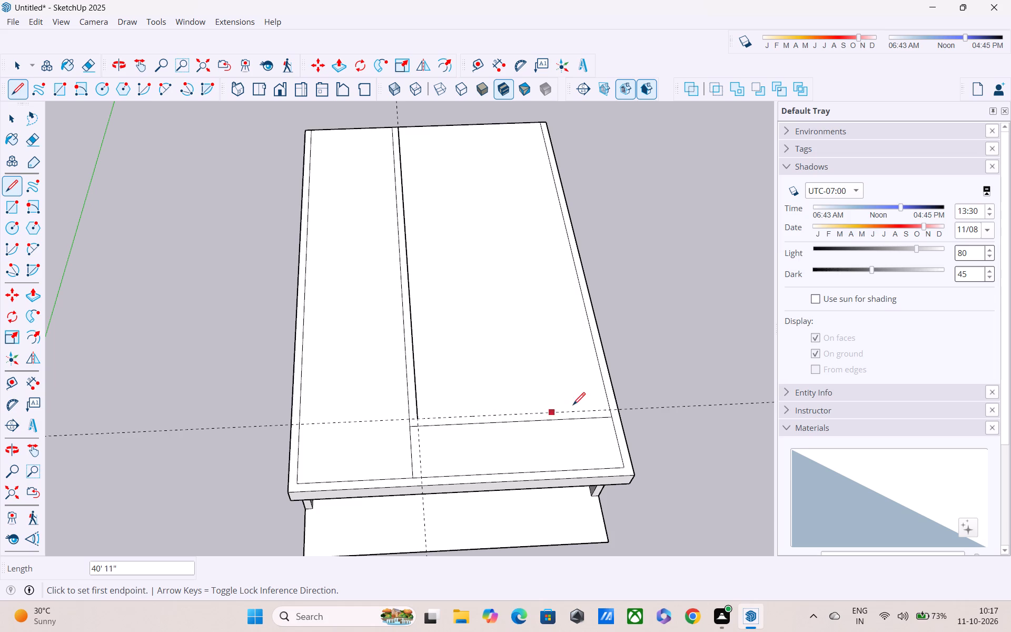
Draw a 17' 9" line along the crosswise guide from the guides' intersection to the right inner line.
click(612, 409)
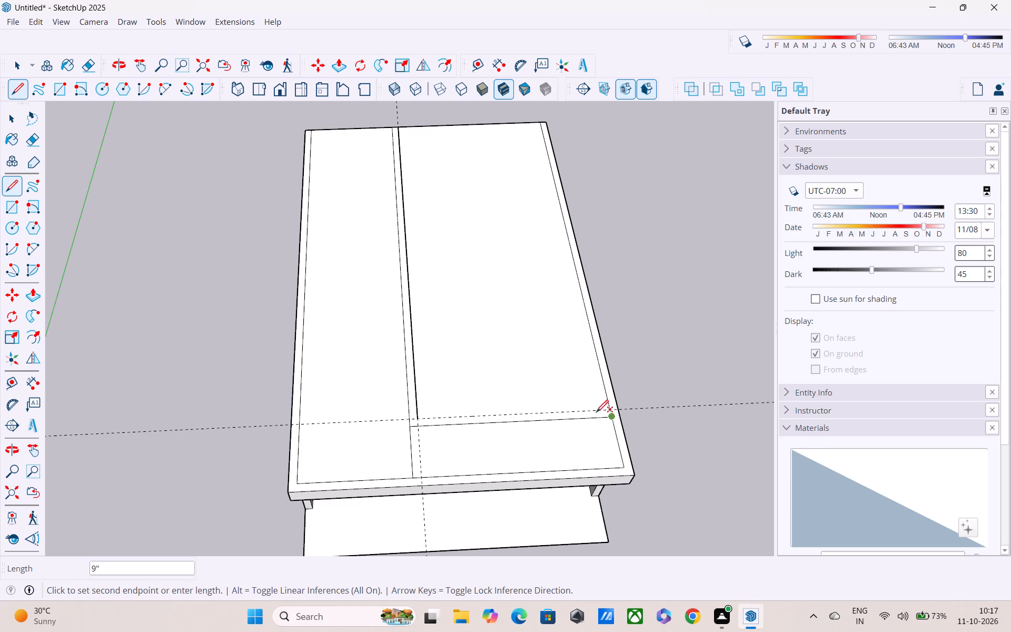
key(ctrl+z)
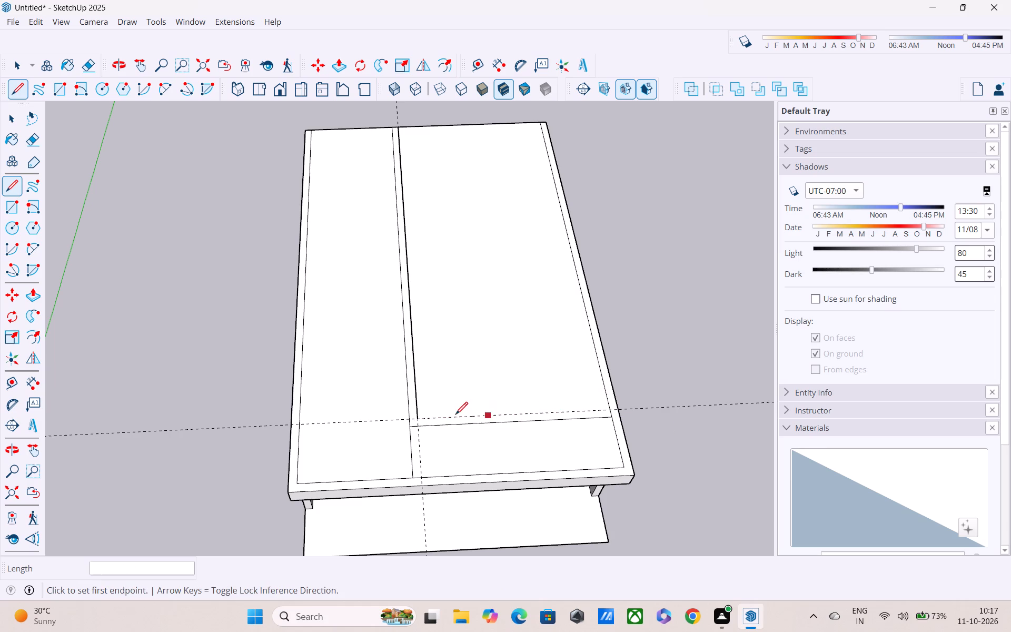
click(417, 419)
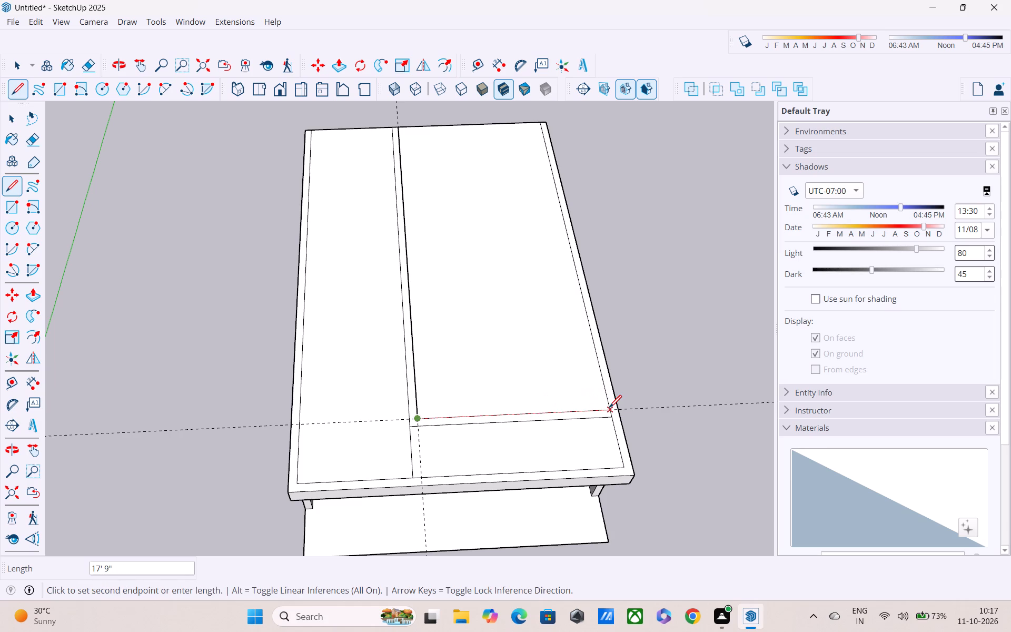
click(613, 408)
key(Escape)
Erase the two remaining 9" offset guides, one crosswise and one lengthwise, from the roof.
text(tr)
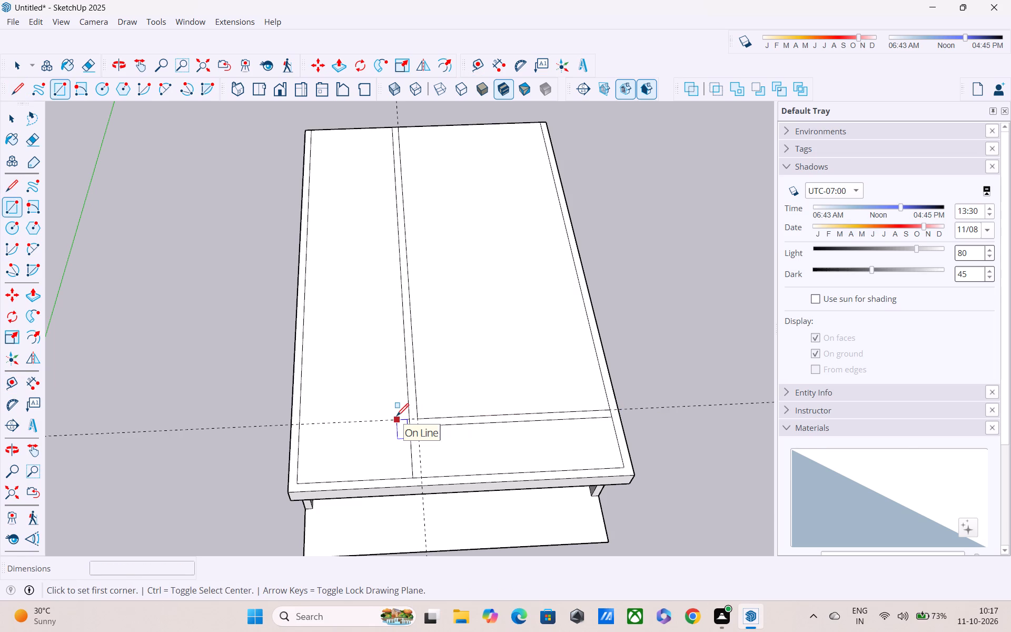
key(Escape)
key(e)
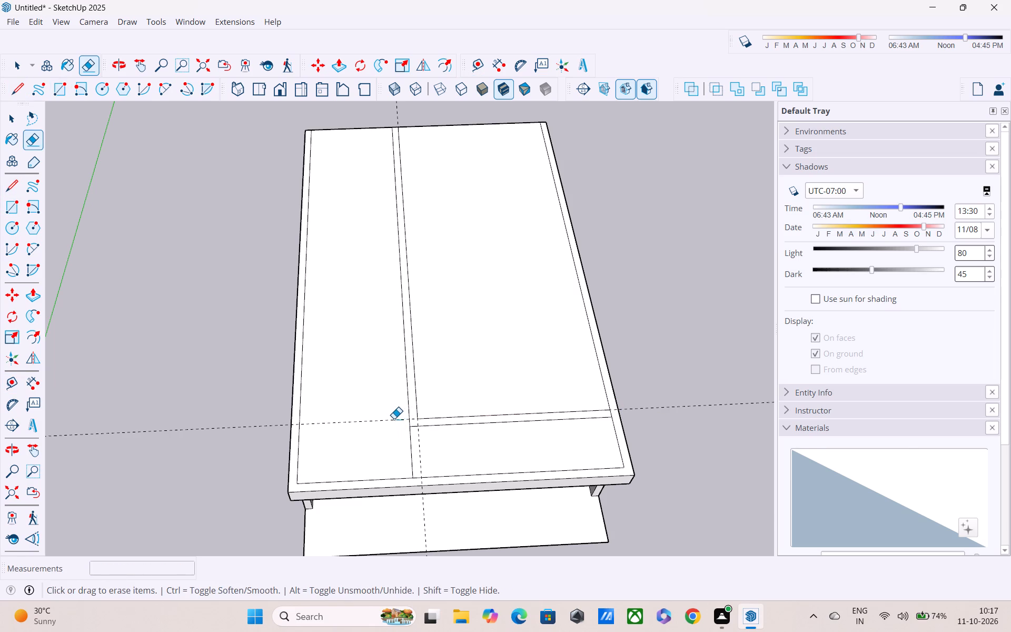
click(393, 419)
click(419, 449)
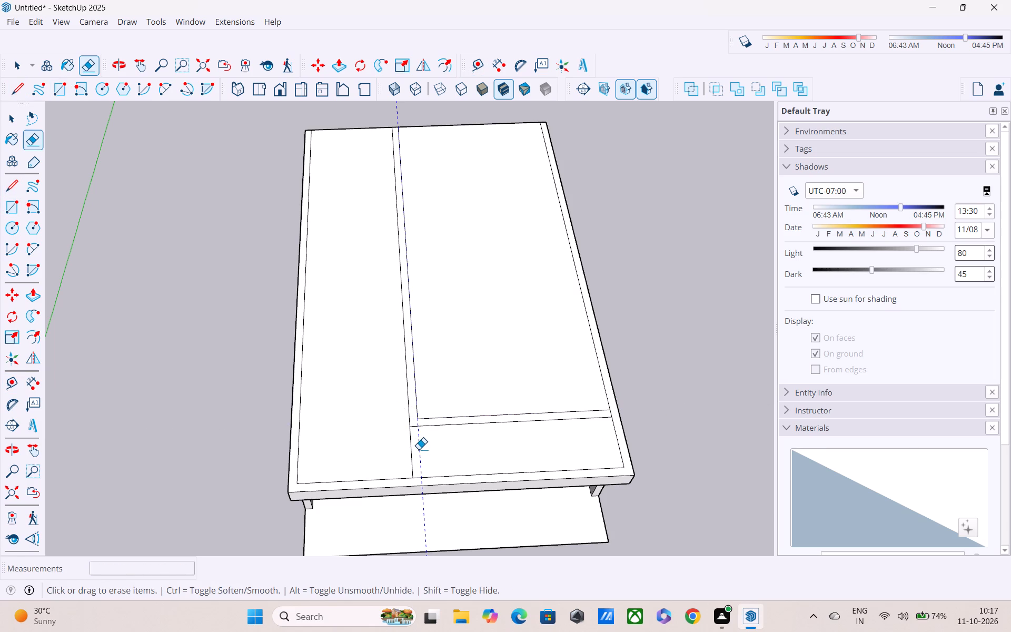
Draw a 5' 9" line continuing the second long dividing line to the front inner line.
middle_drag(435, 513, 435, 457)
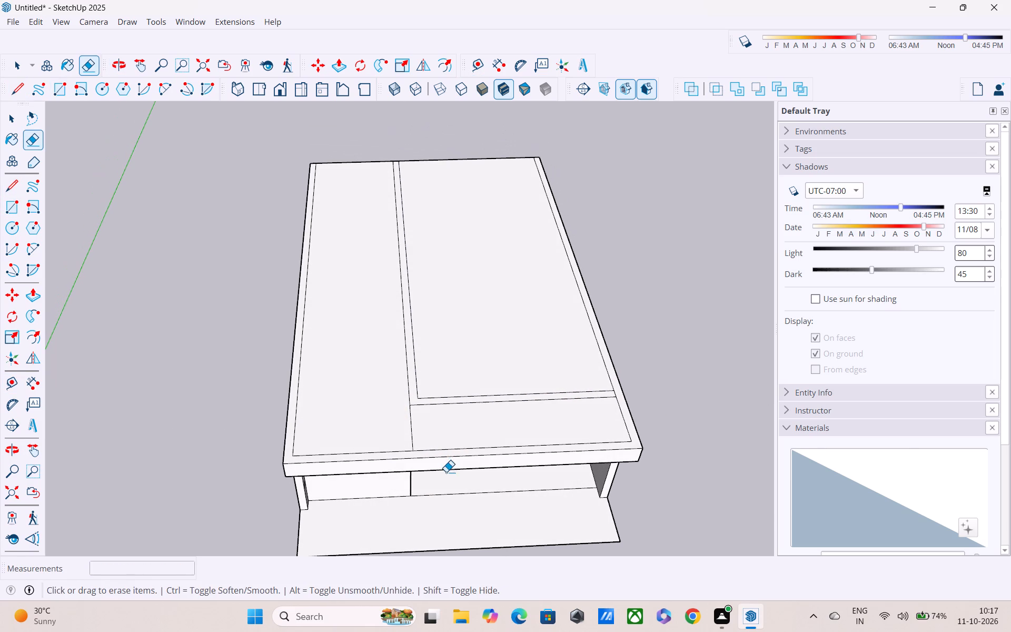
key(Escape)
key(l)
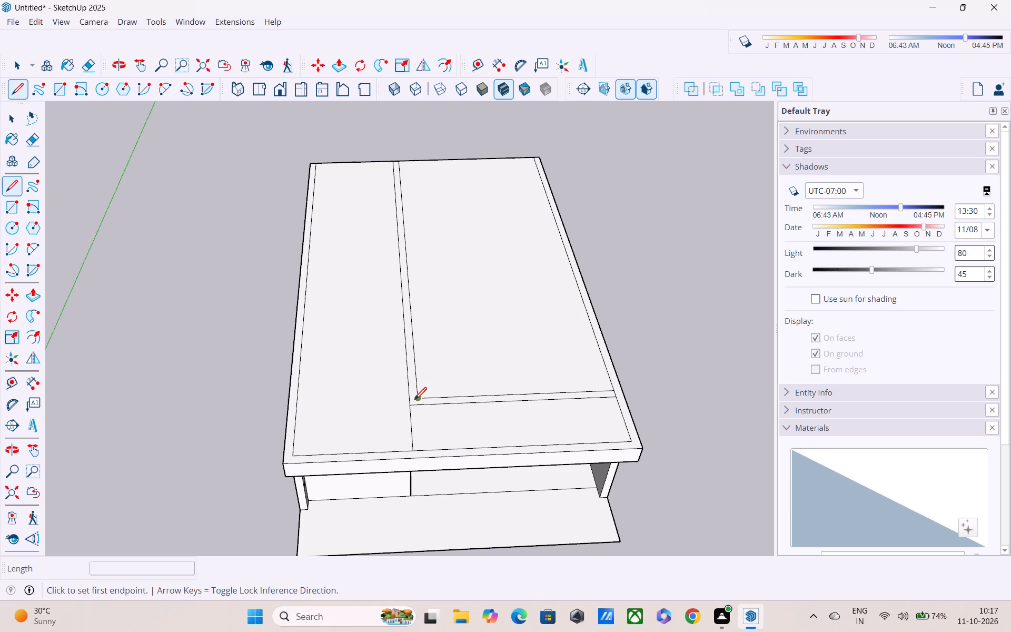
click(415, 401)
click(427, 452)
key(Escape)
Erase the three short segments closing off the dividing strips where they meet each other and the front parapet strip.
key(e)
scroll(405, 417, up, 5)
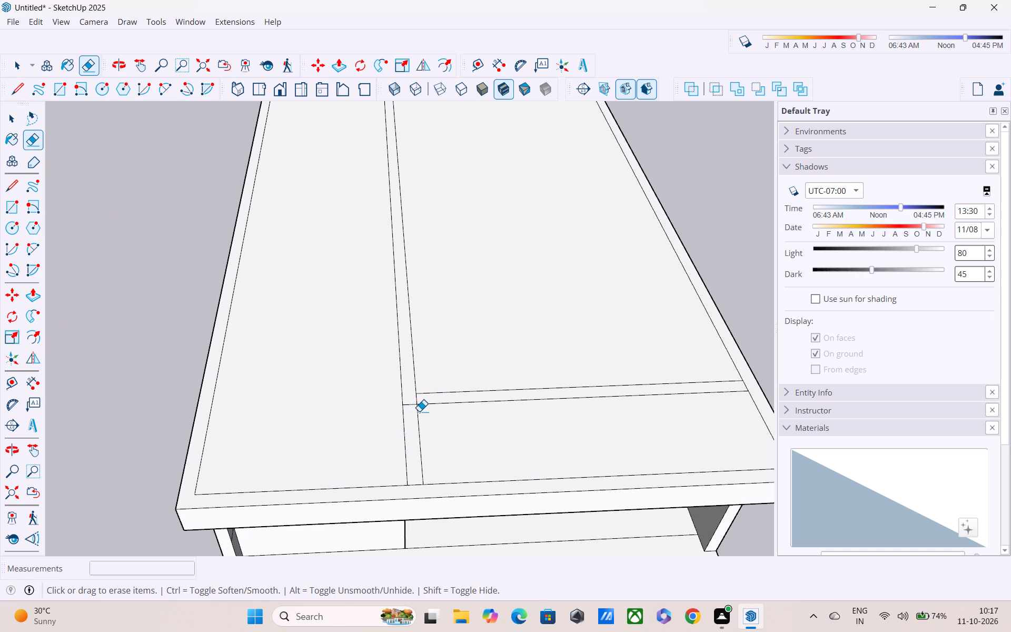
click(412, 404)
click(416, 399)
click(415, 486)
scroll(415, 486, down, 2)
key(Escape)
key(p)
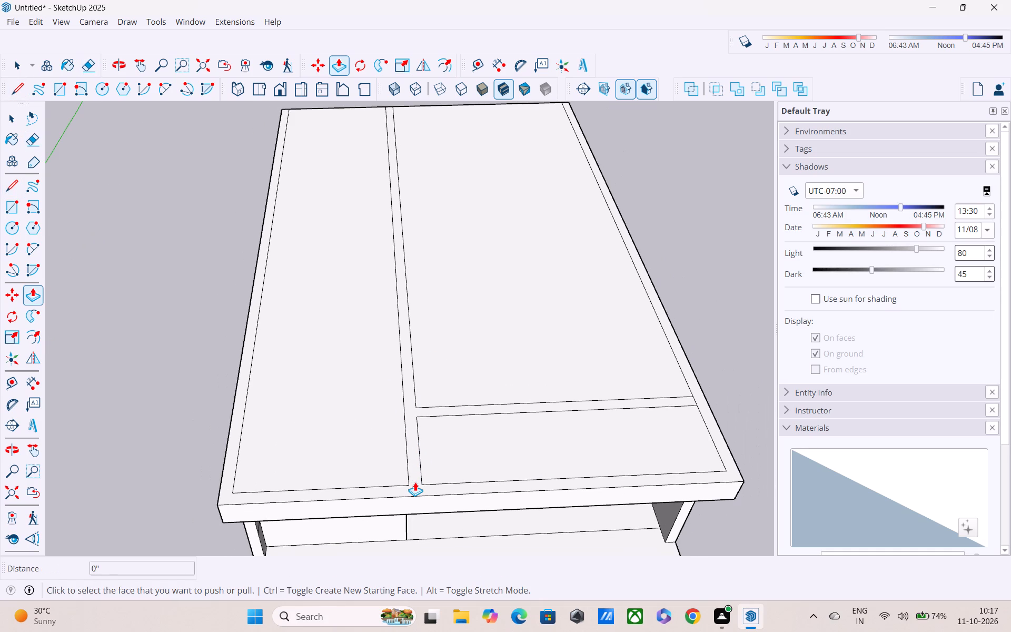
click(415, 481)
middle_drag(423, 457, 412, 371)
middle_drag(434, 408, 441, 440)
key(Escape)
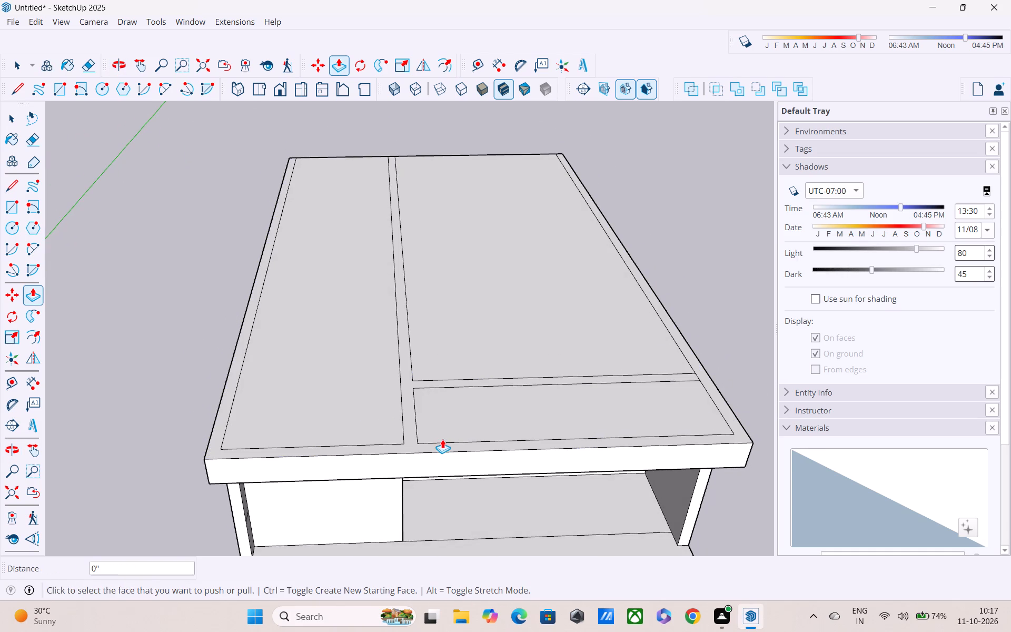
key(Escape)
Draw a vertical line from the recess wall's top corner under the roof up past the roof surface, near the long dividing strip.
key(l)
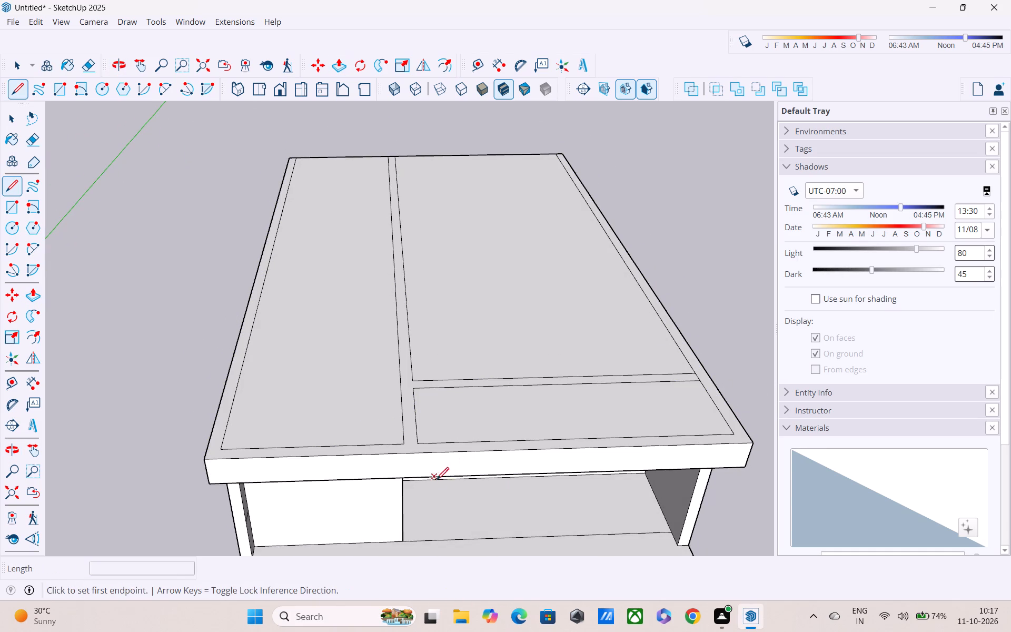
scroll(419, 442, up, 1)
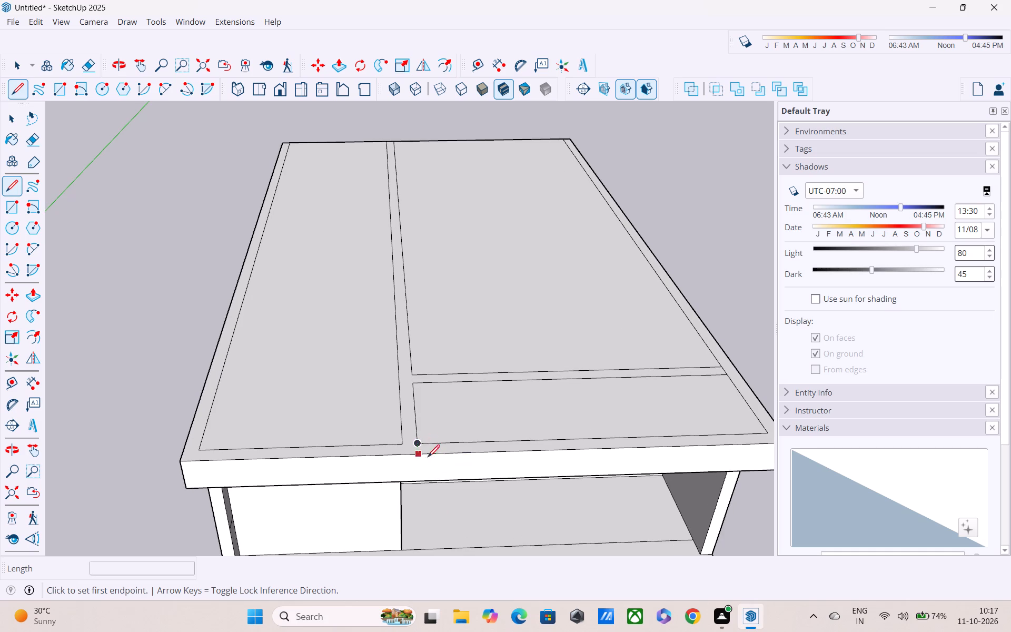
middle_drag(429, 466, 389, 358)
middle_drag(402, 408, 389, 325)
scroll(405, 431, up, 2)
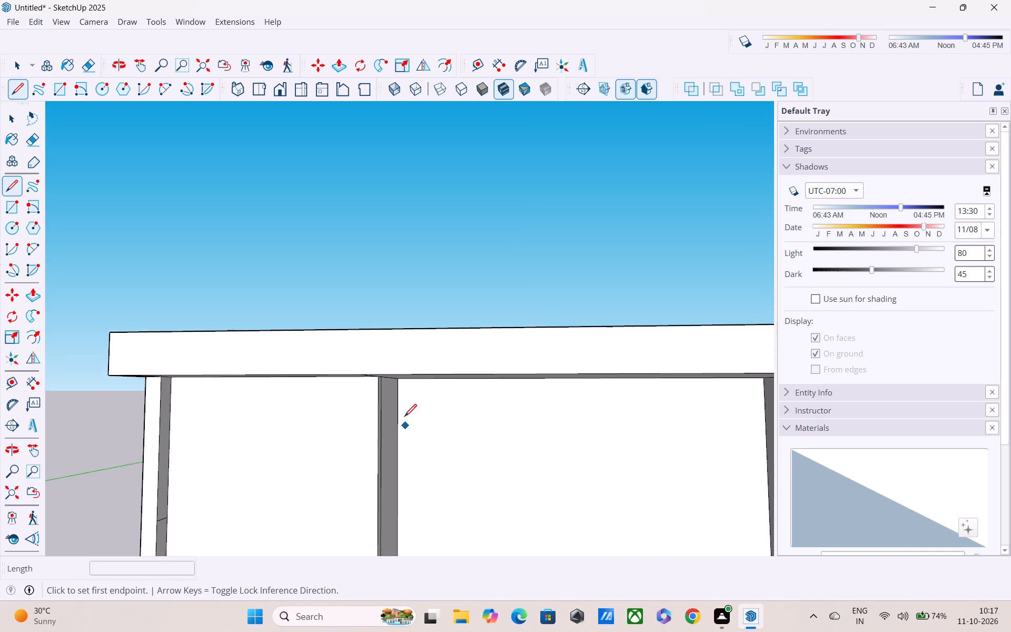
middle_drag(403, 401, 391, 316)
middle_drag(391, 319, 398, 359)
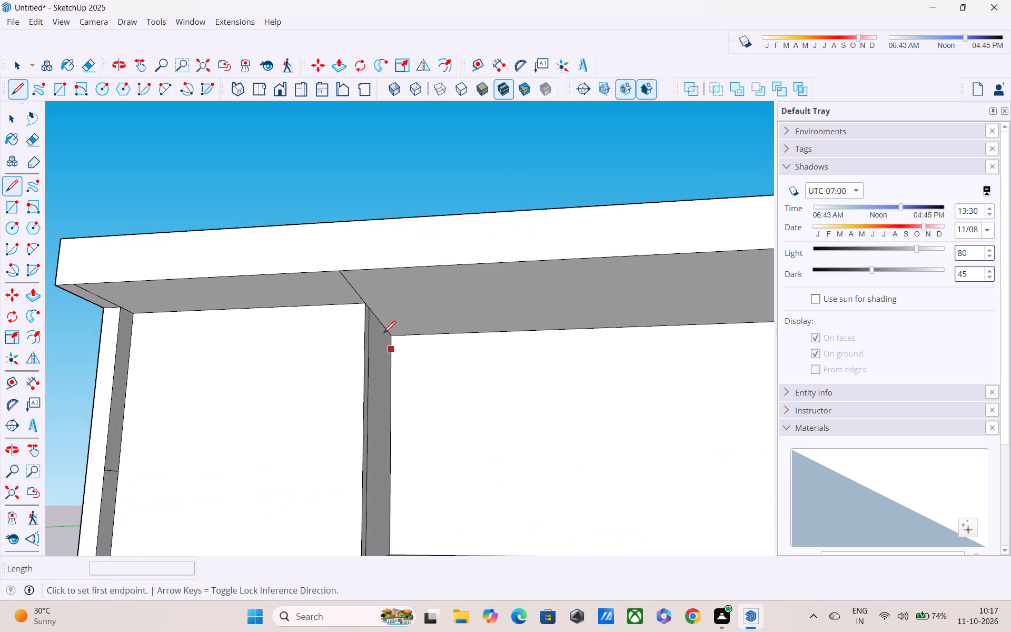
click(368, 310)
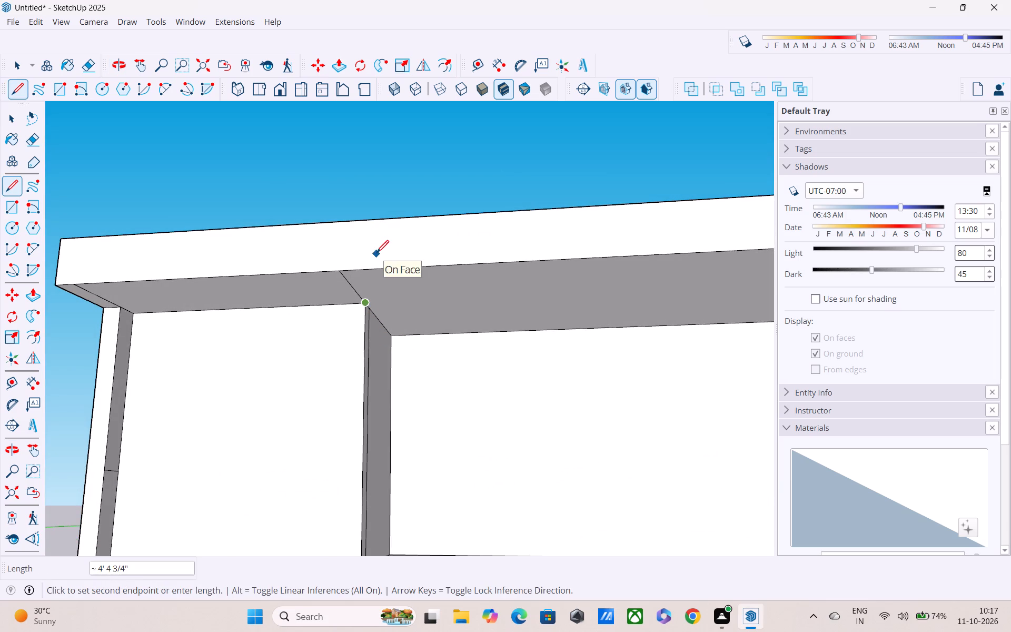
middle_drag(378, 254, 397, 390)
scroll(397, 389, up, 1)
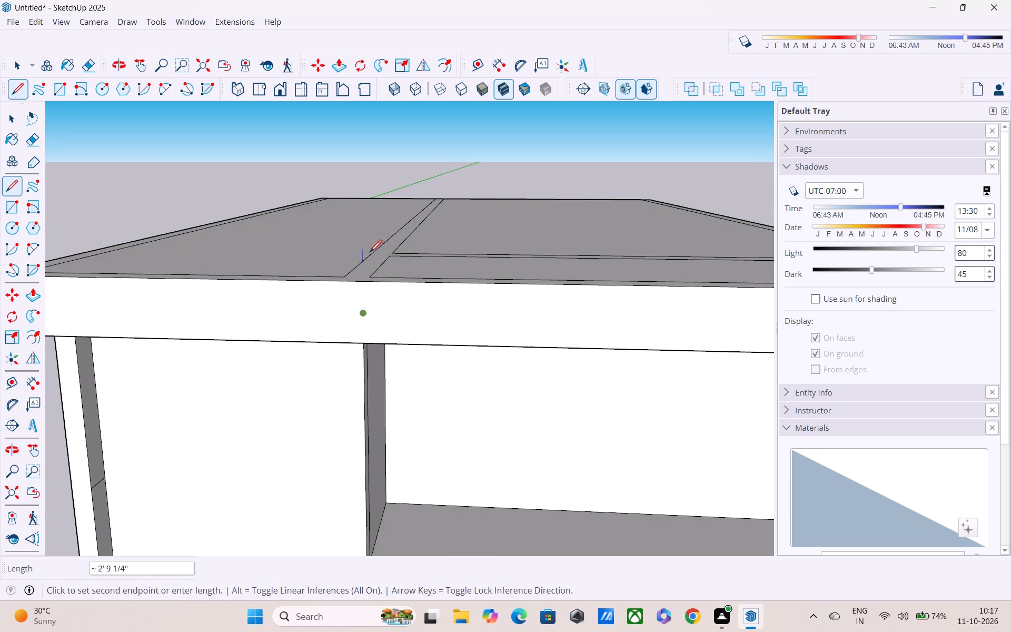
middle_drag(376, 265, 391, 318)
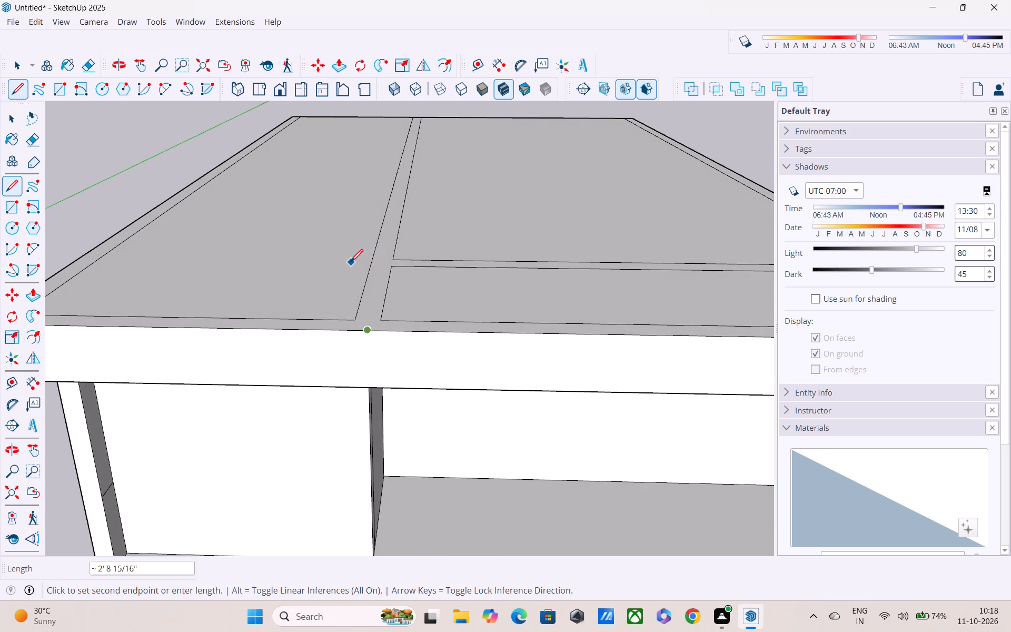
click(366, 262)
middle_drag(381, 294, 388, 332)
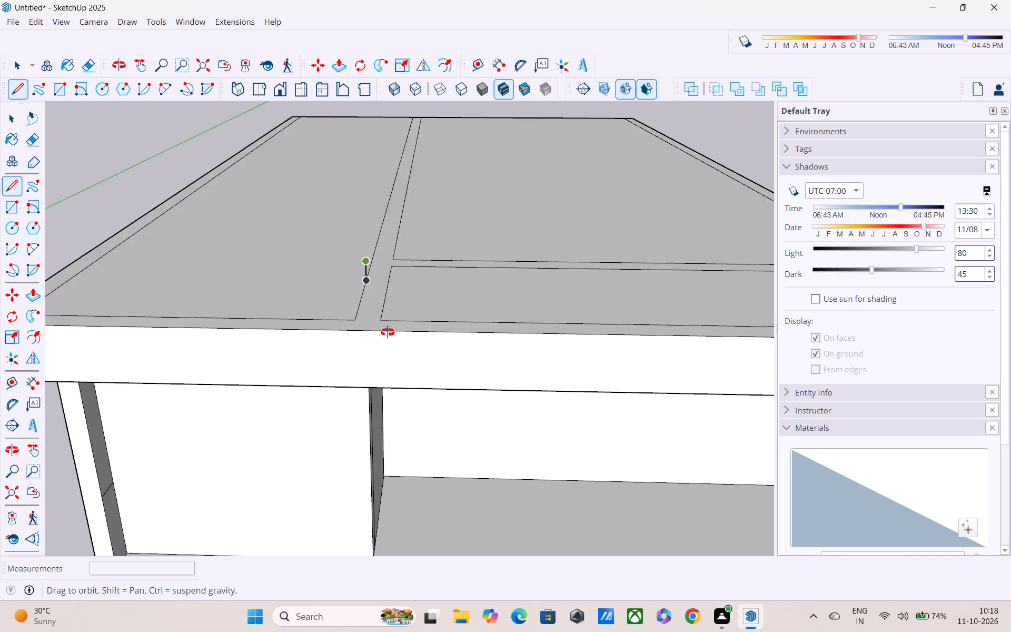
middle_drag(388, 332, 395, 363)
scroll(378, 319, up, 1)
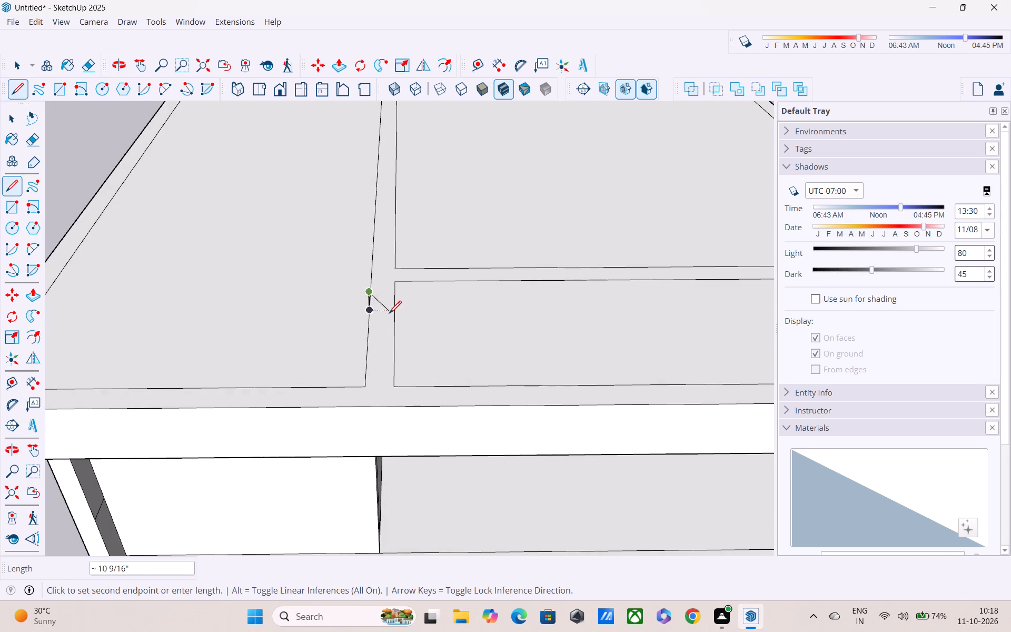
key(Escape)
scroll(381, 321, up, 1)
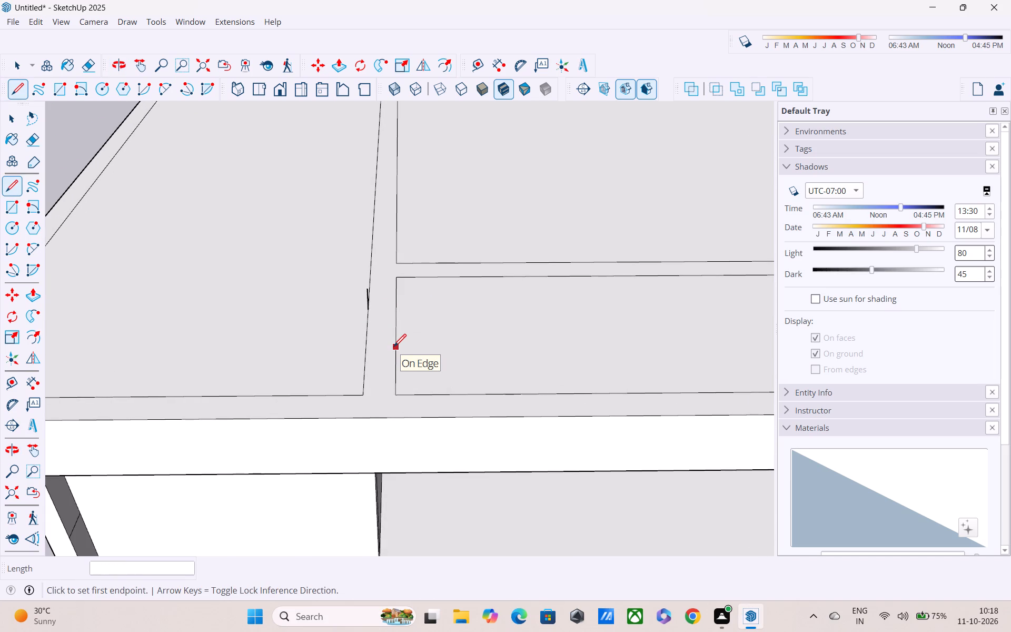
key(Escape)
key(Escape)
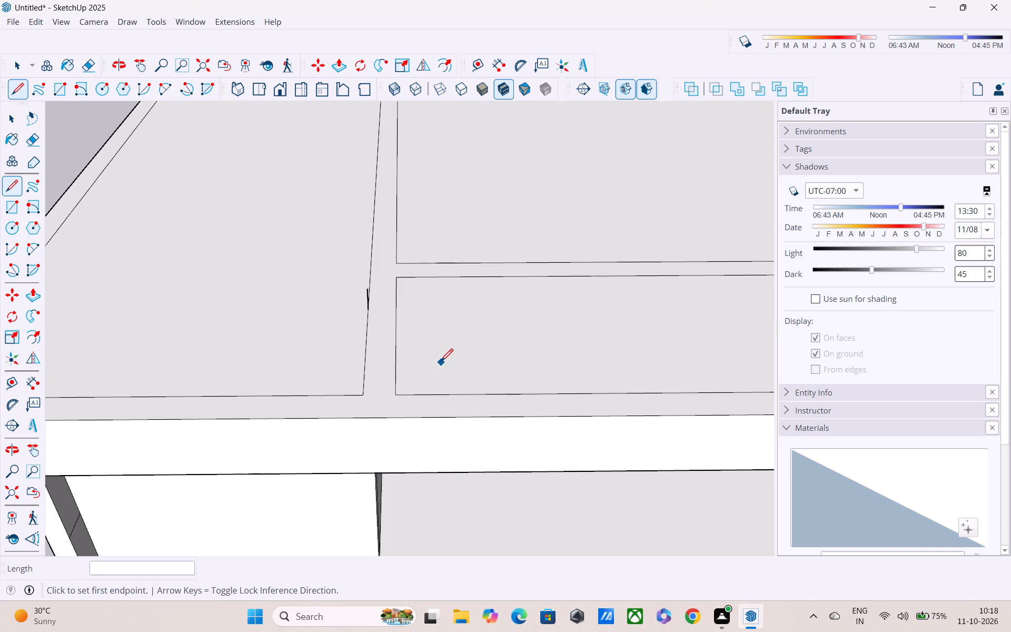
scroll(441, 363, down, 2)
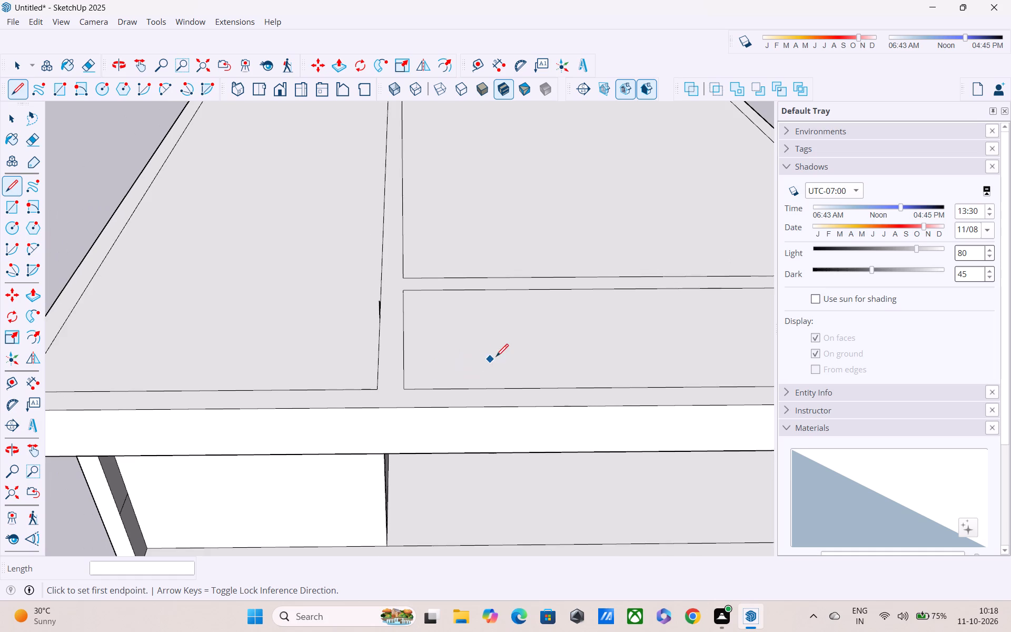
Draw a vertical line about 3' long from the recess side wall's top edge under the roof up past the roof surface.
middle_drag(497, 357, 313, 387)
scroll(316, 369, down, 3)
middle_drag(442, 349, 277, 349)
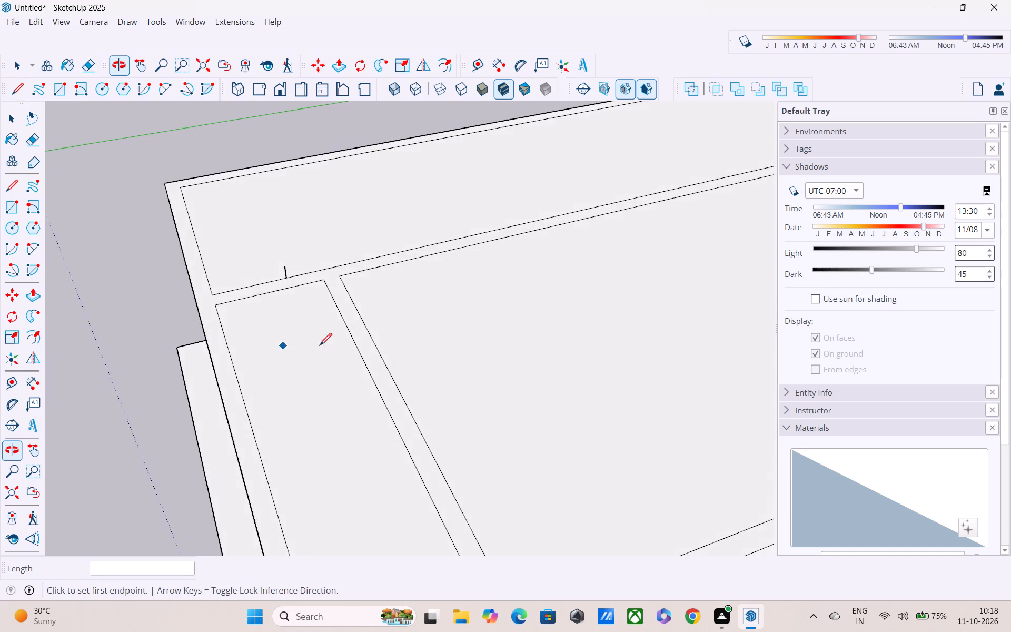
scroll(335, 347, down, 2)
key(Escape)
key(Escape)
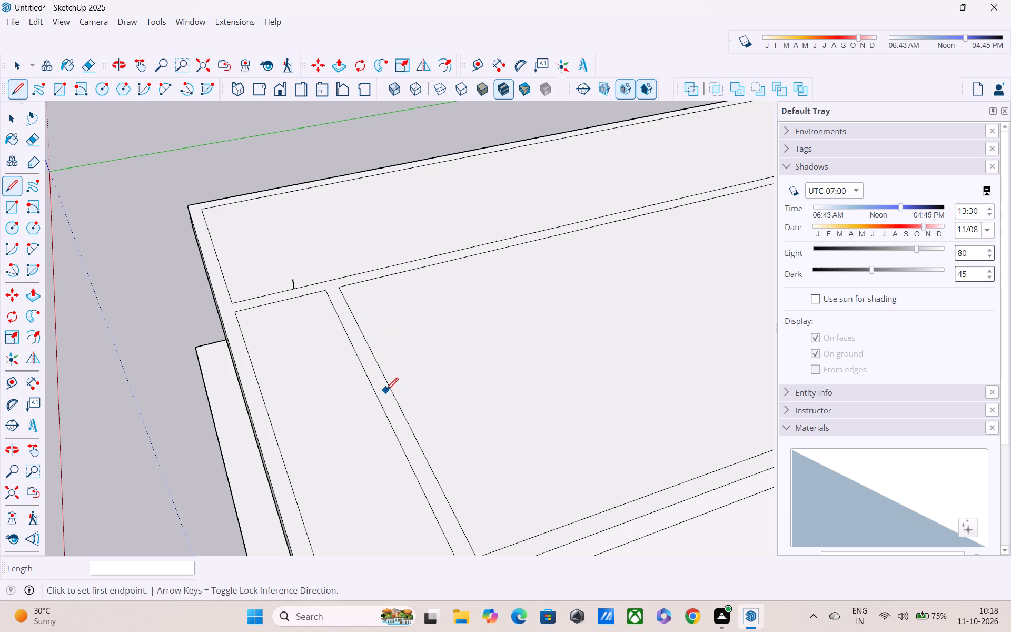
scroll(387, 394, down, 3)
middle_drag(403, 423, 423, 265)
scroll(423, 265, up, 1)
middle_drag(421, 345, 455, 233)
click(437, 298)
middle_drag(446, 215, 448, 216)
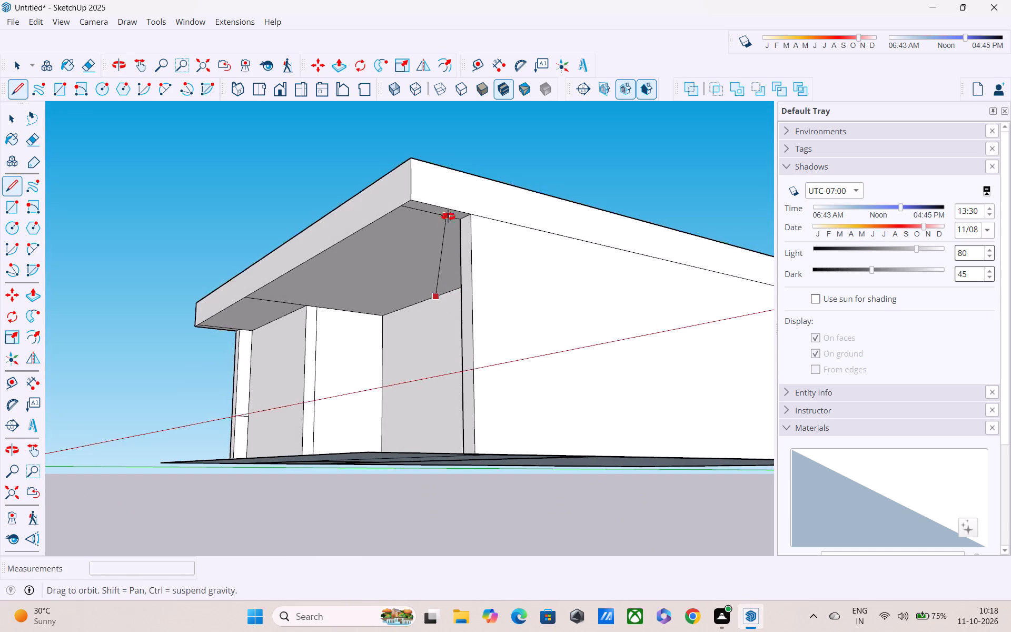
middle_drag(448, 216, 437, 443)
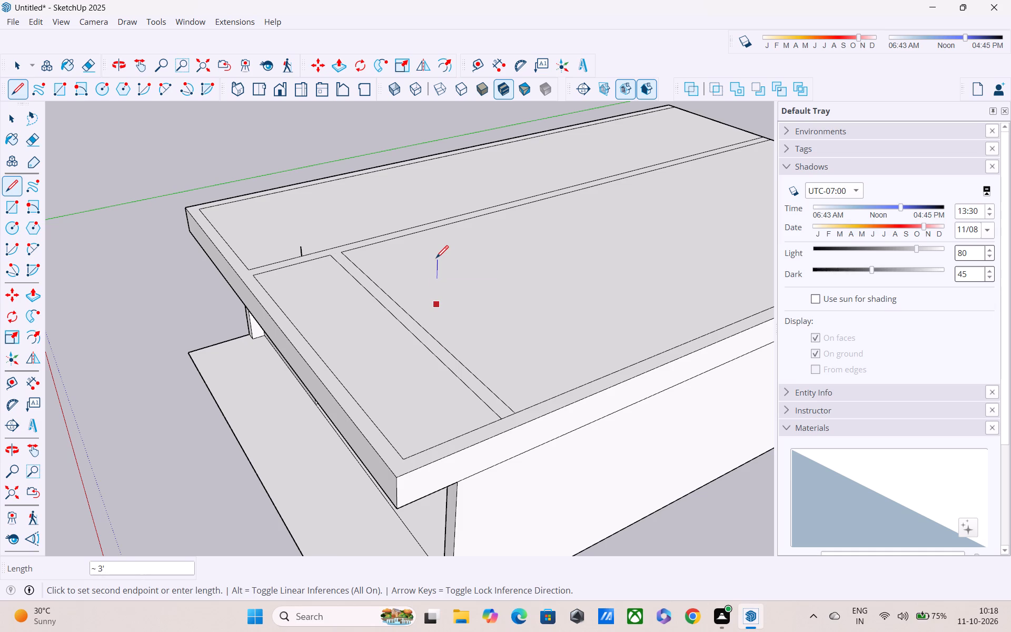
click(435, 258)
key(Escape)
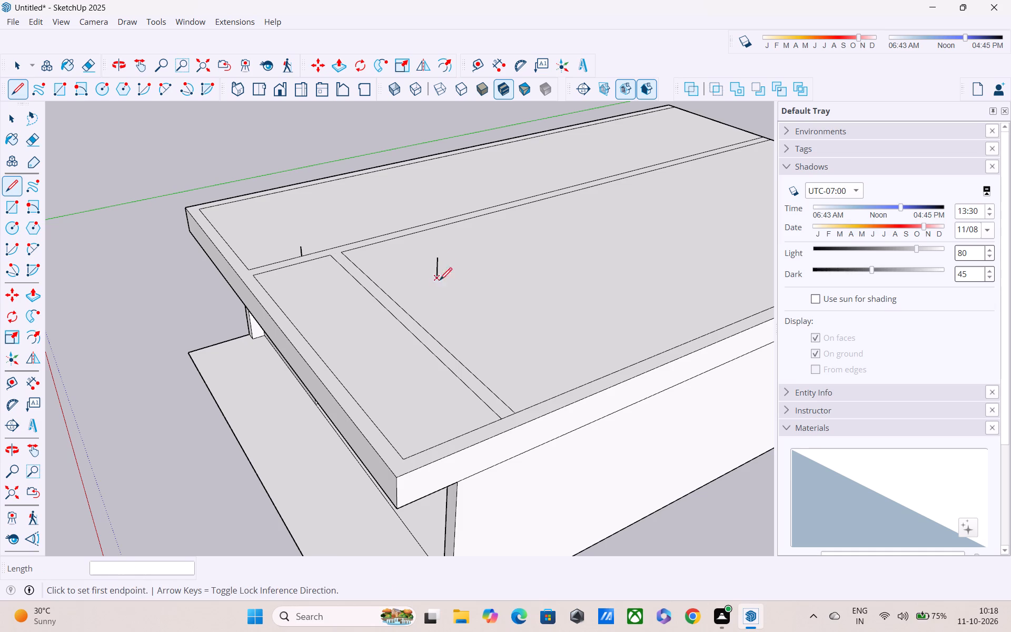
Draw a 17' 9" crosswise line on the roof from the long dividing strip to the side inner parapet line, through the new vertical marker.
middle_drag(448, 327, 296, 363)
key(Escape)
text(l)
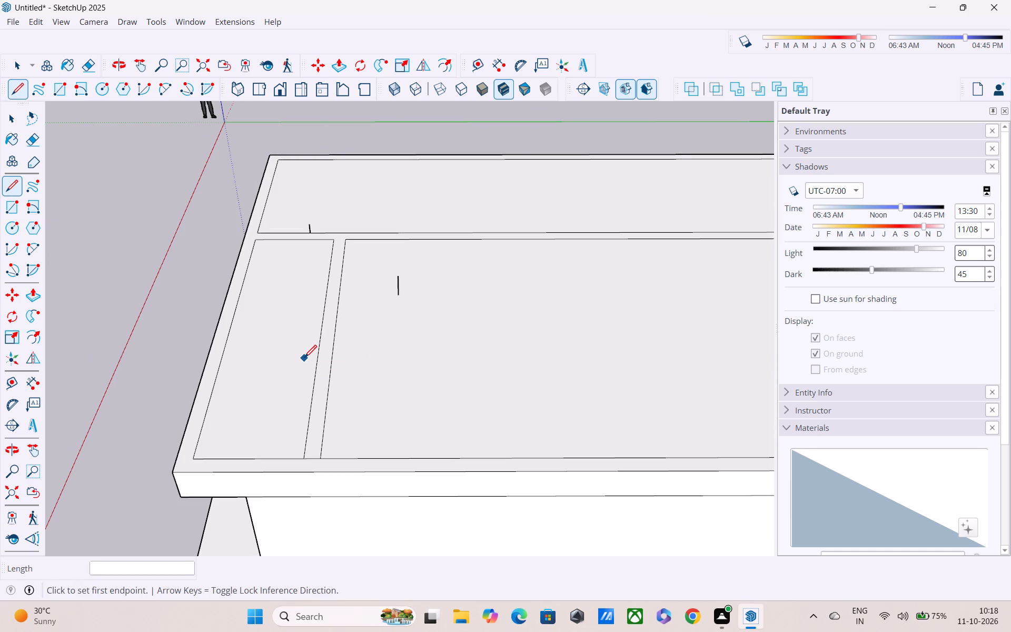
key(space)
key(l)
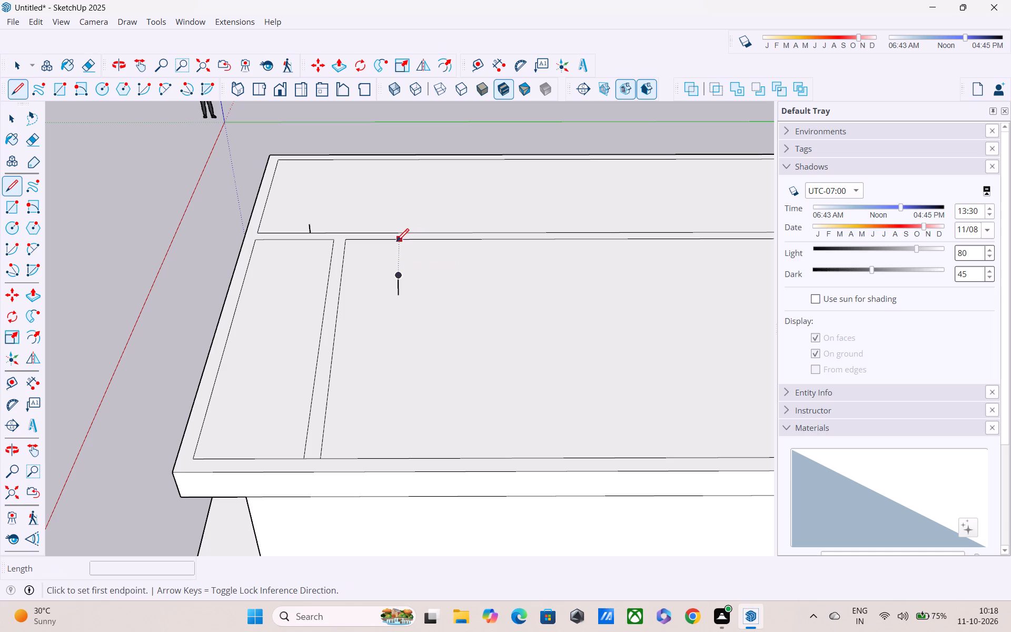
click(397, 242)
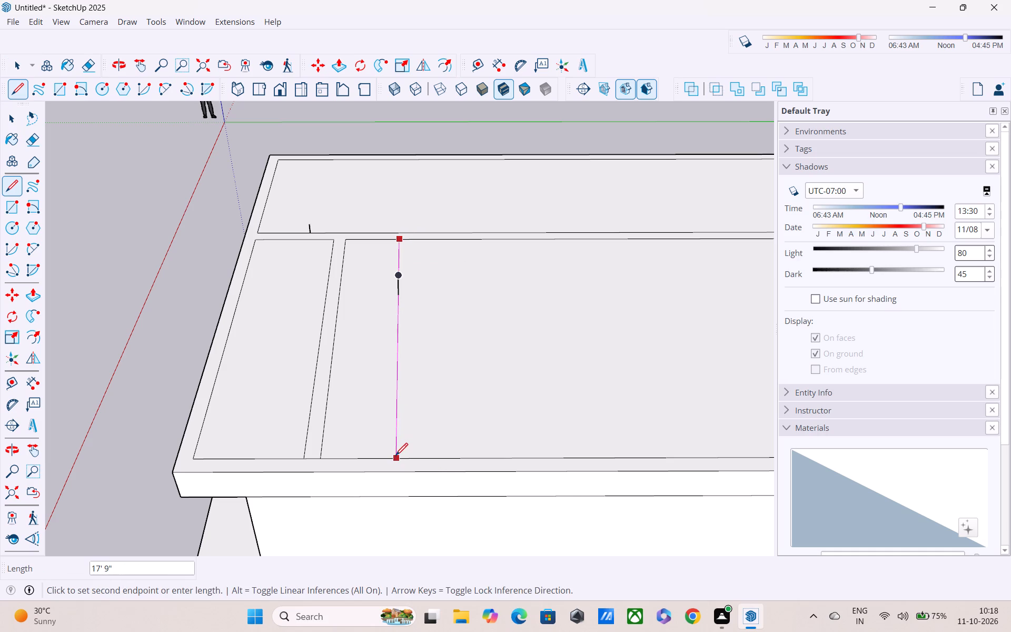
click(395, 457)
Draw a 10' crosswise line from the first vertical marker at the long dividing strip to the opposite side's inner parapet line.
middle_drag(366, 318, 414, 354)
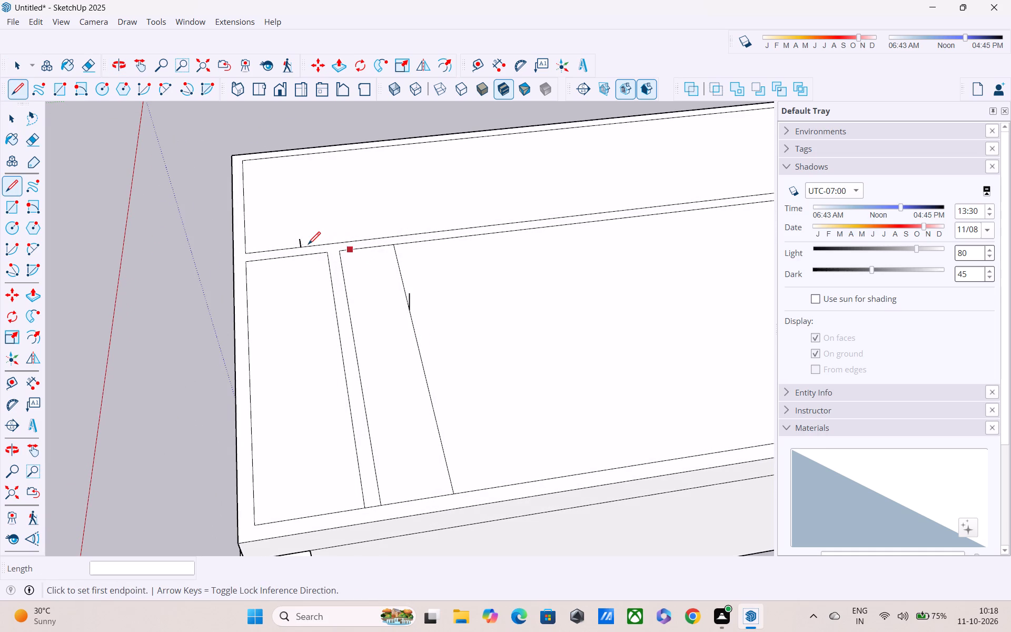
click(302, 244)
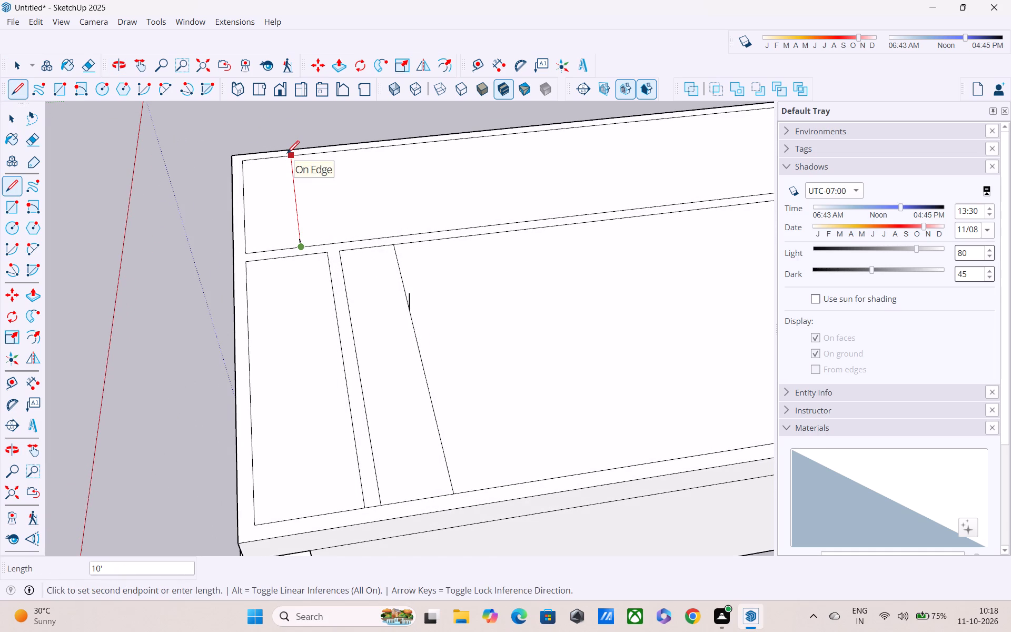
click(287, 154)
key(Escape)
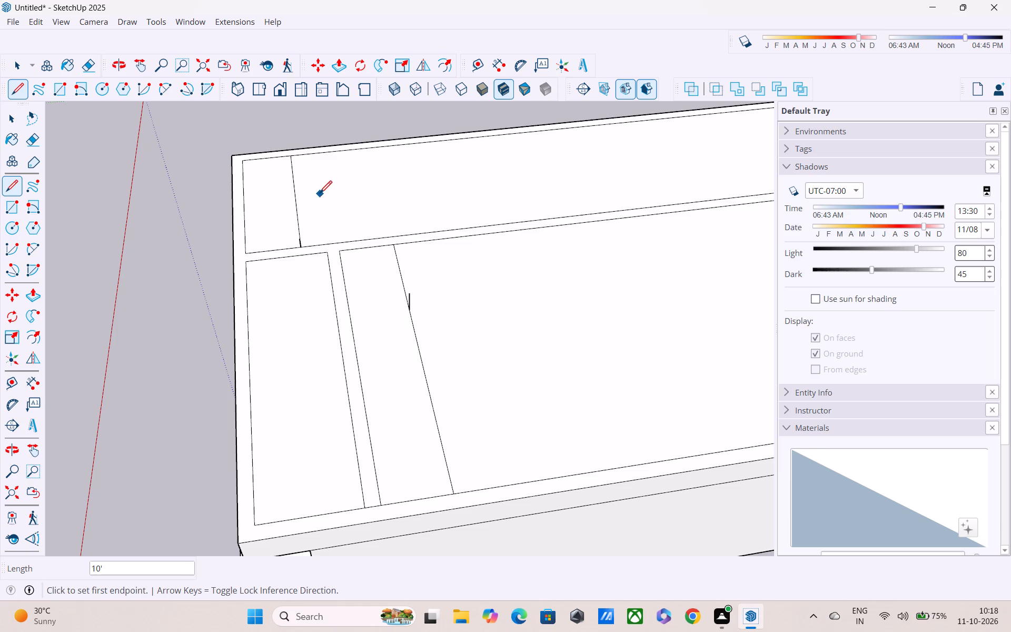
key(Escape)
key(Escape)
key(Escape)
key(Escape)
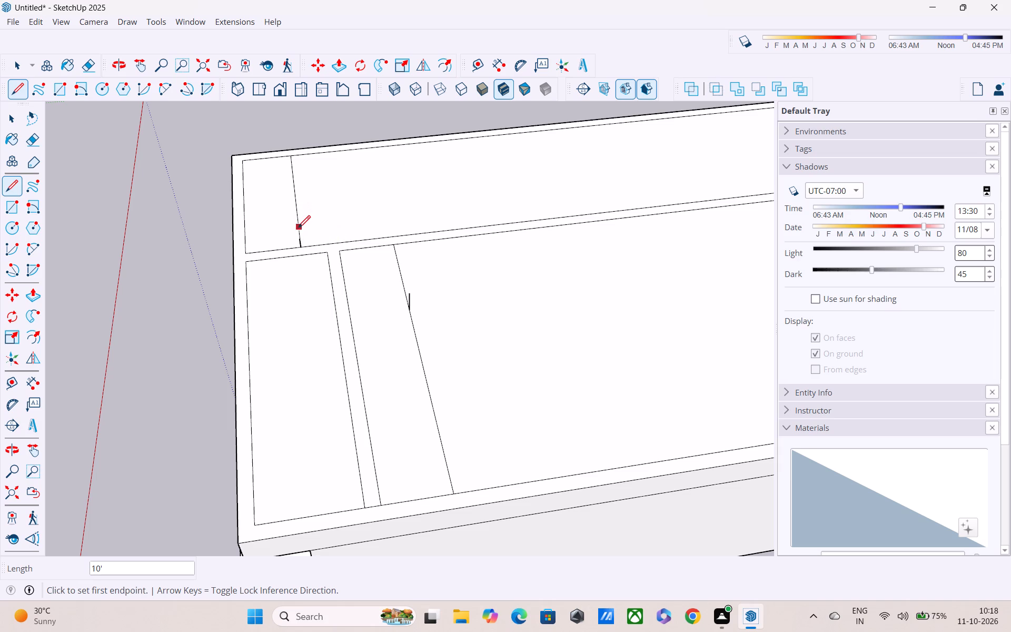
Copy the 10' crosswise line 9" away from the front along the roof's length.
key(space)
click(298, 230)
text(m)
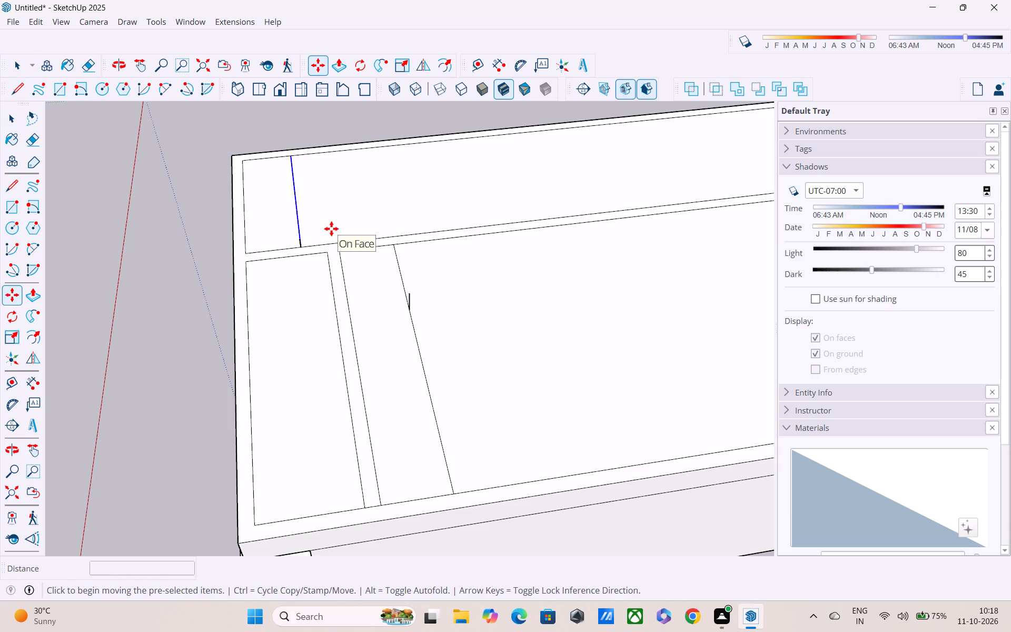
key(space)
key(m)
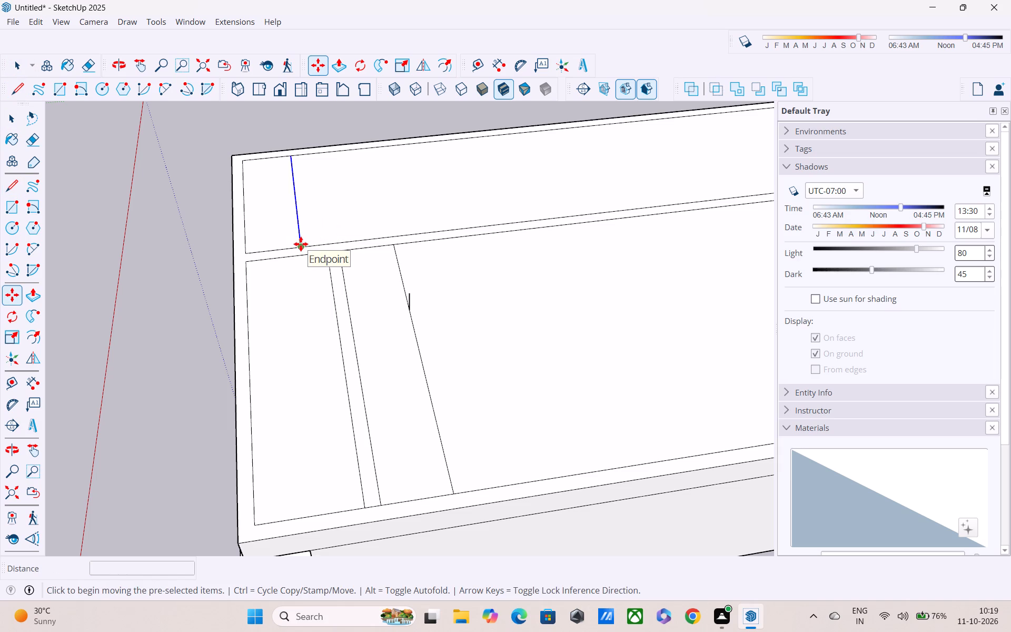
click(301, 244)
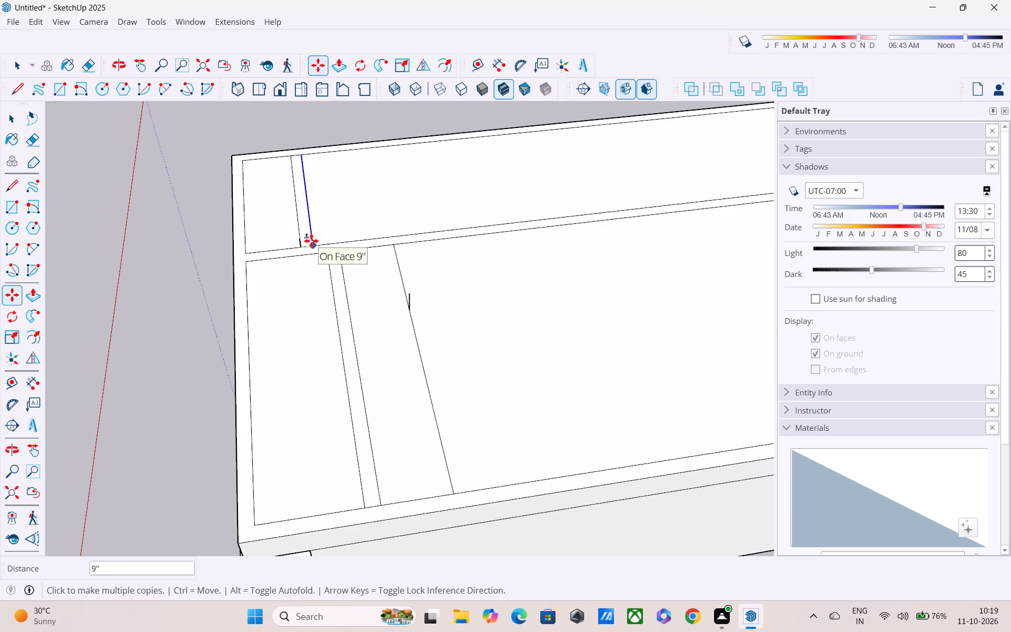
key(9)
key(shift+quotedbl)
key(Return)
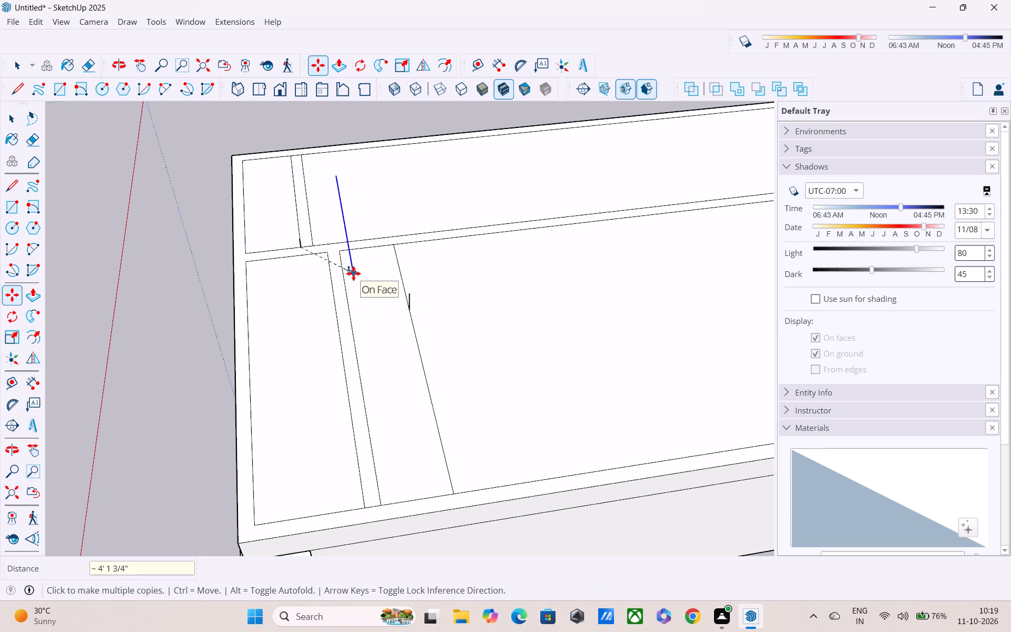
key(Escape)
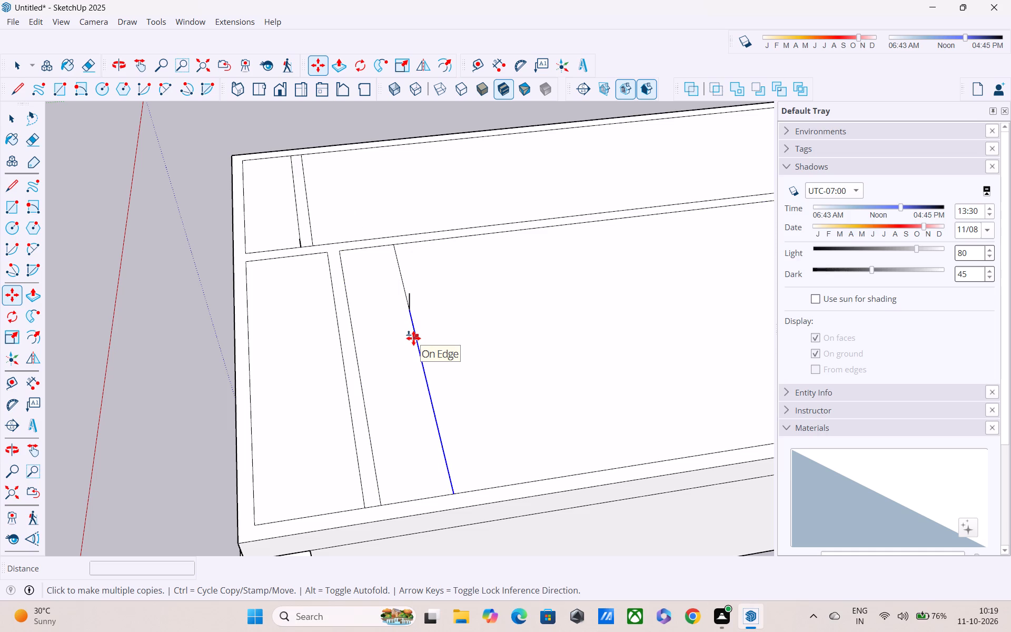
key(Escape)
key(Escape)
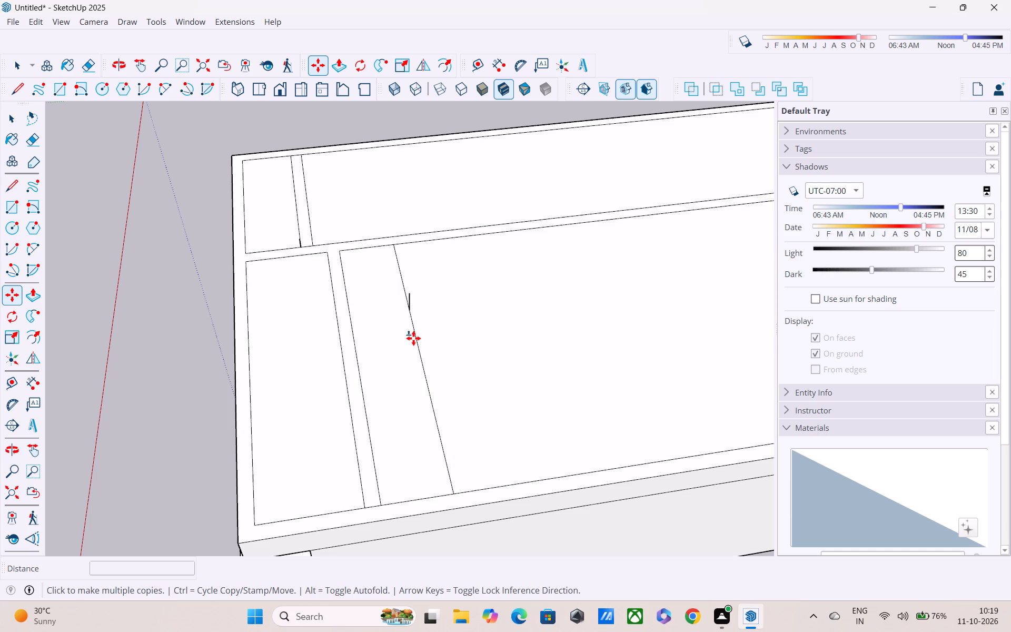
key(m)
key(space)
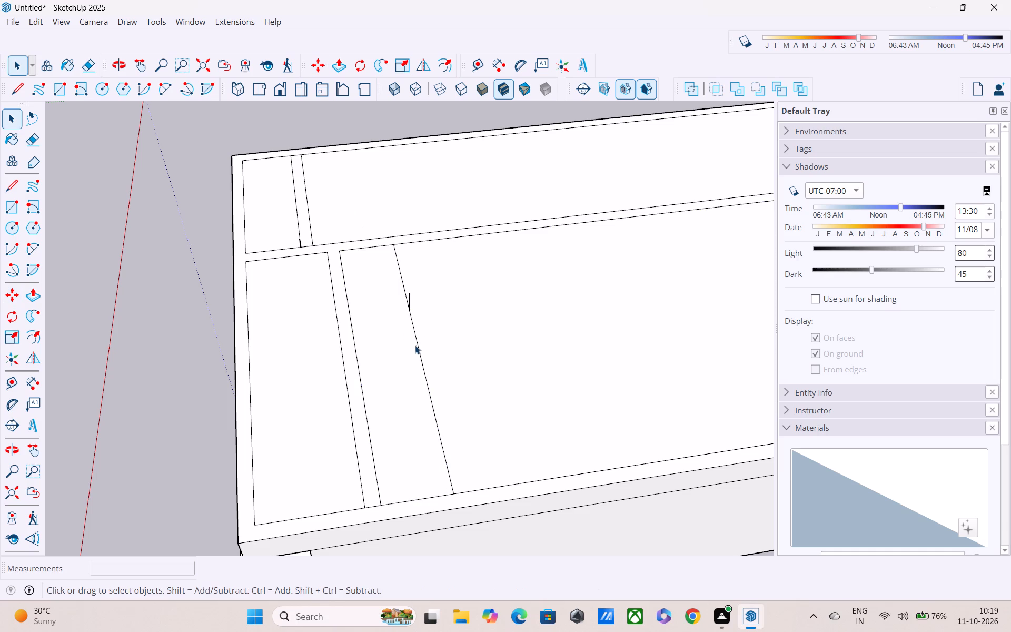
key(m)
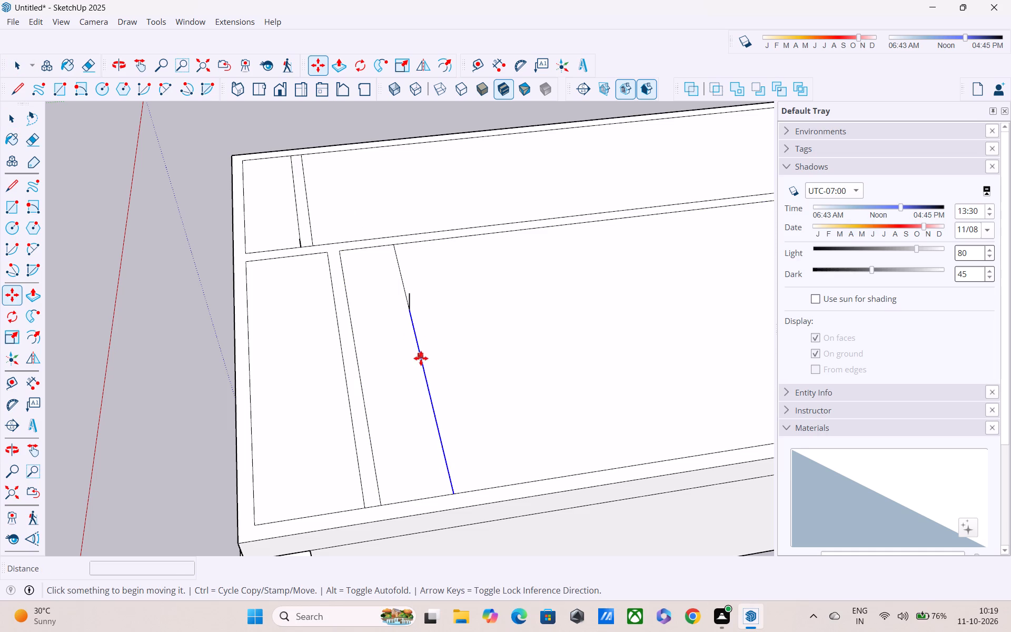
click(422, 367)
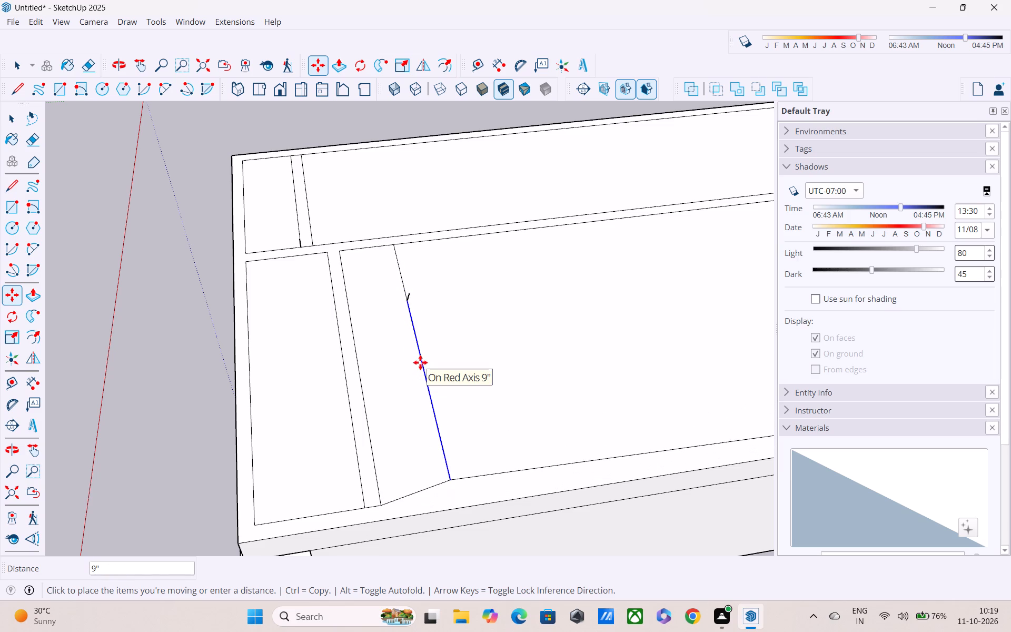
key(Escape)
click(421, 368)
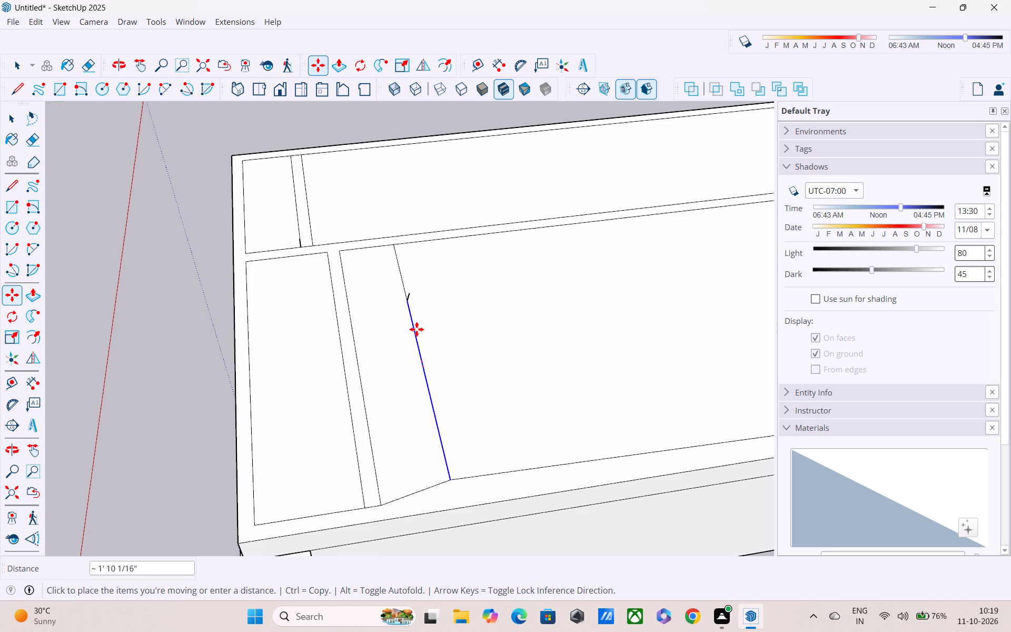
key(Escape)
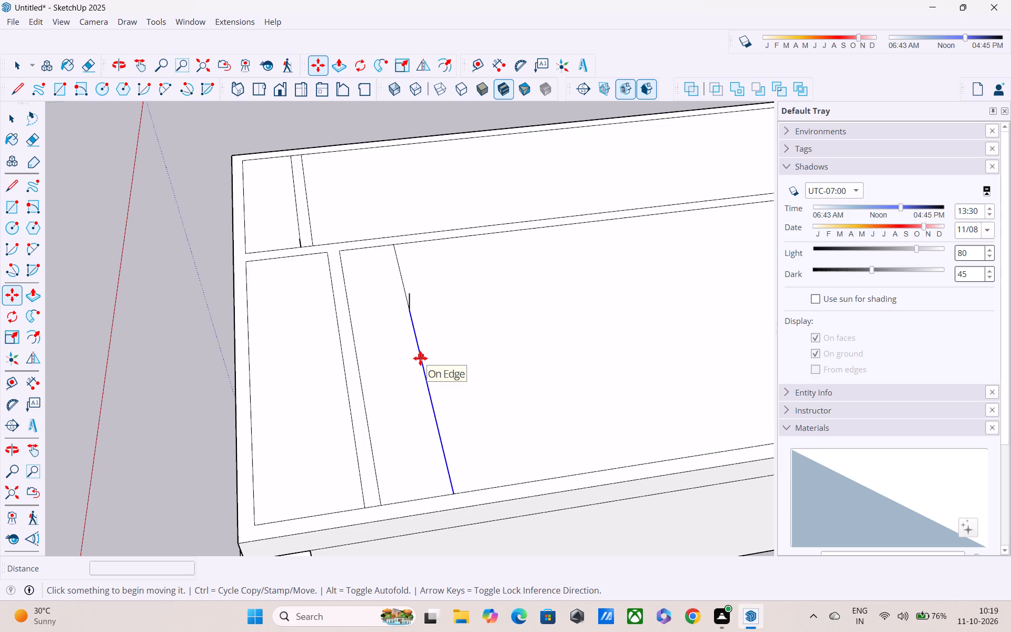
Copy both segments of the 17' 9" crosswise line 9" away from the front, forming a second dividing strip across the wide roof bay.
key(m)
click(420, 358)
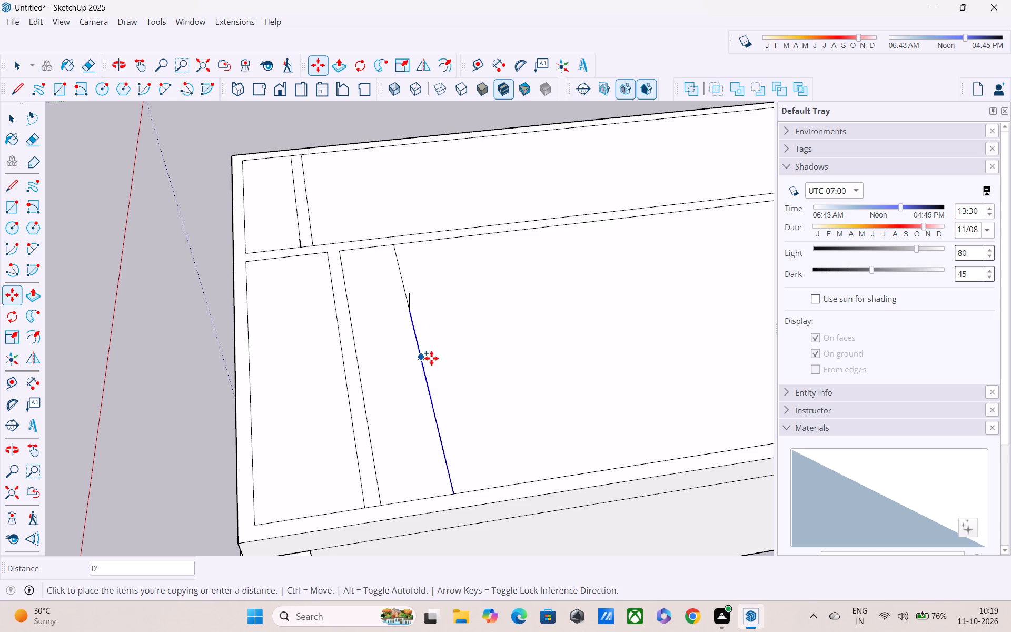
click(438, 358)
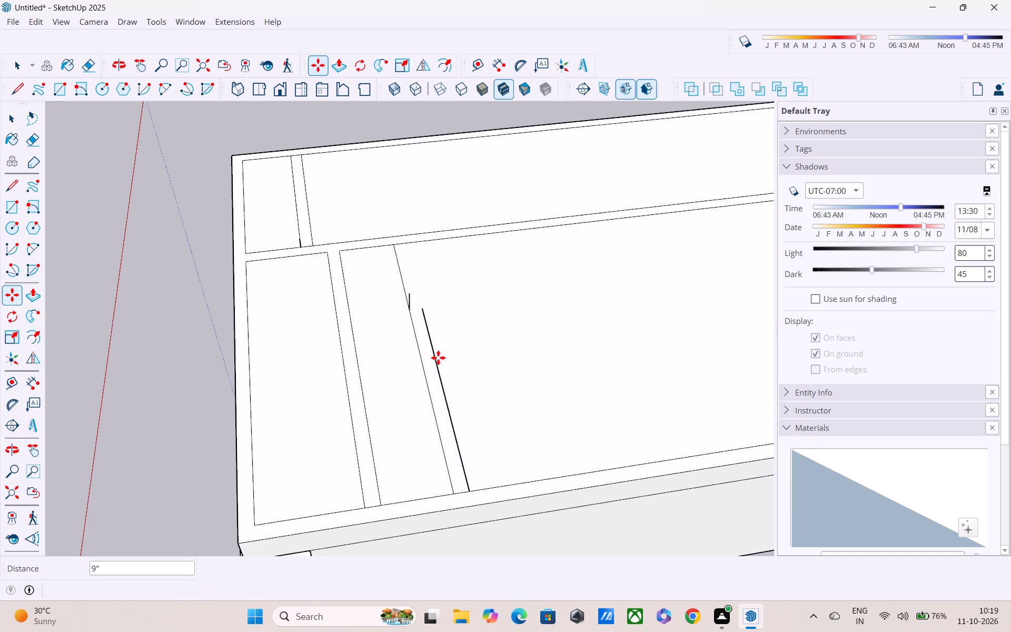
click(404, 277)
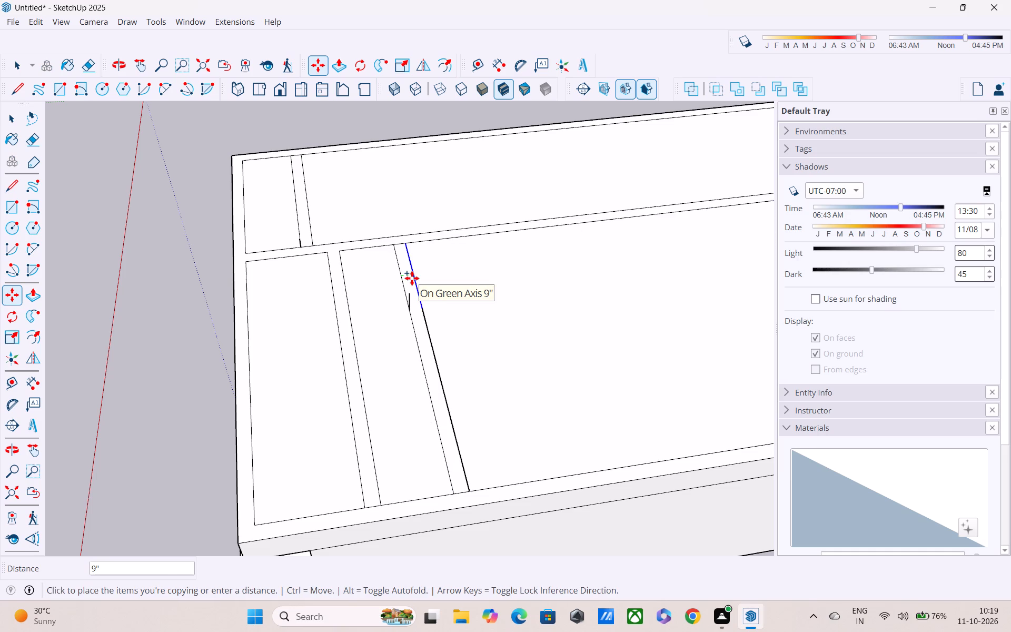
click(412, 278)
middle_drag(422, 329, 492, 285)
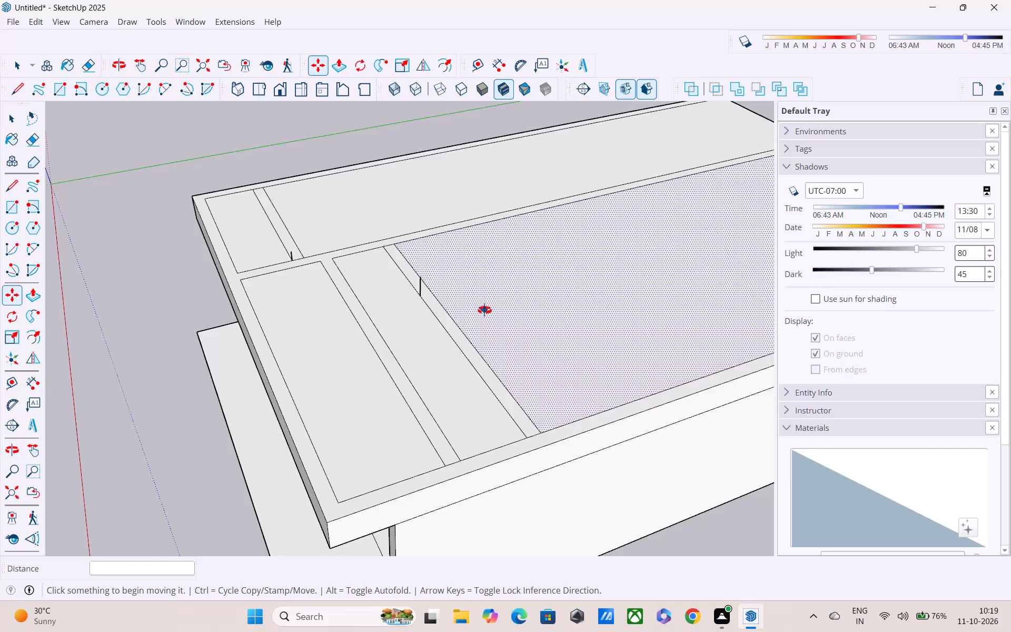
middle_drag(484, 310, 606, 296)
key(Escape)
key(Escape)
key(Escape)
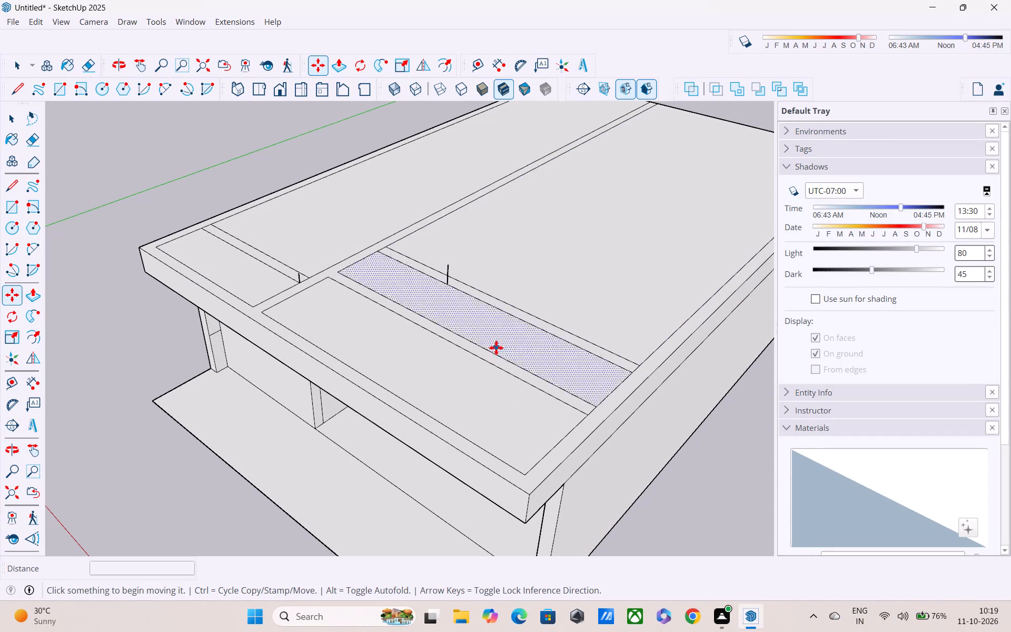
key(Escape)
key(Escape)
key(Escape)
key(space)
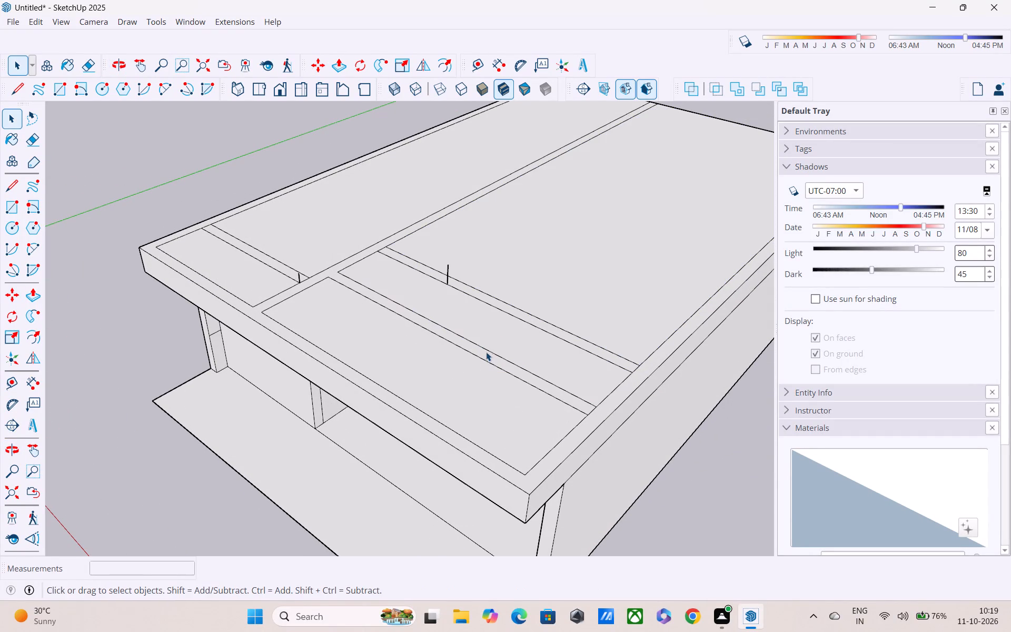
Erase the two lines of the old crosswise dividing strip nearer the front in the wide roof bay.
click(485, 350)
click(480, 358)
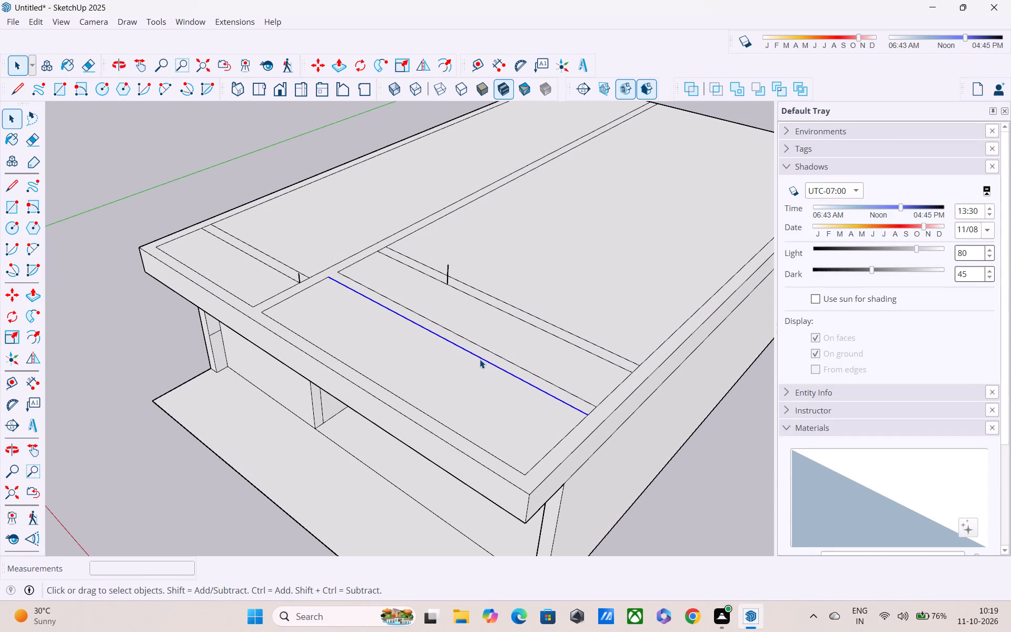
key(Delete)
click(482, 347)
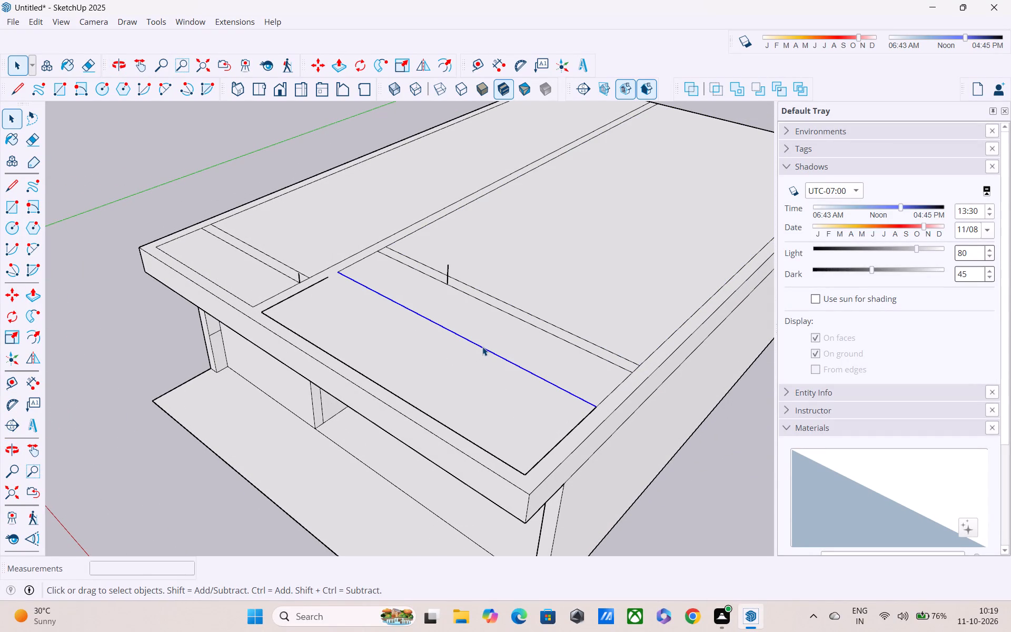
key(Delete)
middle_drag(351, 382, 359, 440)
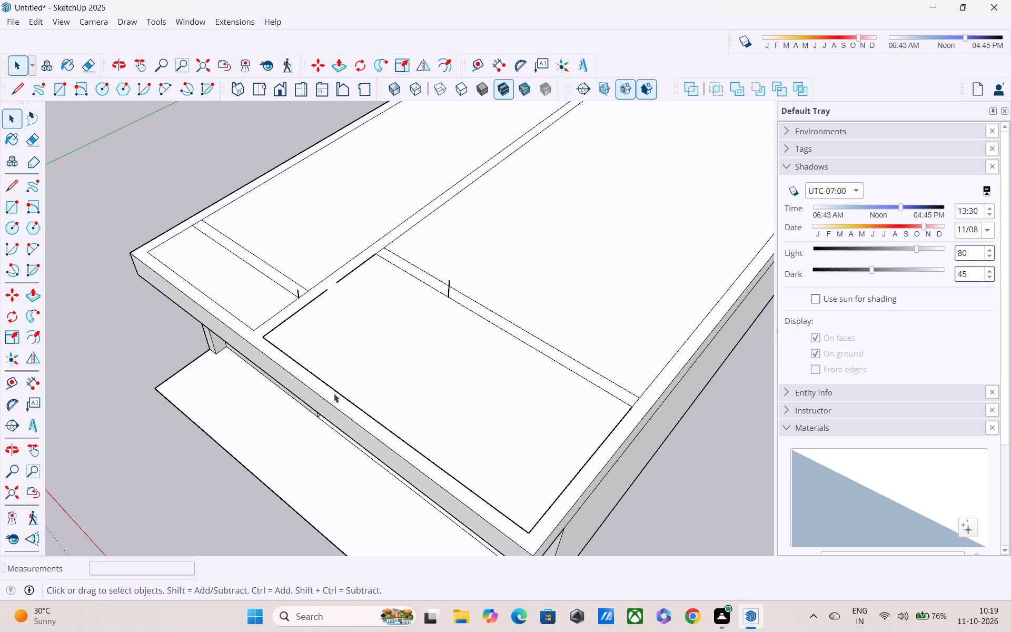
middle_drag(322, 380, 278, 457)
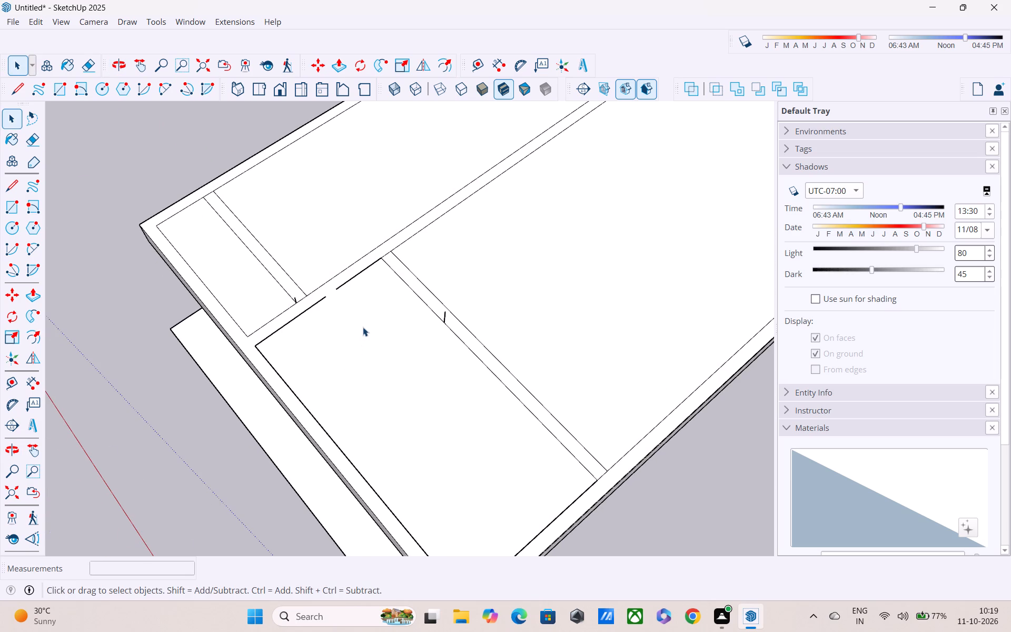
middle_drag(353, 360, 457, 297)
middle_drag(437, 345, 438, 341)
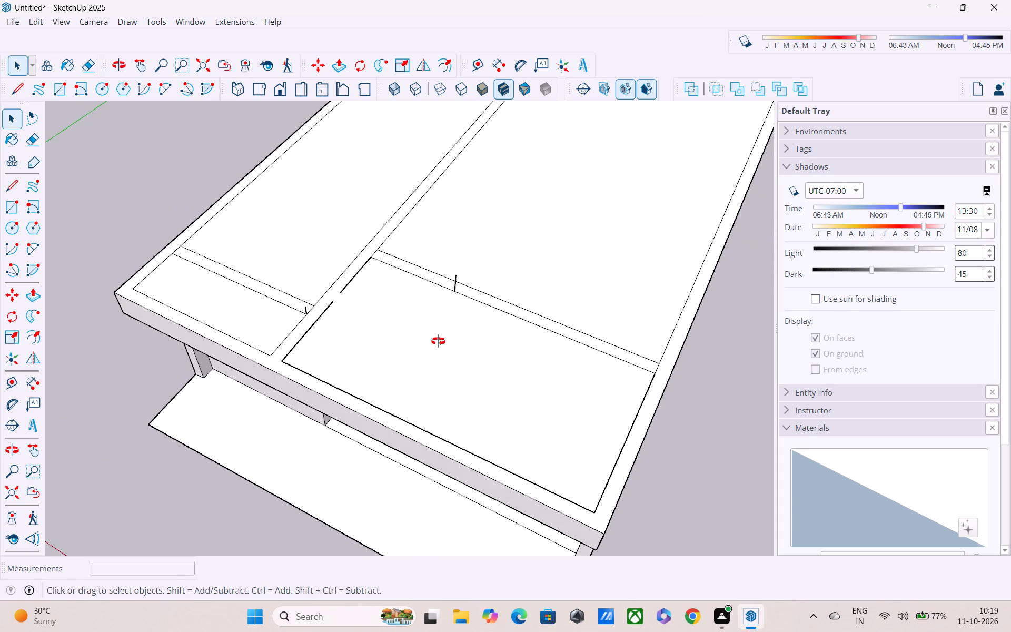
Draw a short line across the front end of the long dividing strip, joining its two edges along the inner parapet line.
middle_drag(438, 341, 461, 305)
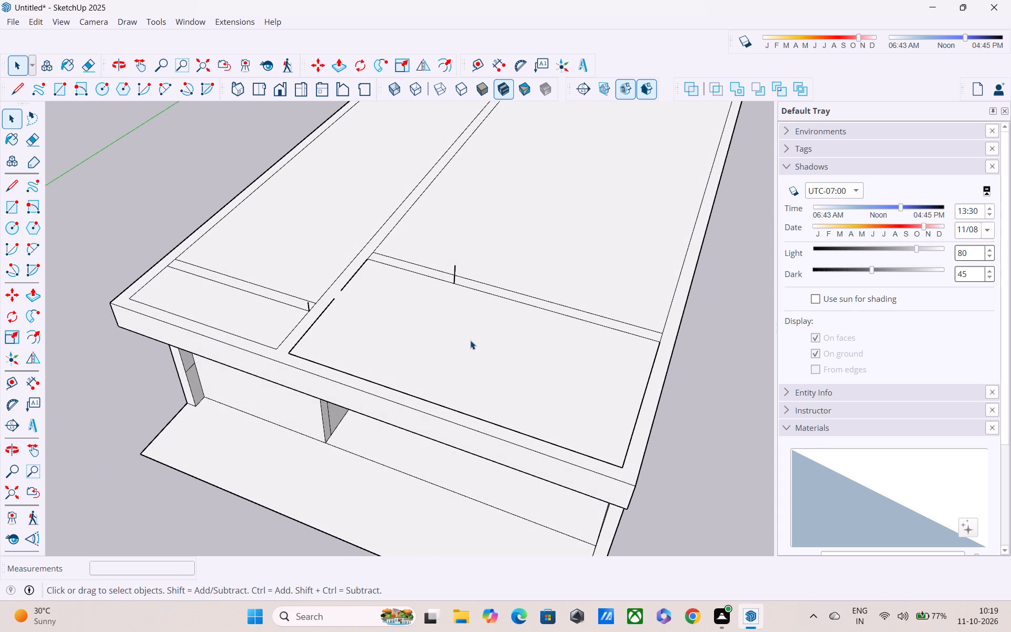
middle_drag(470, 360, 494, 412)
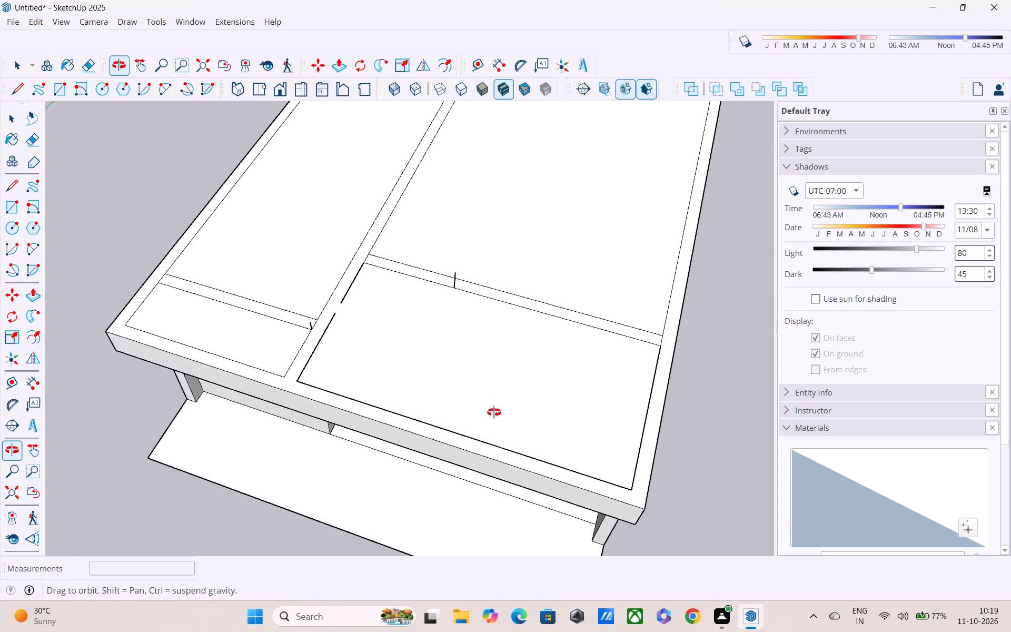
middle_drag(494, 412, 495, 413)
scroll(495, 413, down, 2)
middle_drag(495, 413, 495, 355)
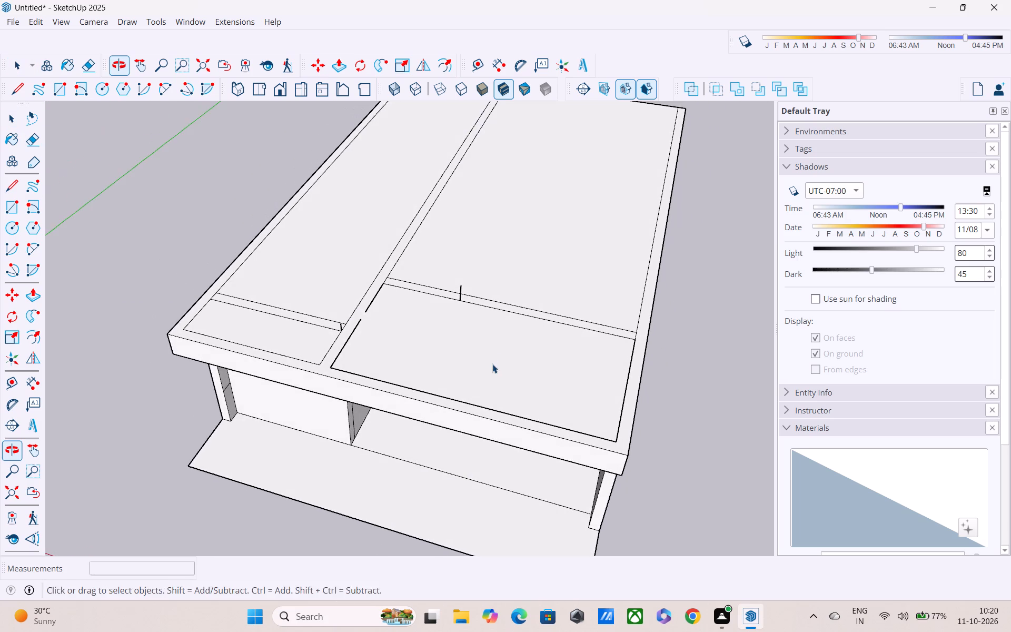
middle_drag(491, 367, 513, 411)
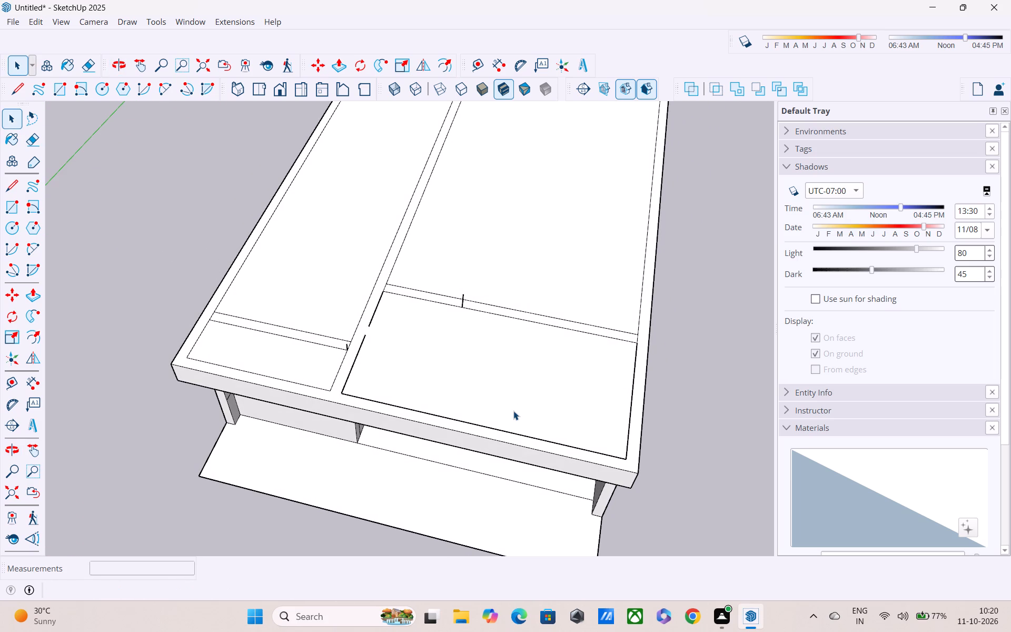
key(l)
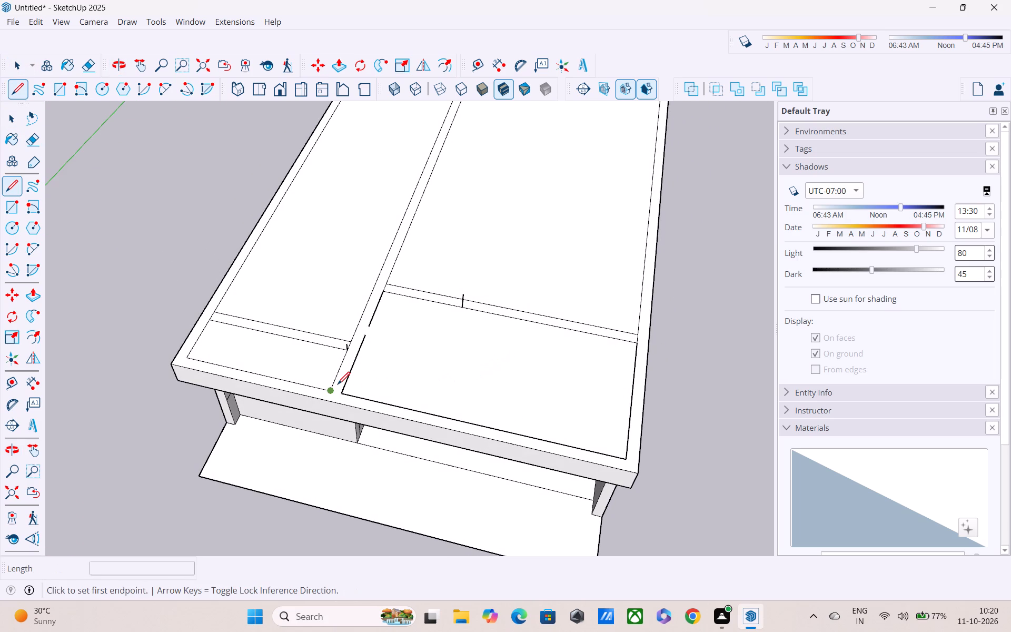
click(334, 389)
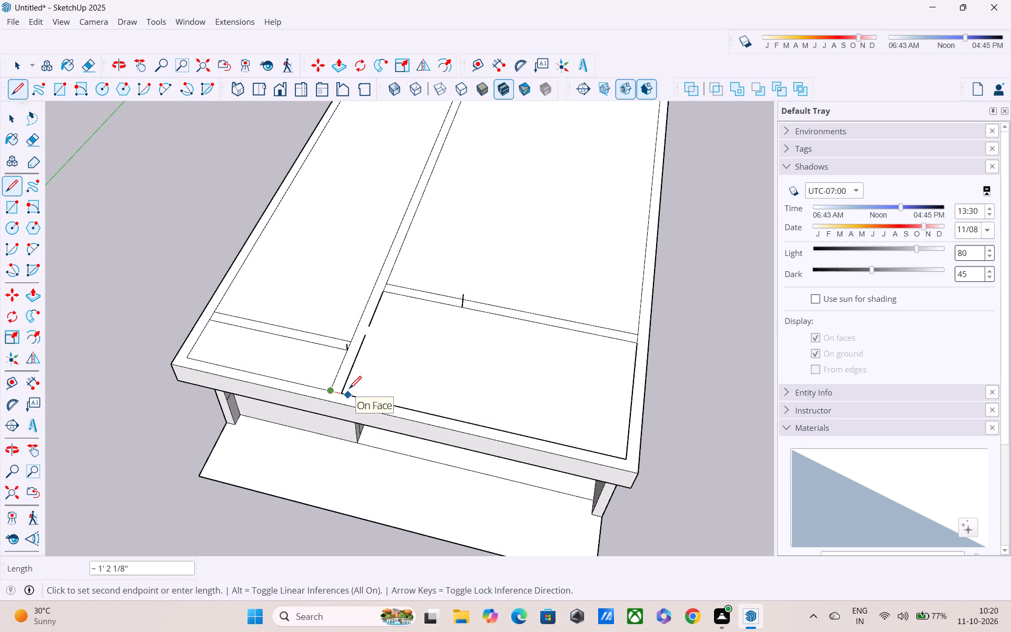
click(349, 390)
key(grave)
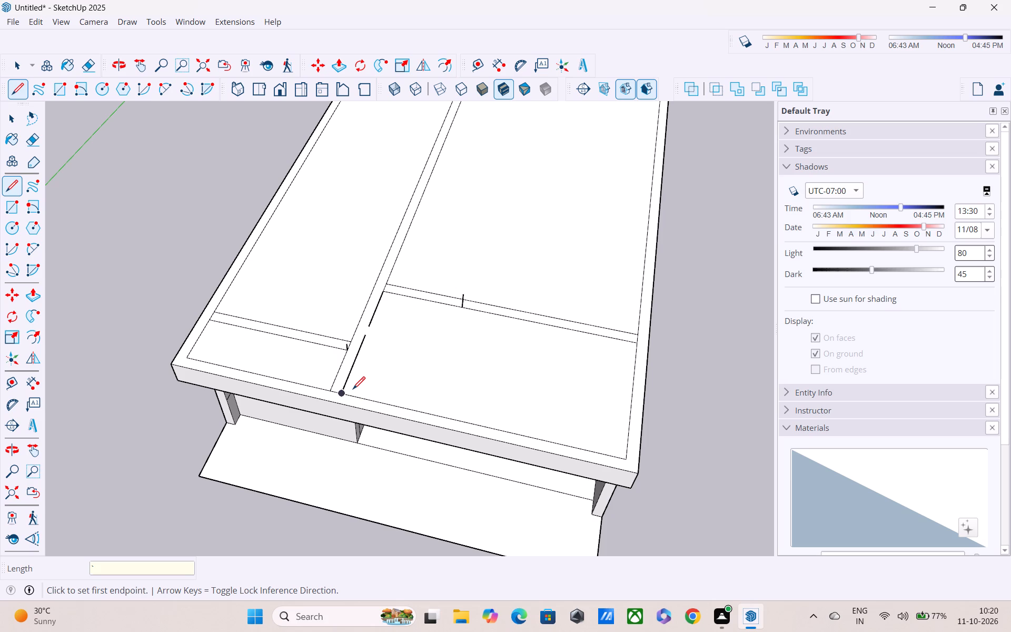
key(Escape)
key(Escape)
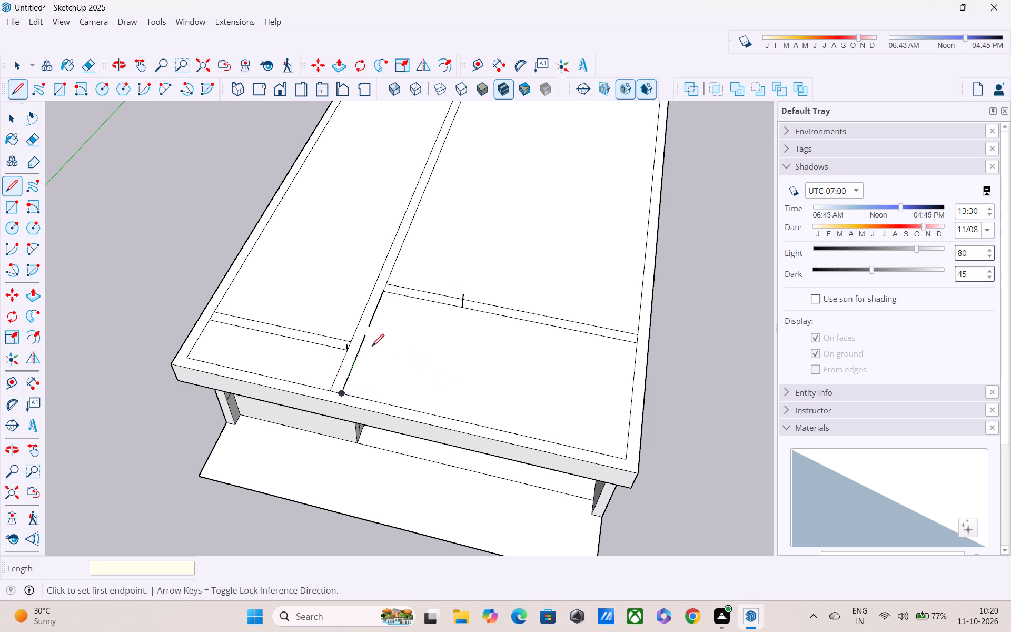
Draw a 9" line across the gap in the long dividing strip's edge on the wide bay side.
click(364, 338)
click(369, 324)
key(Escape)
key(Escape)
scroll(347, 351, up, 2)
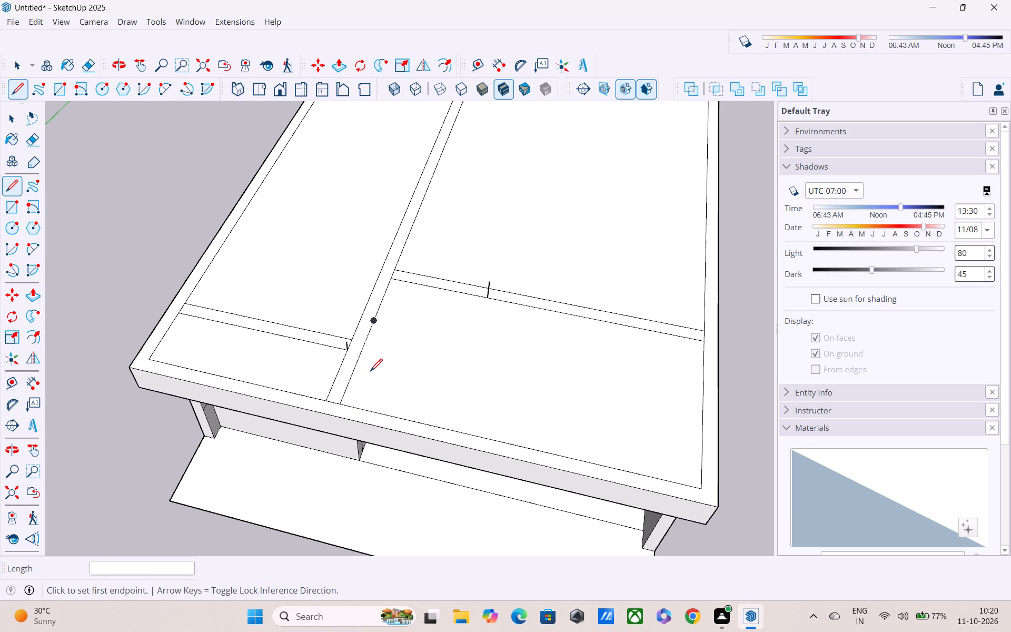
key(Escape)
key(Escape)
Erase the two short vertical markers at the crosswise dividing strips in the narrow and wide roof bays.
key(r)
key(BackSpace)
key(e)
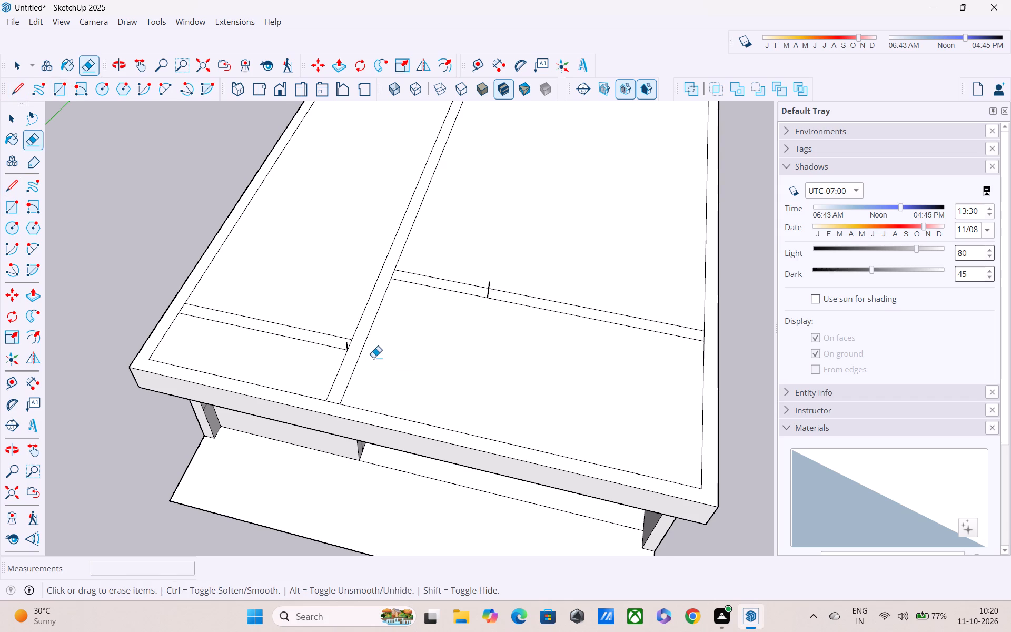
scroll(357, 357, up, 4)
click(345, 342)
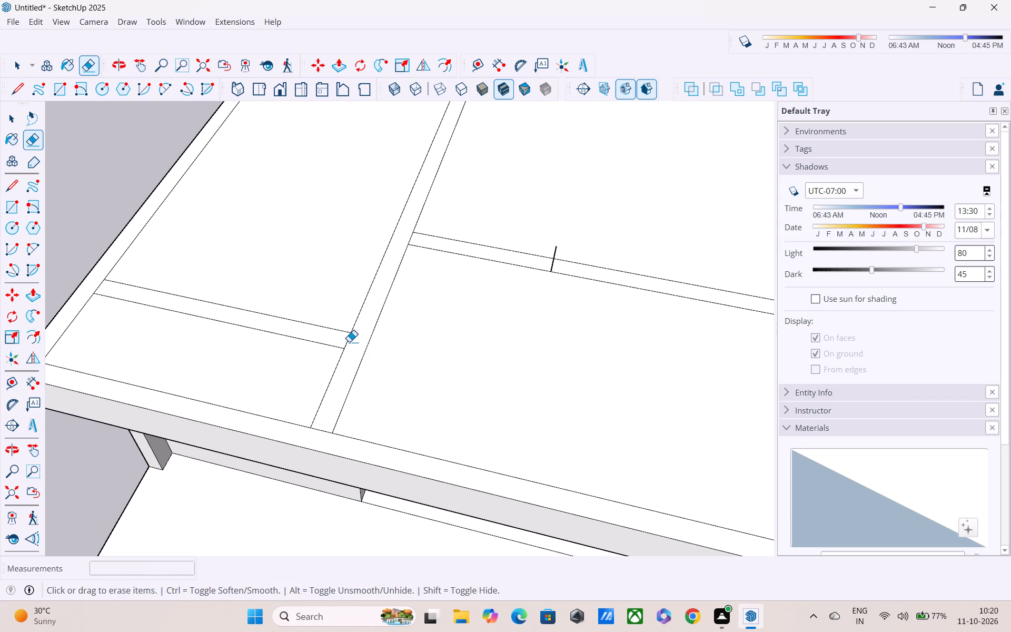
click(556, 256)
Erase the short edges where the narrow-bay and wide-bay crosswise strips meet the long dividing strip, opening both junctions.
middle_drag(455, 334, 494, 203)
middle_drag(441, 379, 488, 172)
middle_drag(481, 229, 481, 465)
middle_drag(448, 392, 450, 485)
scroll(384, 355, up, 2)
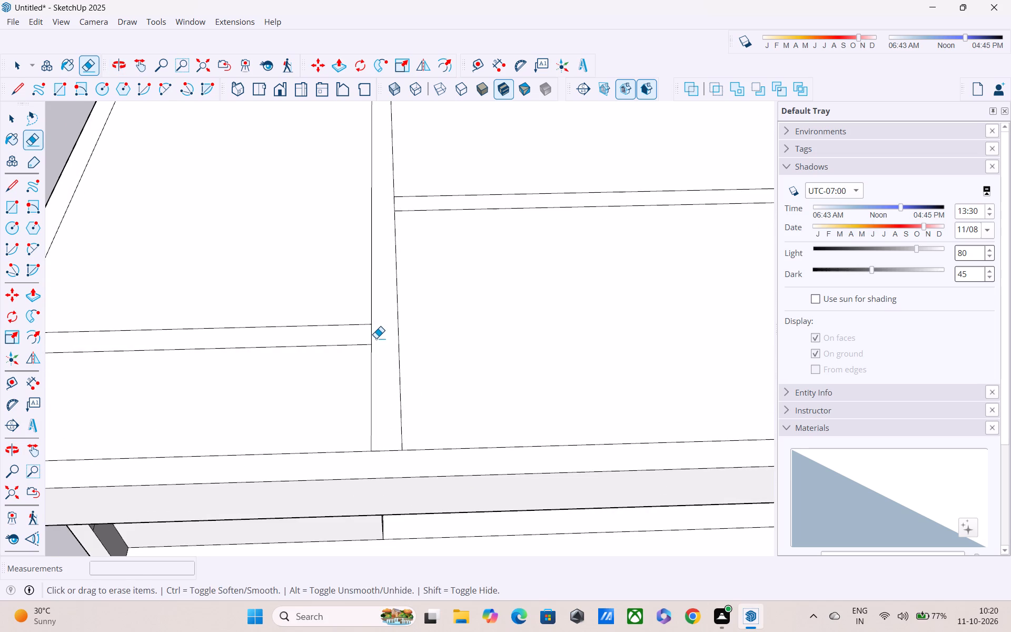
click(373, 333)
click(397, 205)
scroll(371, 312, down, 1)
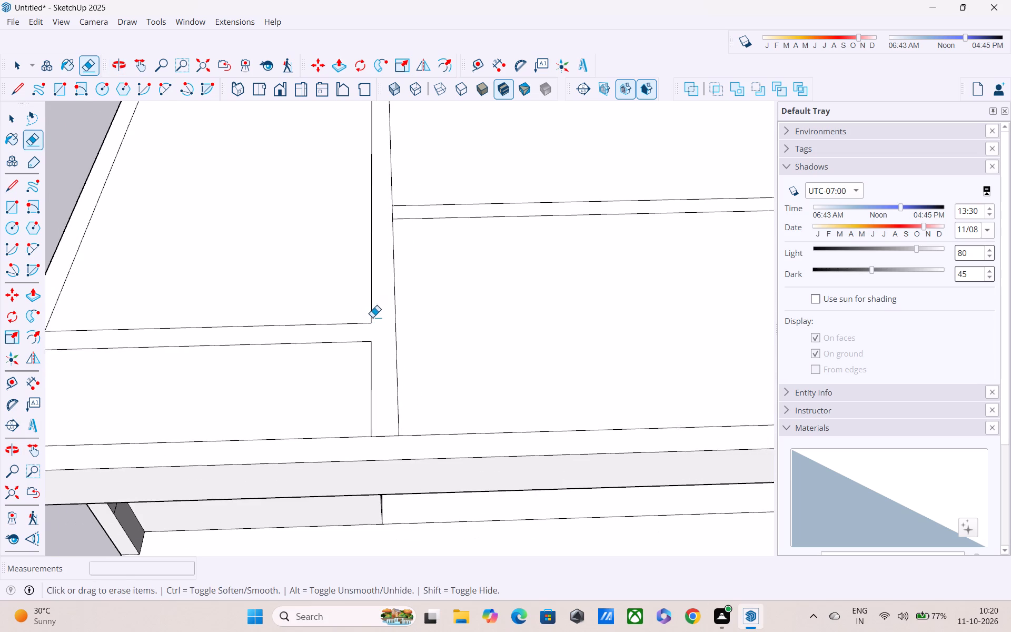
scroll(372, 317, down, 1)
middle_drag(315, 366, 336, 359)
scroll(389, 234, up, 4)
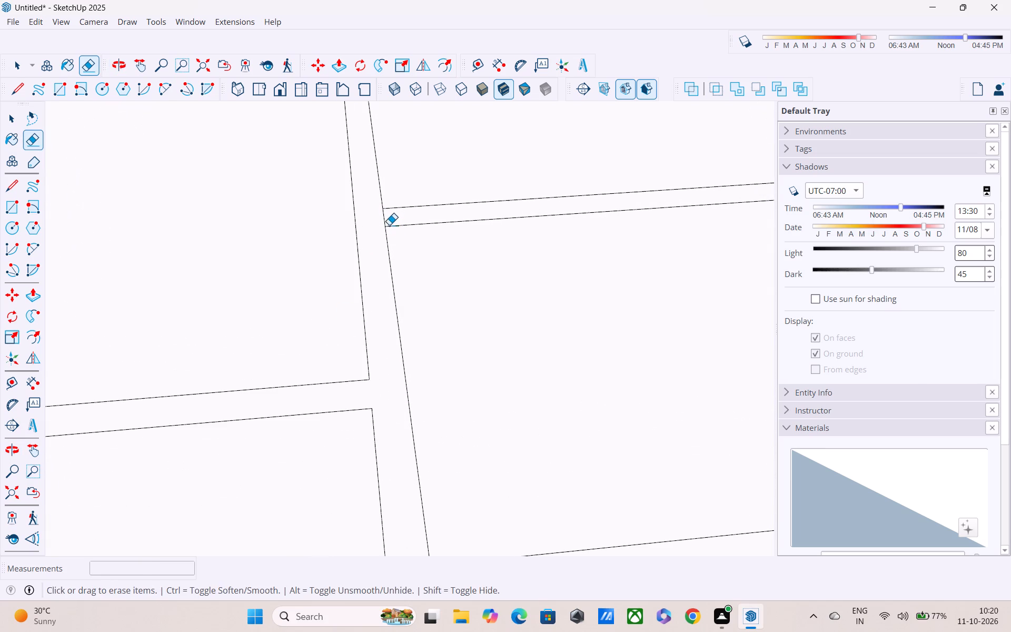
click(383, 220)
Examine the dividing strip layout from several angles, including the junctions with the long strip and the inner parapet line.
scroll(355, 336, down, 3)
middle_drag(330, 390, 433, 357)
scroll(426, 368, down, 3)
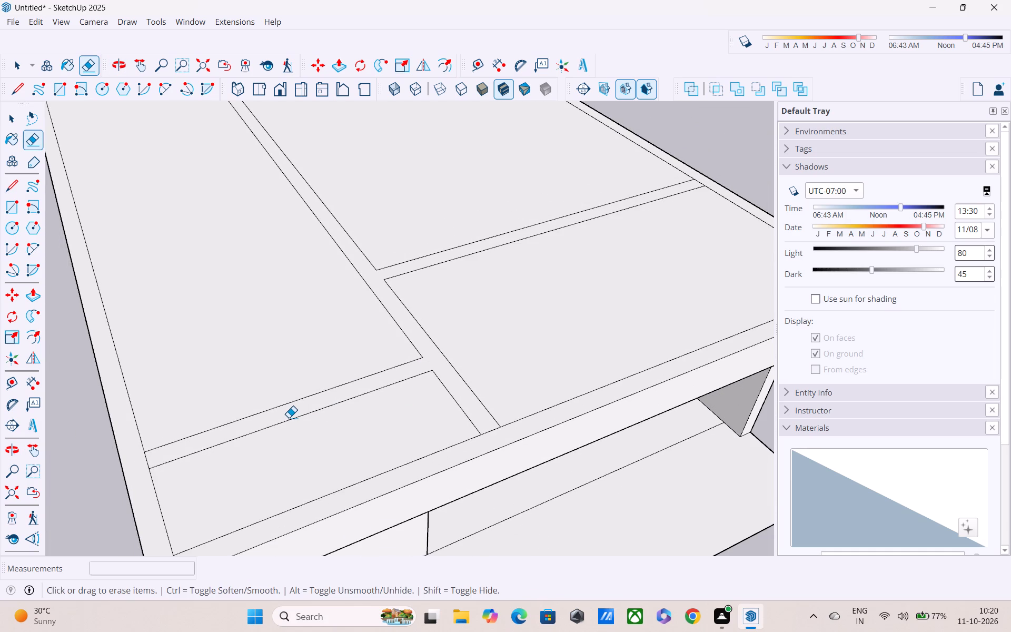
middle_drag(312, 410, 315, 456)
scroll(300, 463, down, 3)
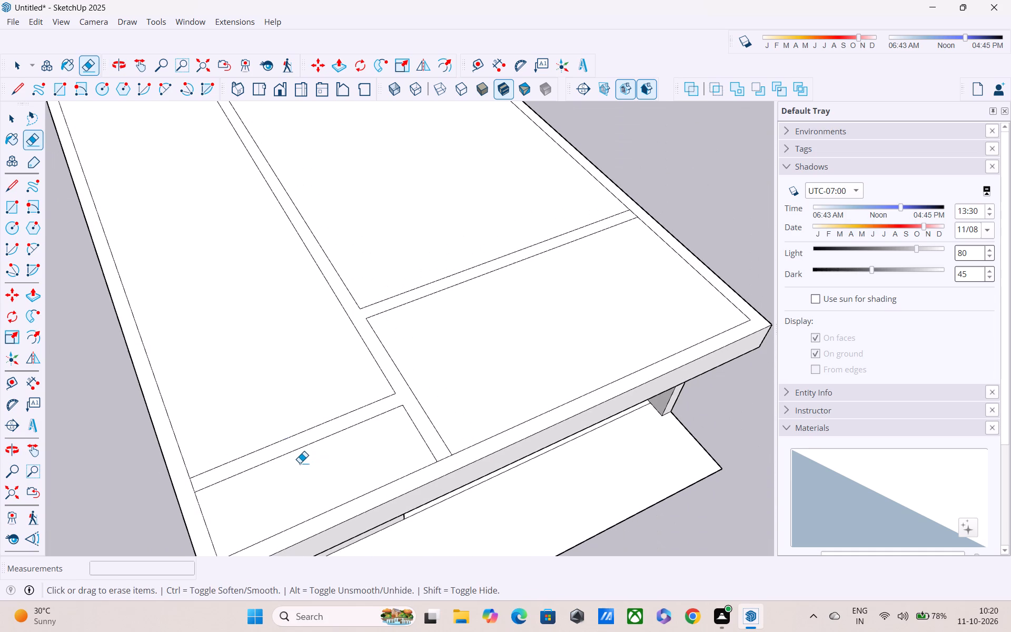
scroll(206, 485, up, 1)
middle_drag(202, 487, 206, 450)
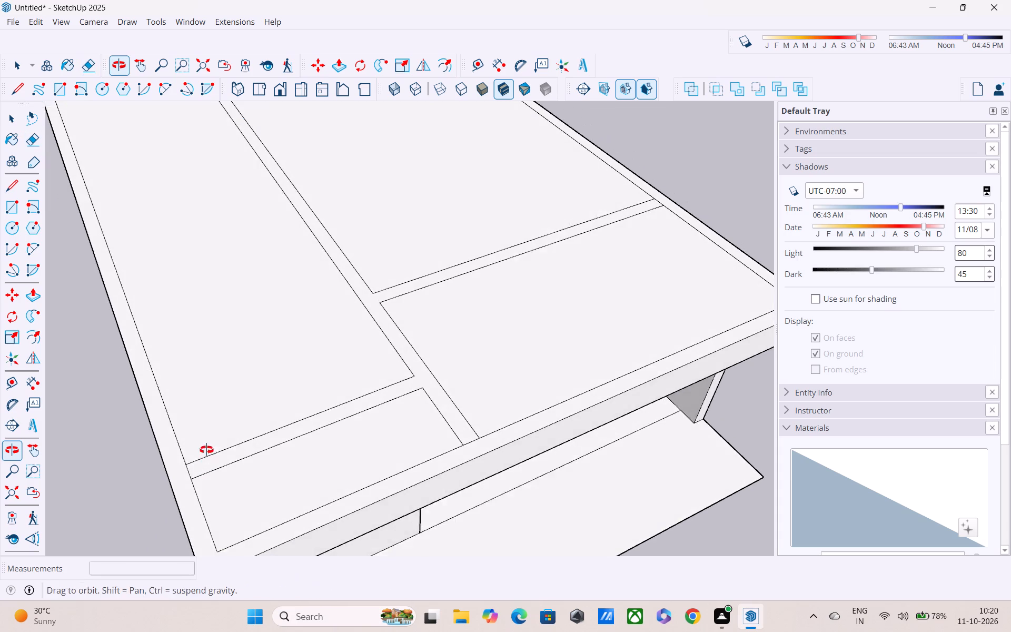
middle_drag(206, 450, 207, 446)
scroll(203, 459, down, 2)
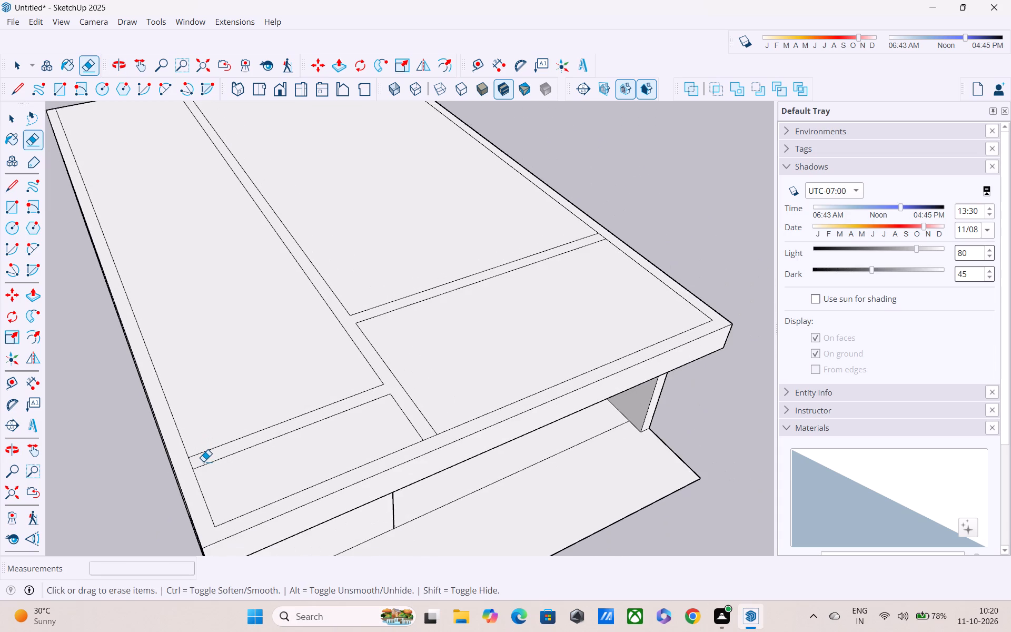
middle_drag(261, 469, 173, 470)
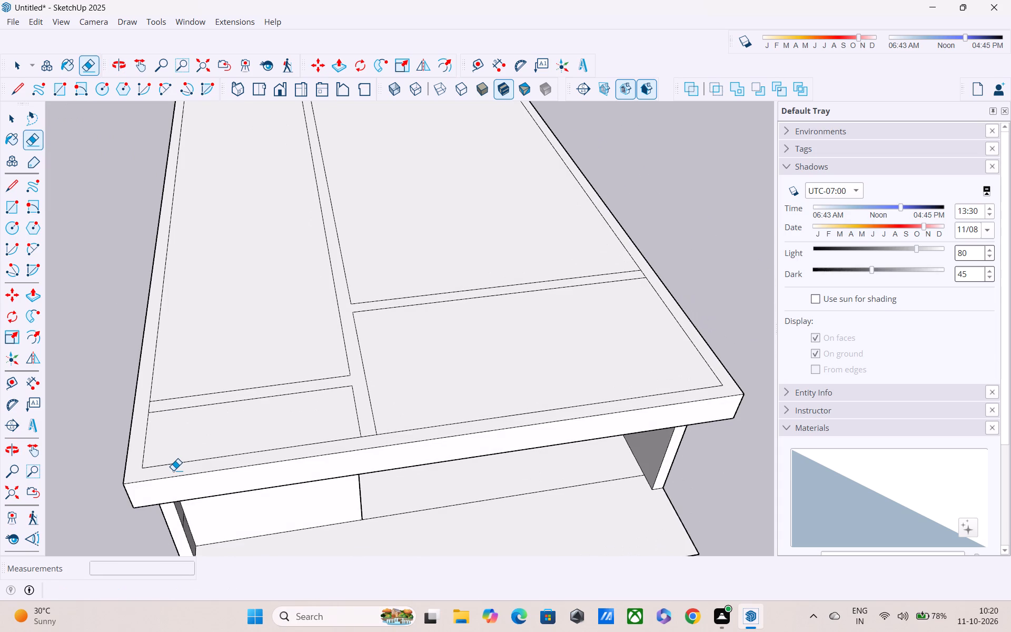
middle_drag(401, 391, 319, 405)
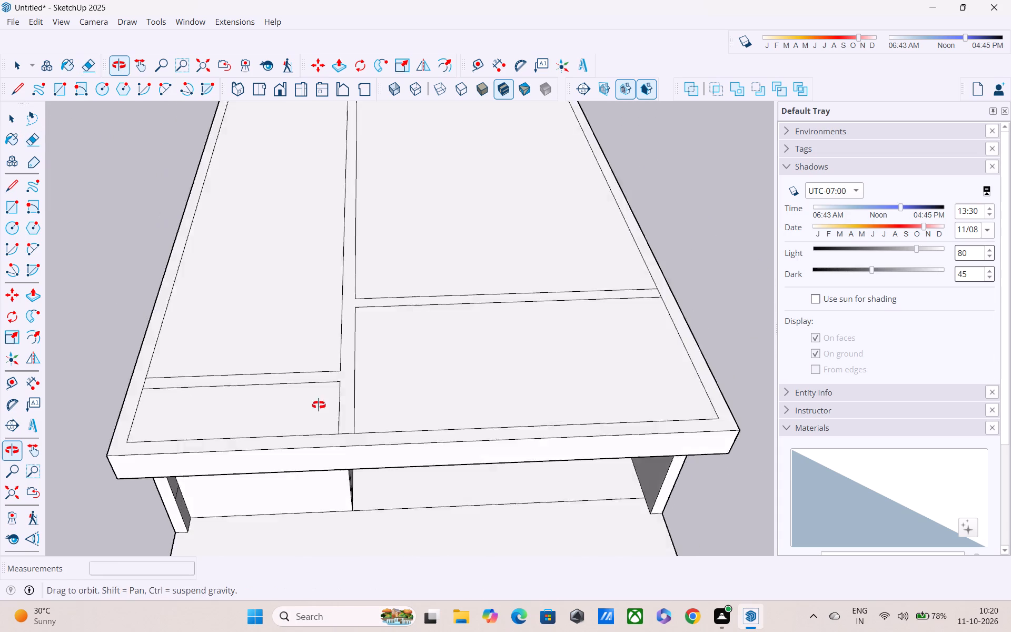
middle_drag(319, 405, 266, 415)
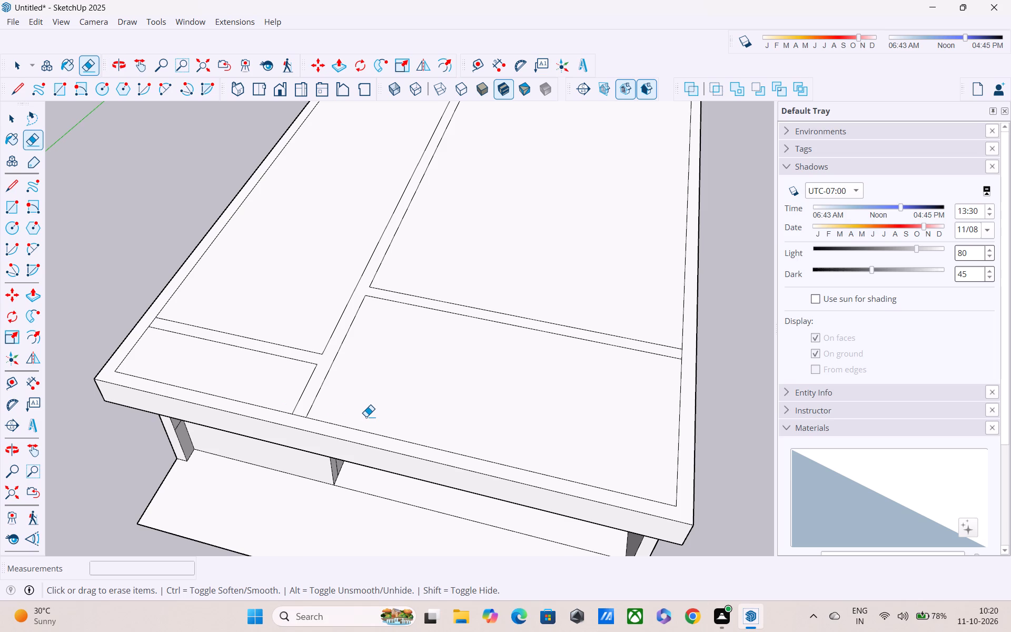
Push/Pull the joined dividing strips on the roof slab up 10' to form the upper-floor partition walls.
scroll(366, 417, down, 2)
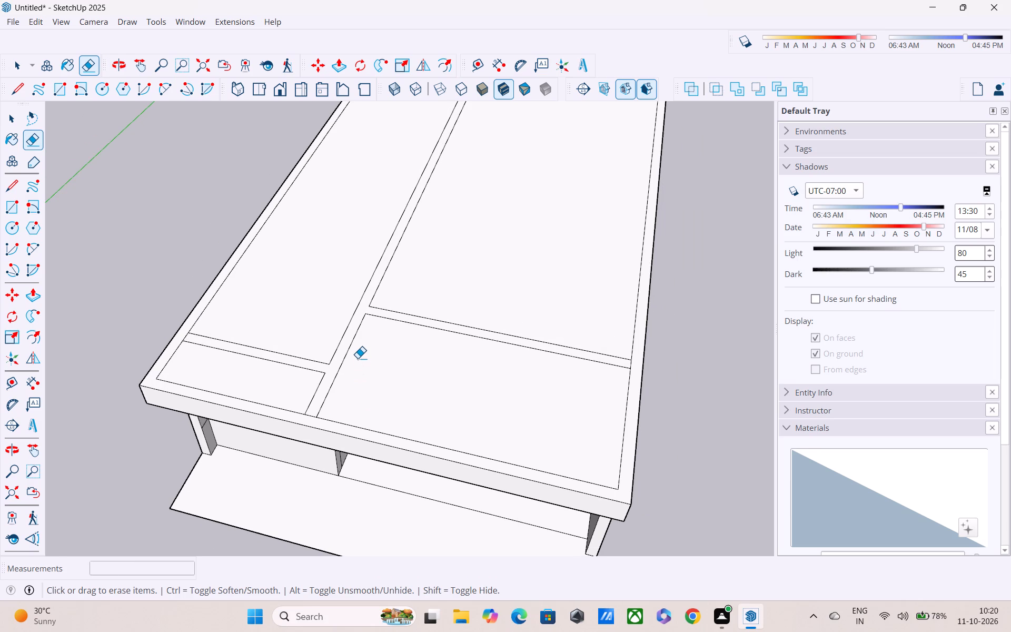
key(Escape)
key(p)
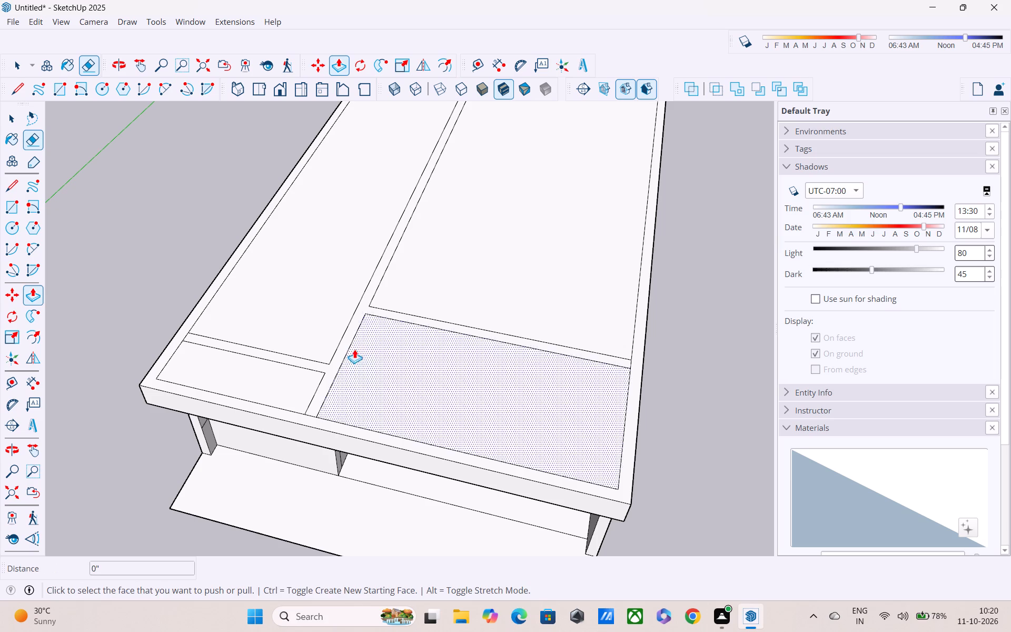
click(349, 336)
middle_drag(356, 280, 380, 206)
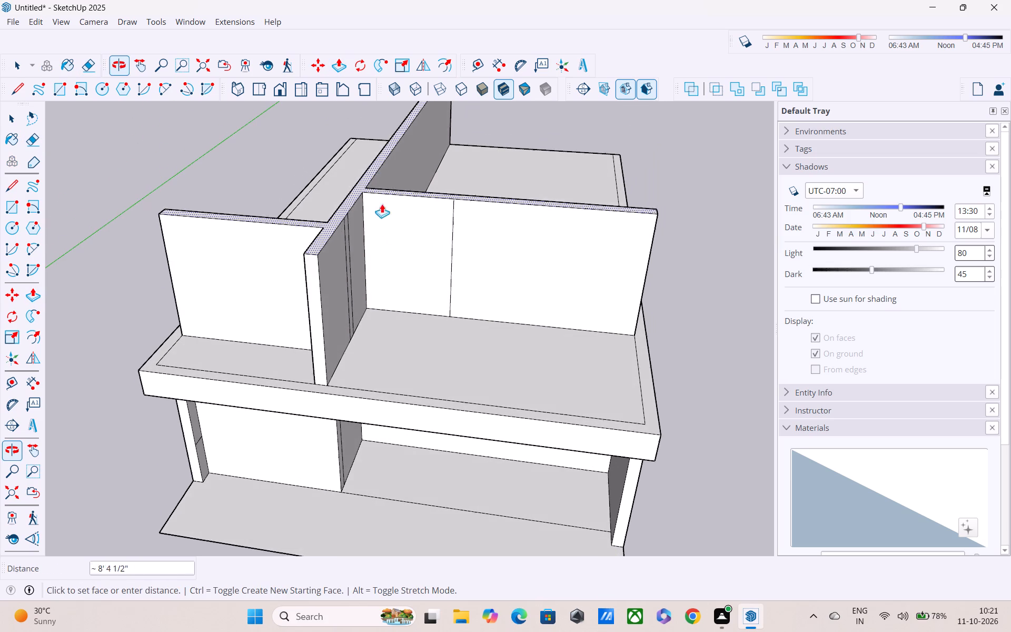
key(1)
text(0')
key(Return)
scroll(423, 256, down, 1)
middle_drag(430, 290, 437, 232)
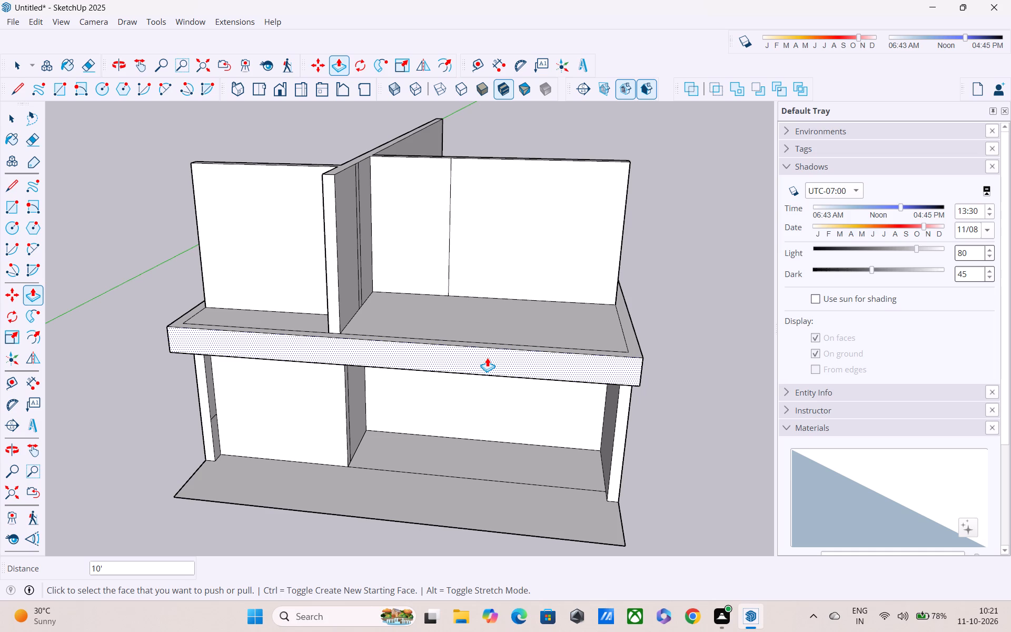
Delete the two vertical lines on the wide-bay face of the long upper-floor partition wall, near the front.
middle_drag(378, 170, 393, 271)
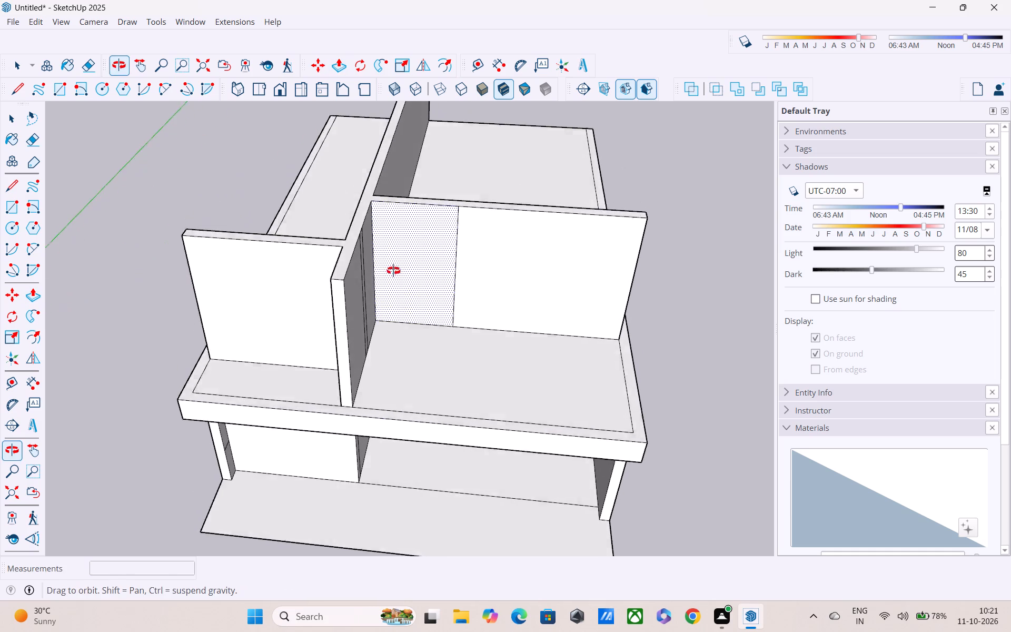
middle_drag(393, 271, 393, 272)
scroll(348, 257, up, 3)
middle_drag(351, 231, 307, 208)
scroll(378, 239, up, 3)
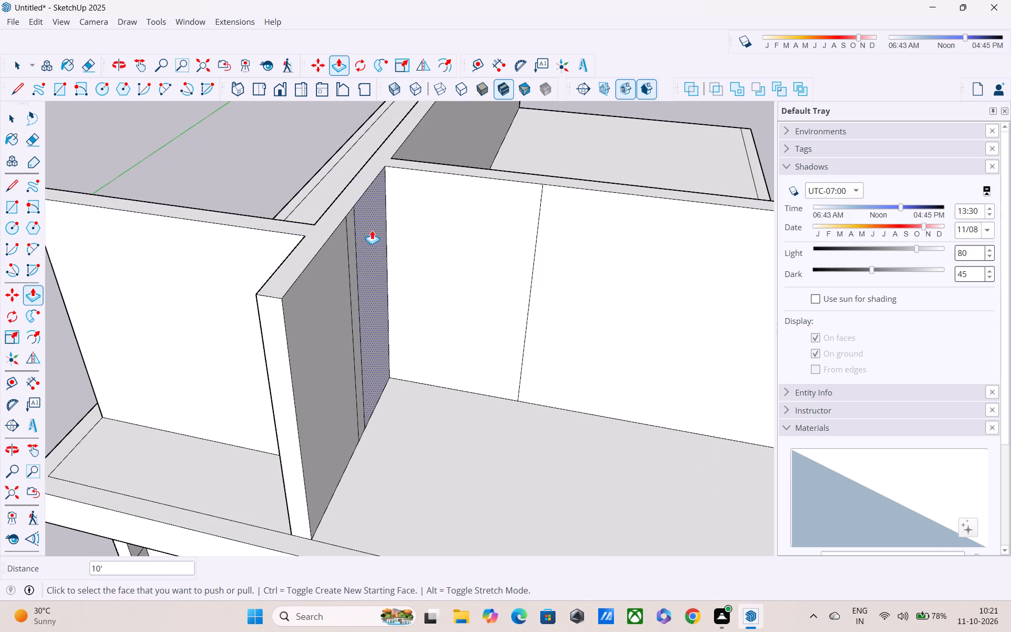
middle_drag(365, 226, 289, 205)
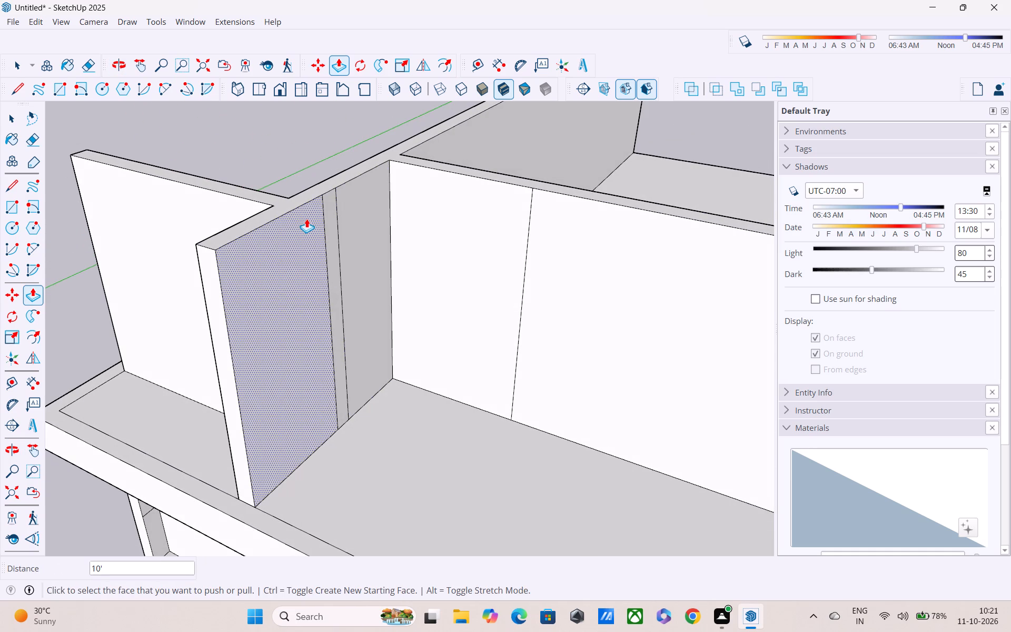
key(space)
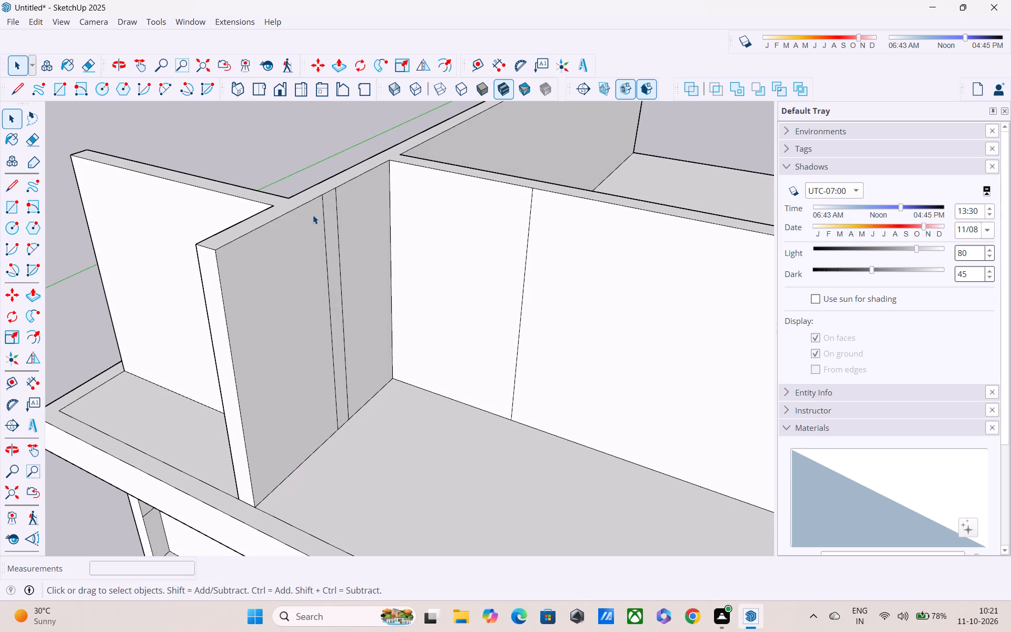
scroll(348, 218, up, 2)
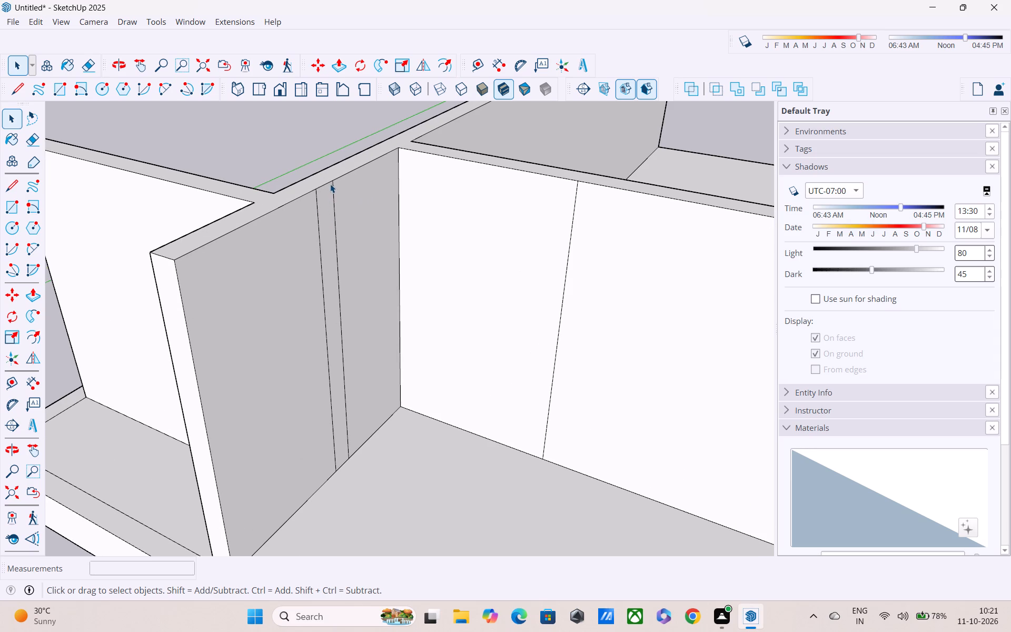
click(333, 186)
key(Delete)
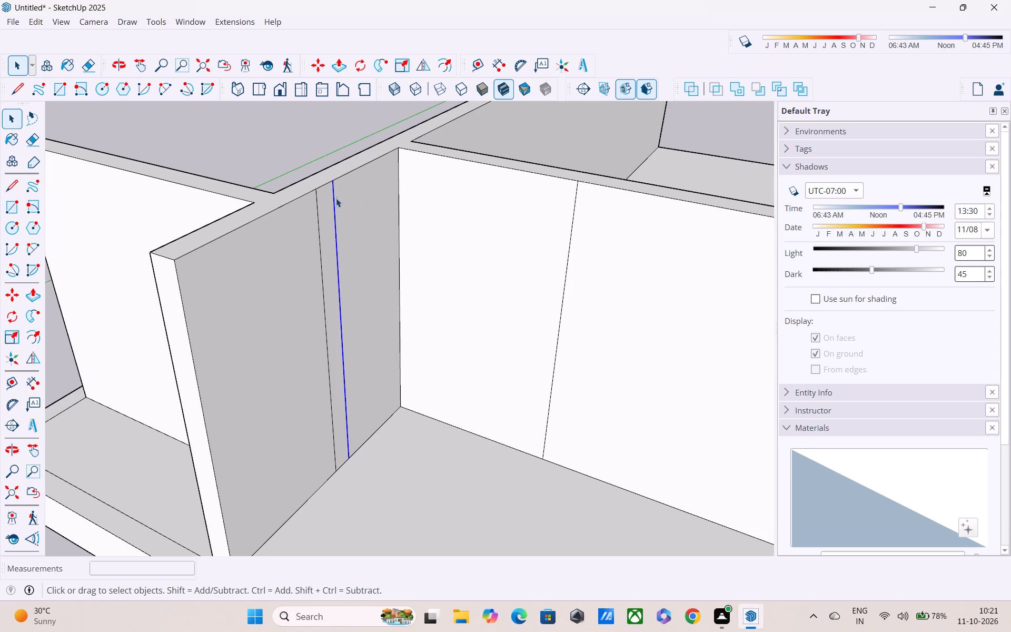
click(321, 242)
key(Delete)
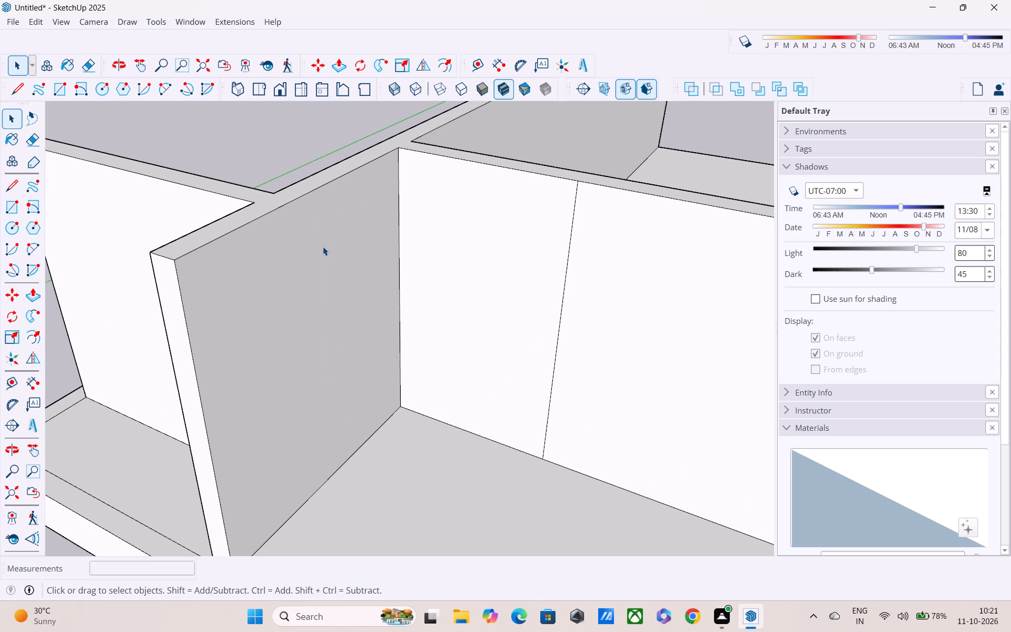
Examine the raised upper-floor partition walls from the front and above, on both the narrow and wide bays.
middle_drag(330, 247, 248, 288)
scroll(253, 279, down, 4)
middle_drag(255, 290, 279, 218)
middle_drag(291, 250, 365, 264)
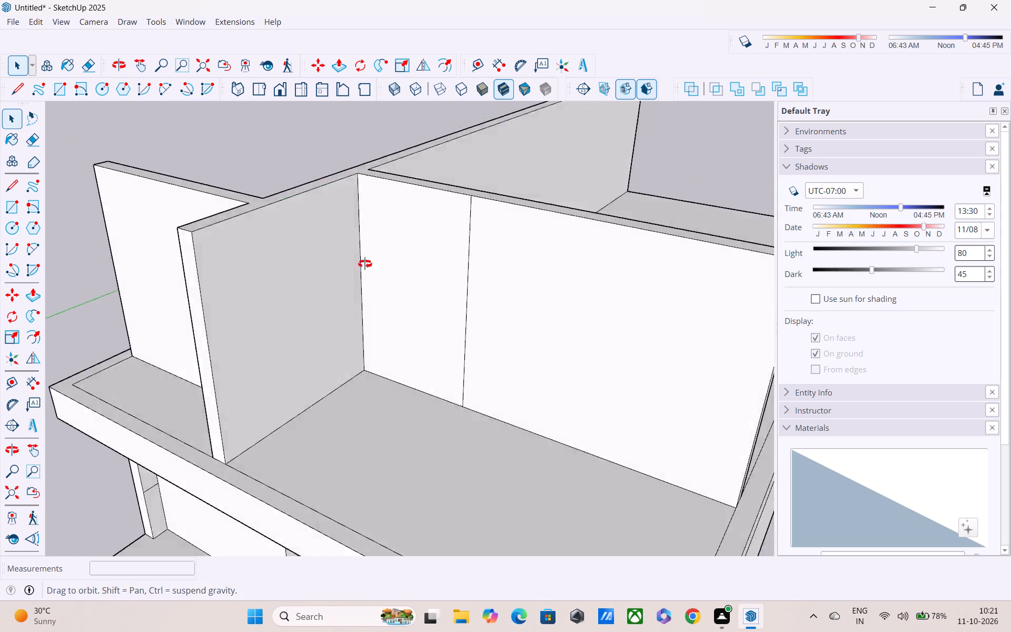
middle_drag(365, 264, 376, 265)
scroll(468, 255, down, 3)
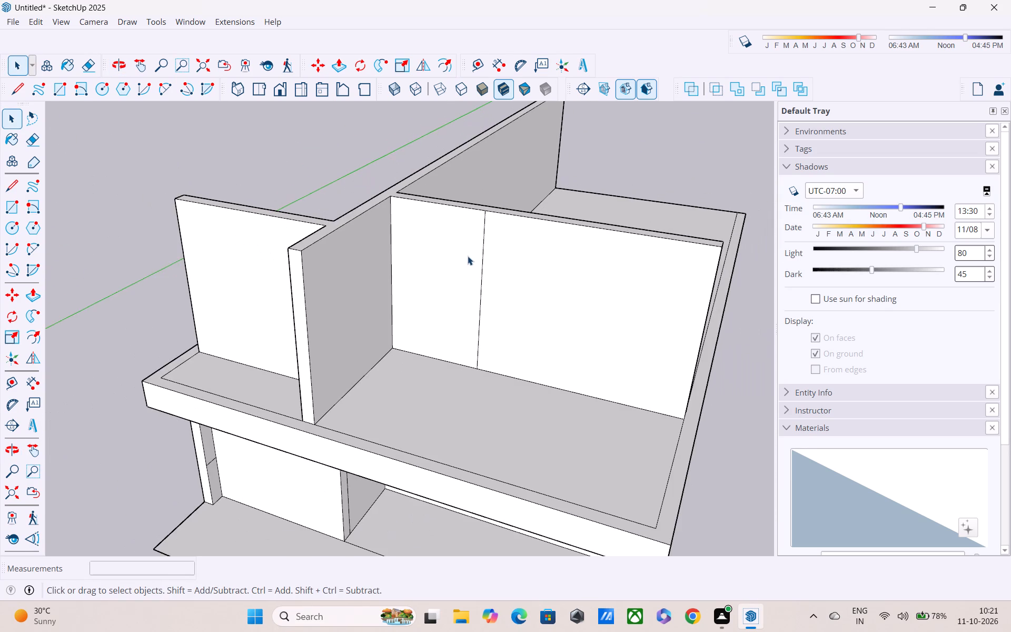
middle_drag(468, 256, 601, 181)
scroll(534, 220, down, 3)
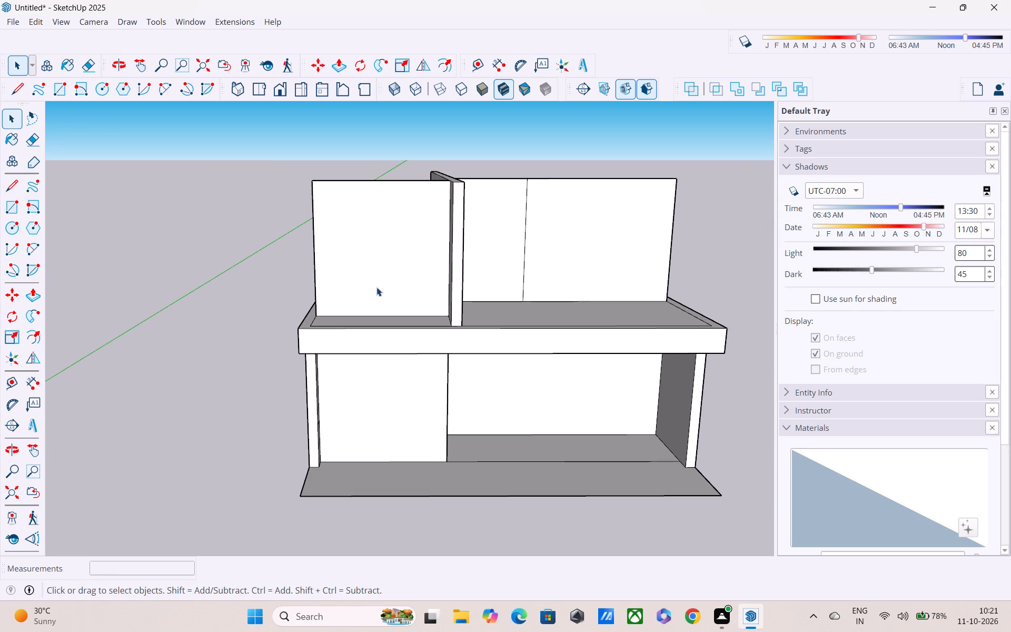
middle_drag(372, 290, 401, 353)
scroll(369, 349, up, 2)
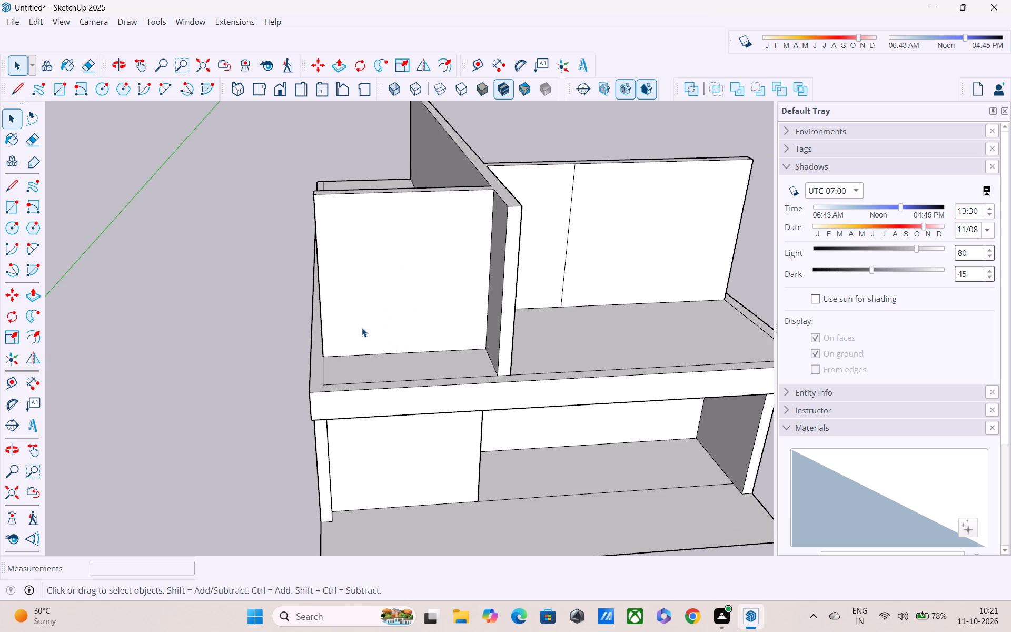
middle_drag(362, 328, 362, 374)
scroll(366, 366, up, 1)
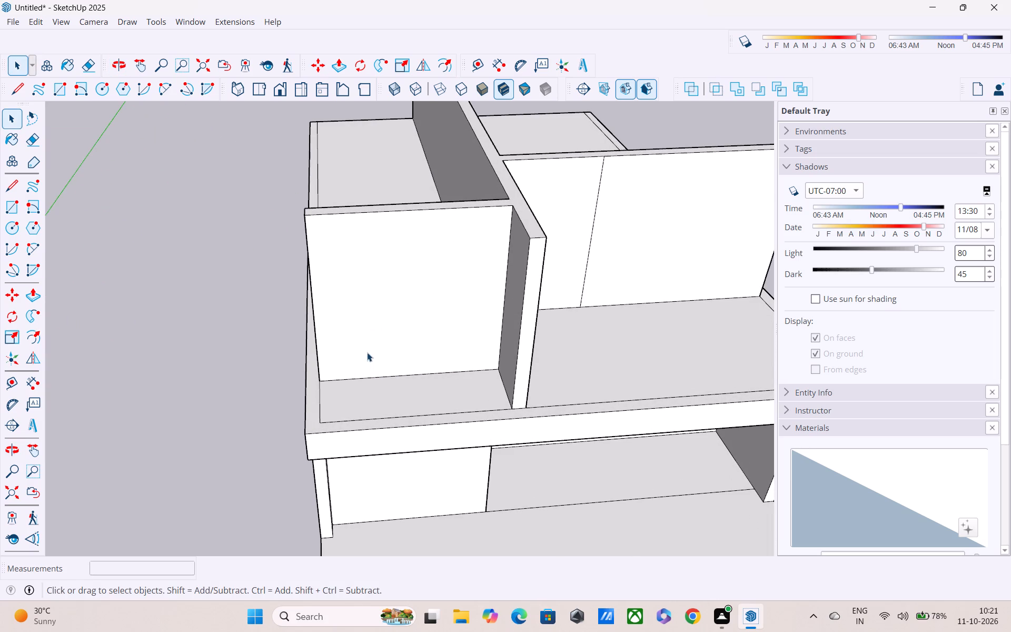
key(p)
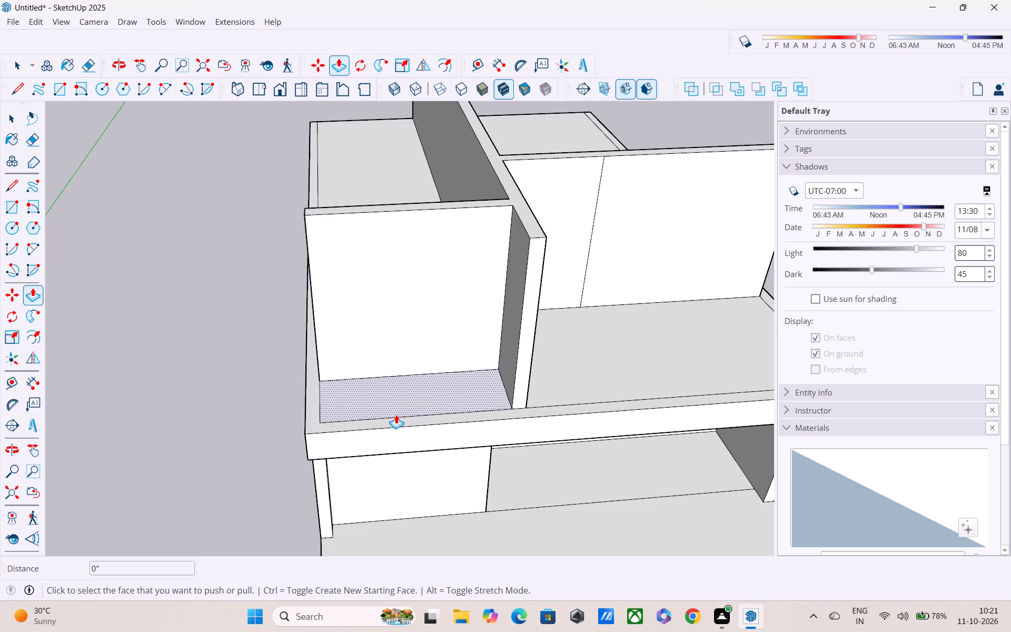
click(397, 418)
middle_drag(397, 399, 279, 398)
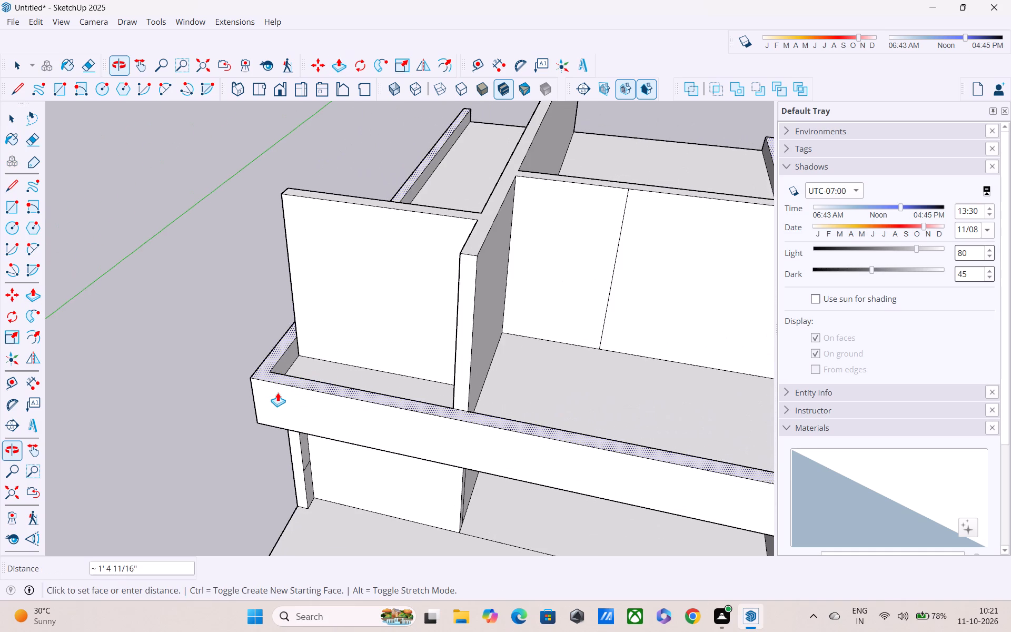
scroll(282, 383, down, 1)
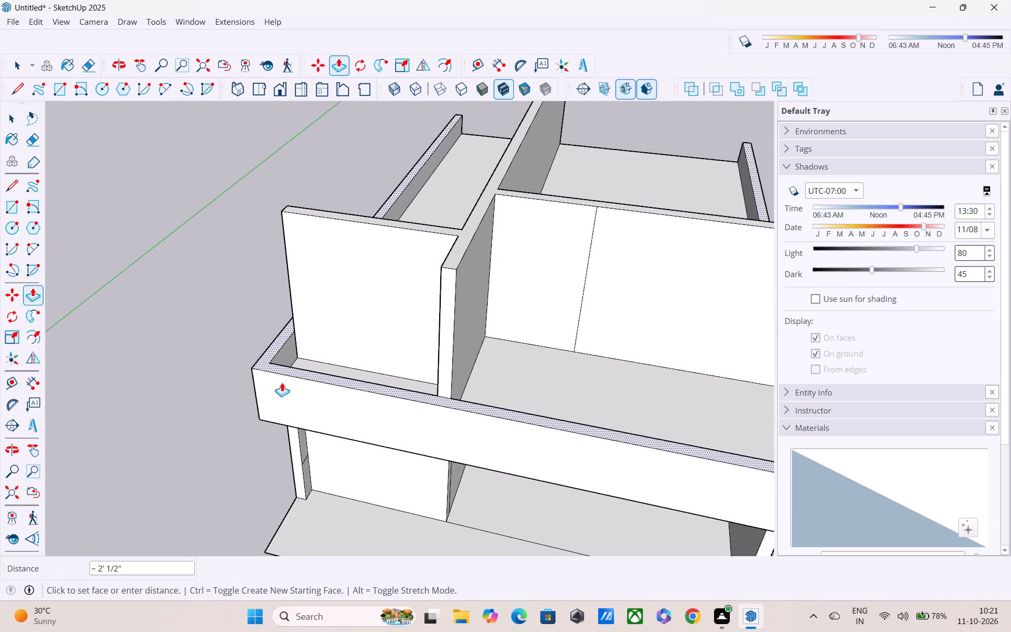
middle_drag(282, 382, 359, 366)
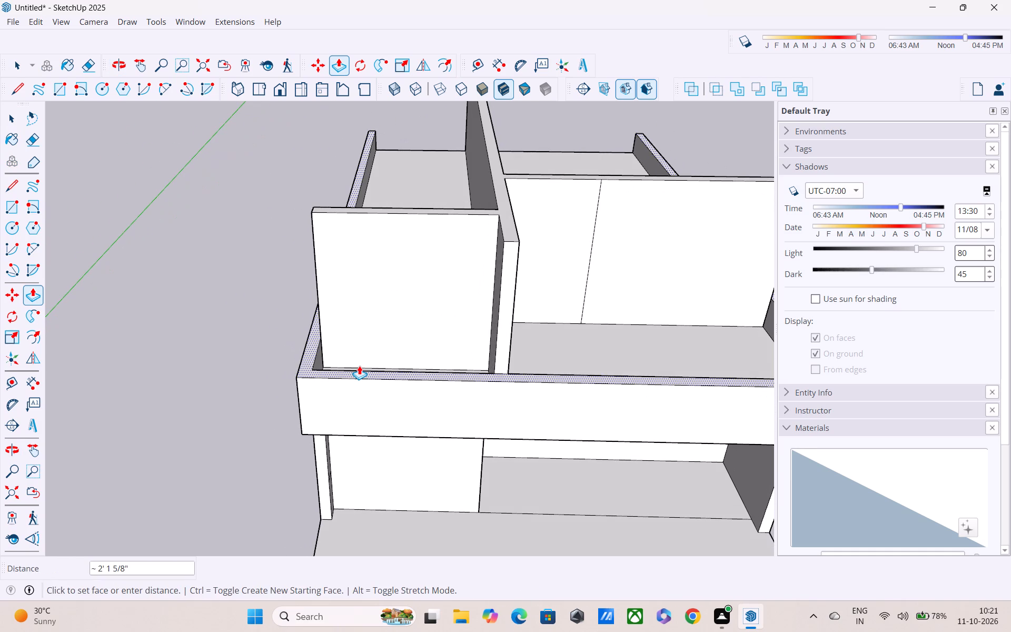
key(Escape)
Draw a 9" line across the front parapet strip at both inner corners, separating it from the side strips.
key(l)
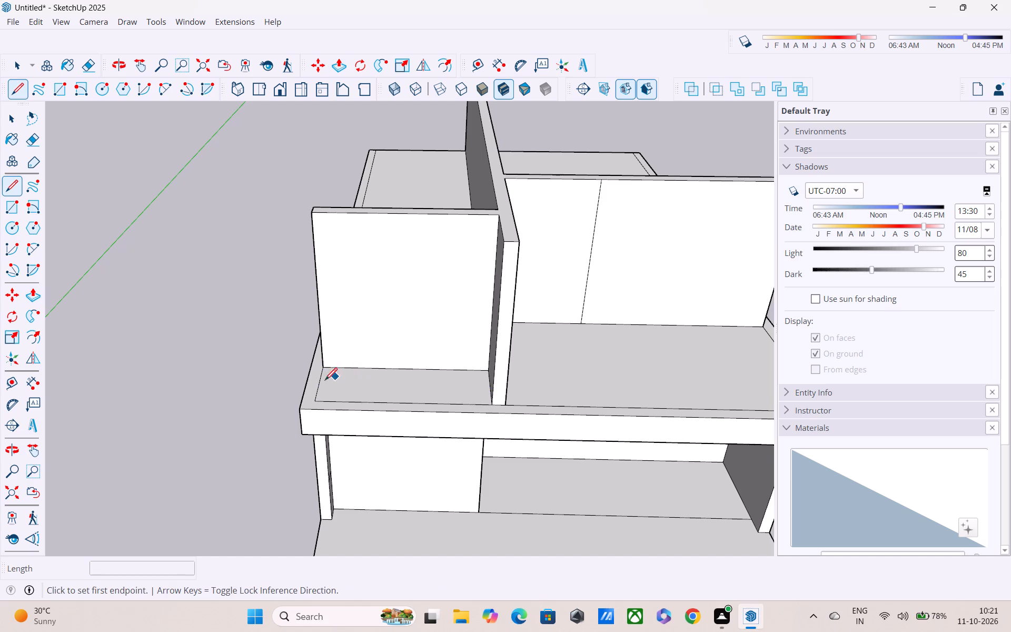
scroll(319, 387, up, 2)
click(314, 403)
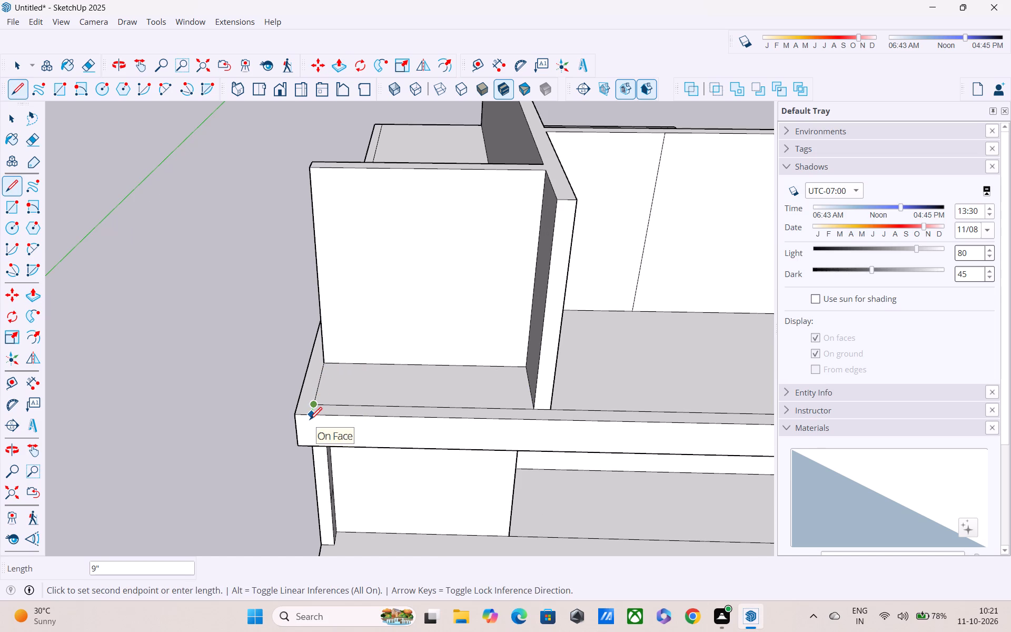
click(310, 421)
scroll(330, 398, down, 3)
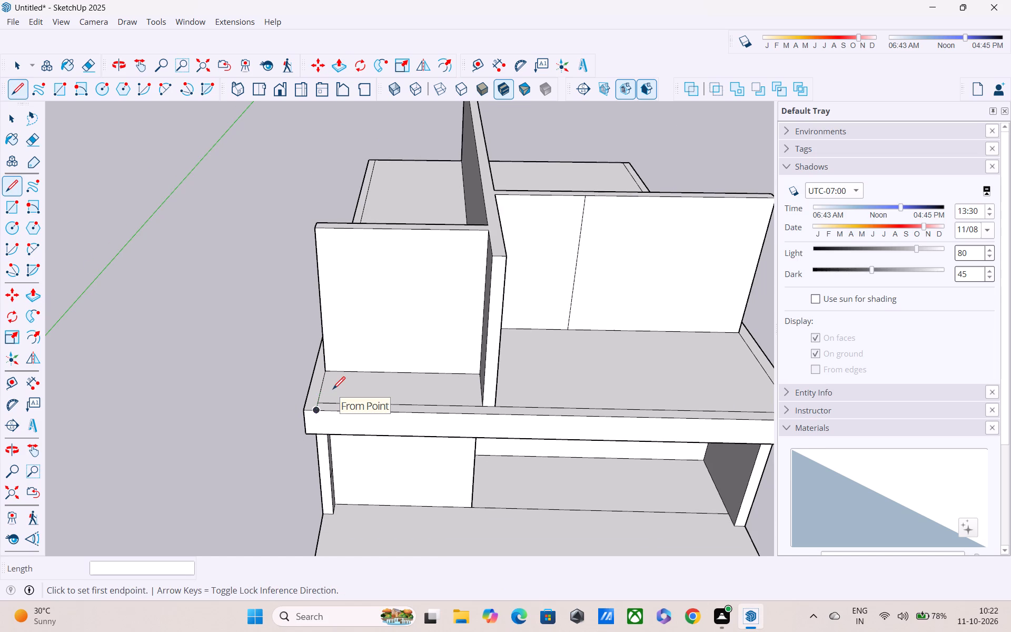
scroll(382, 370, down, 3)
scroll(688, 394, up, 3)
click(679, 405)
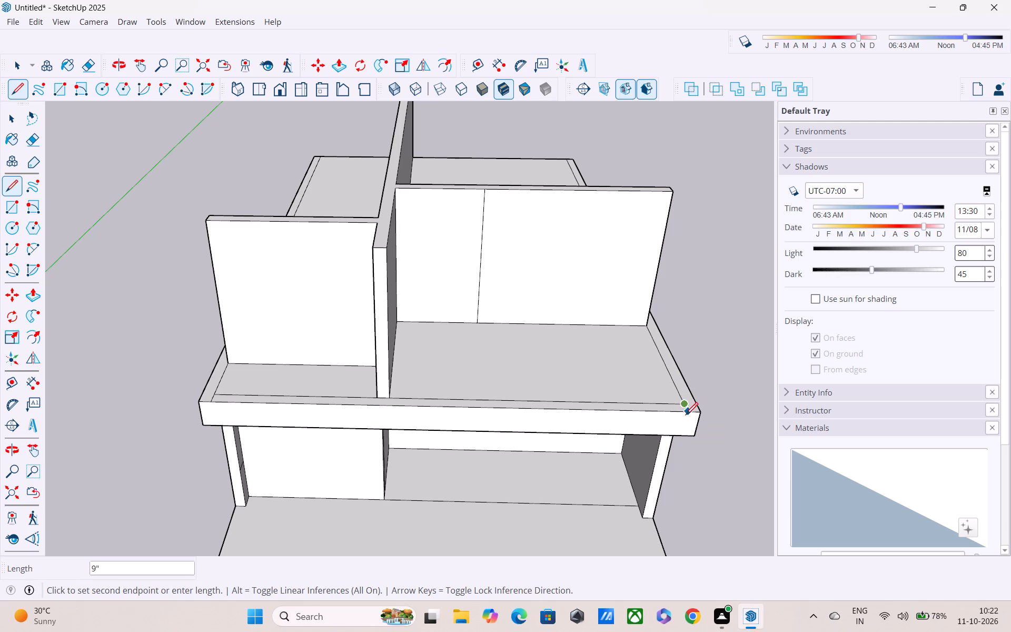
click(686, 416)
key(Escape)
Push/Pull the wide-bay side parapet strip up 10', level with the top of the partition walls.
key(p)
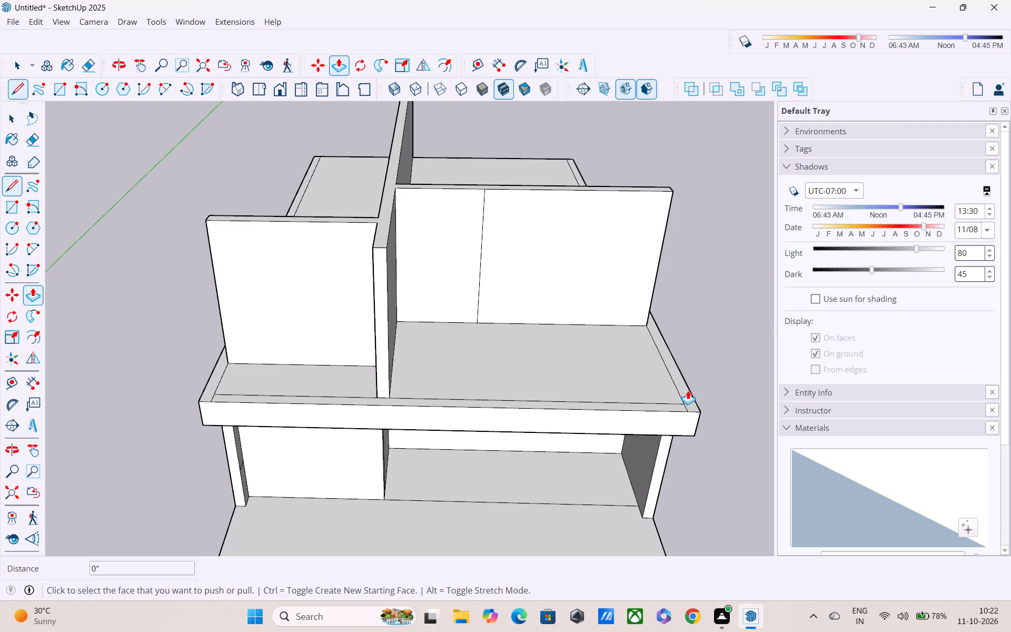
scroll(689, 376, up, 2)
click(688, 390)
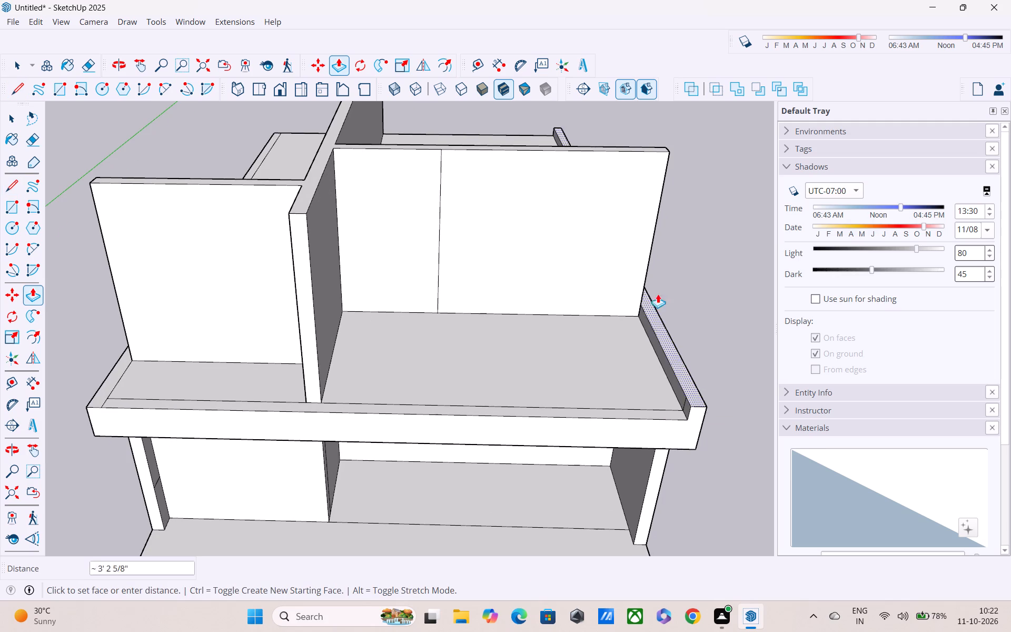
middle_drag(653, 250, 645, 226)
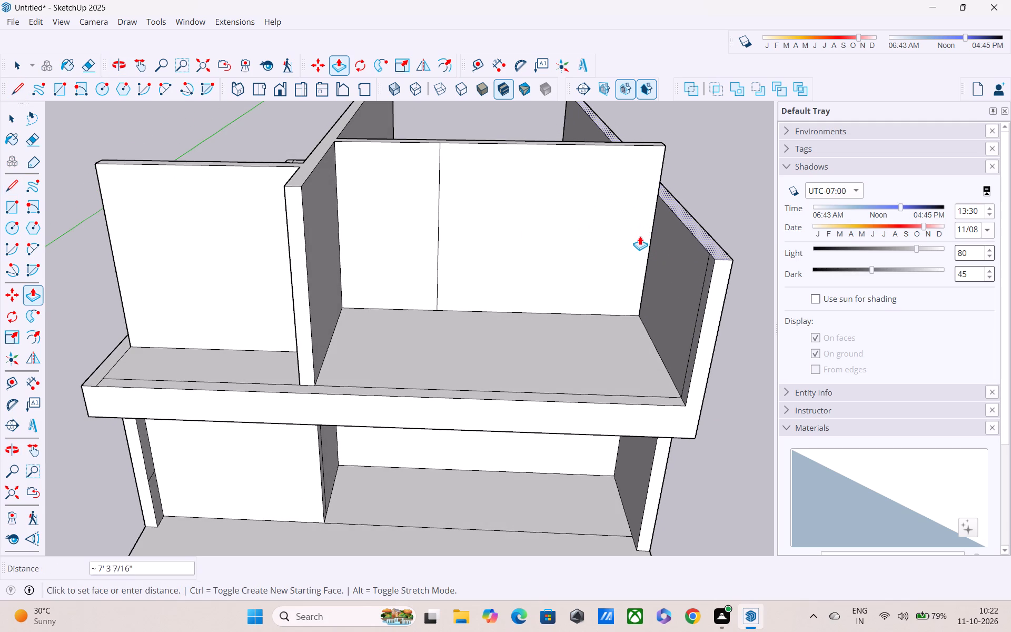
scroll(638, 240, down, 1)
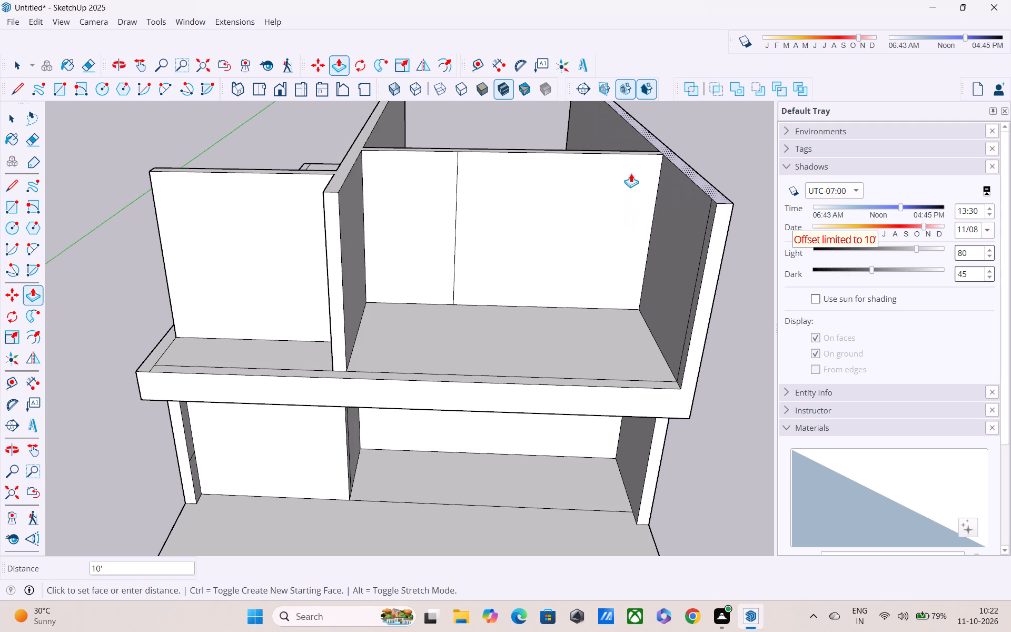
click(659, 143)
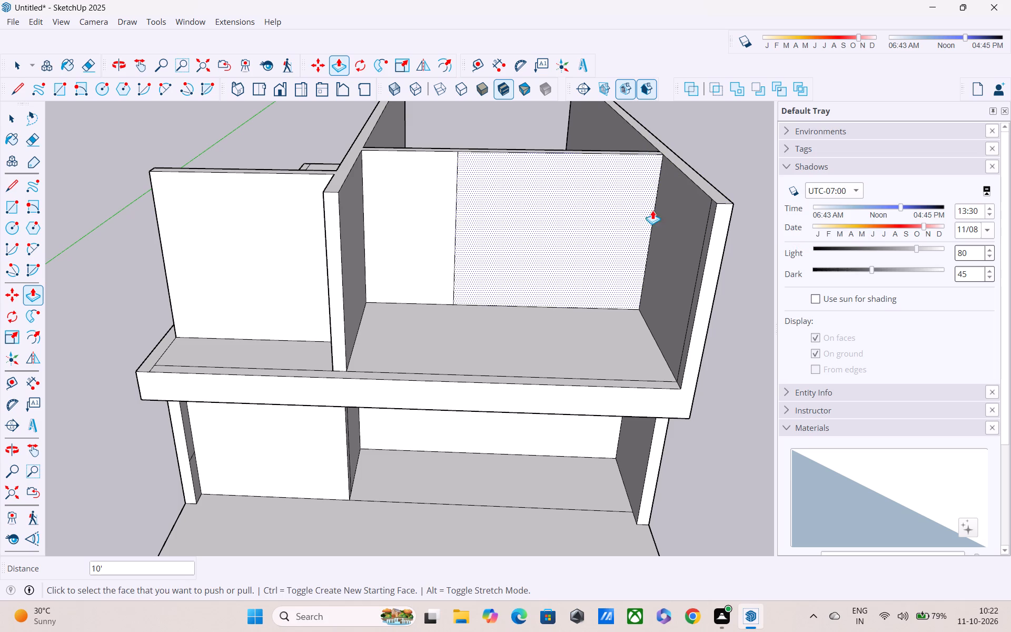
Push/Pull the narrow-bay side parapet strip up 10', level with the top of the partition walls.
click(144, 361)
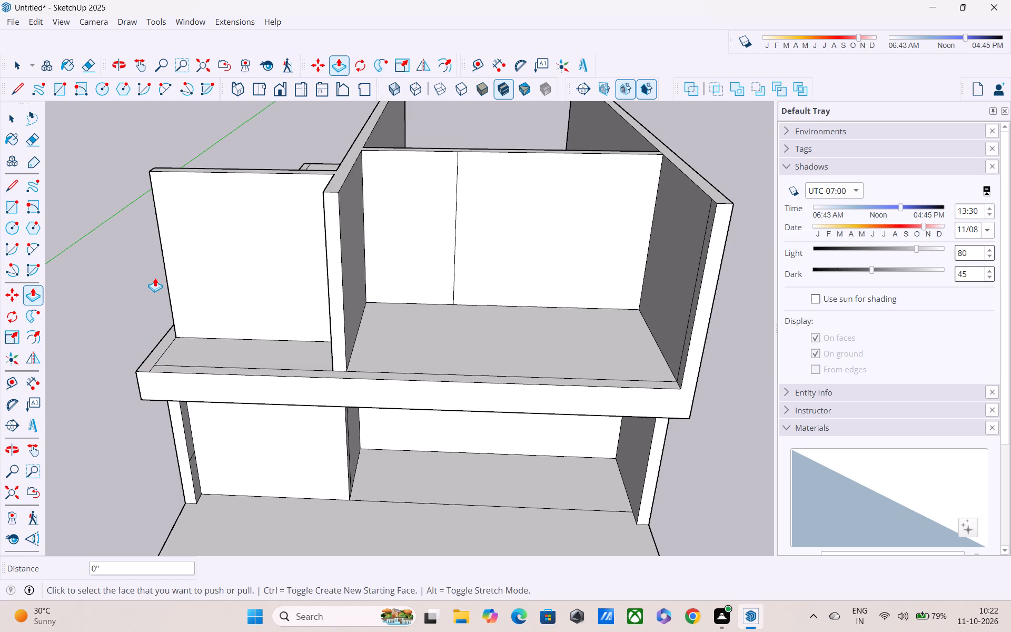
click(158, 348)
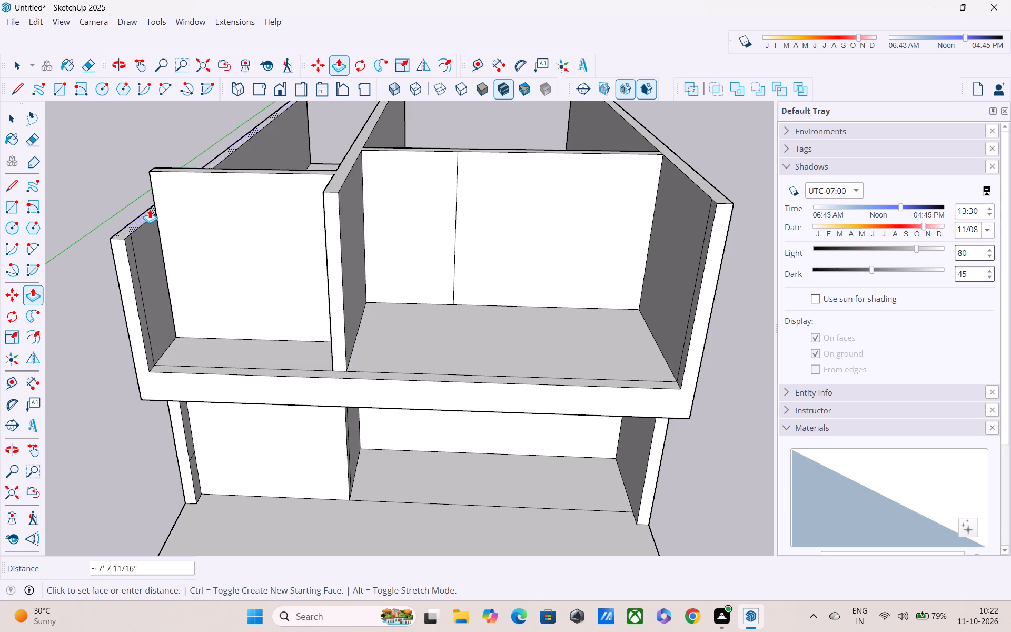
click(150, 171)
Examine the upper-floor side and partition walls and the low front parapet strip from several angles.
scroll(183, 210, down, 4)
middle_drag(241, 245, 345, 165)
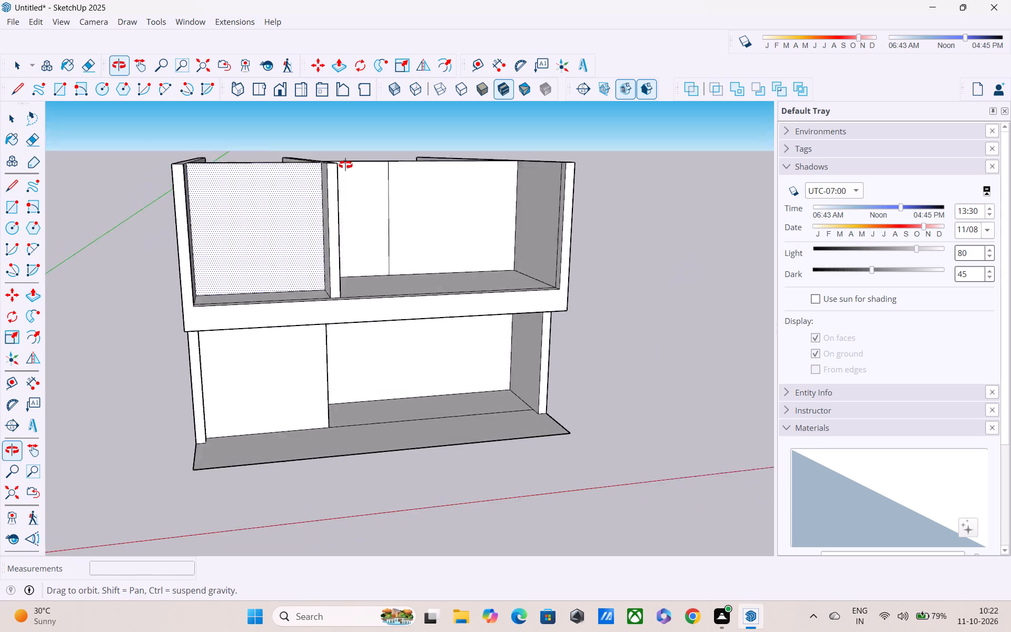
middle_drag(345, 165, 348, 163)
middle_drag(353, 192, 363, 291)
scroll(329, 279, up, 2)
middle_drag(332, 275, 315, 267)
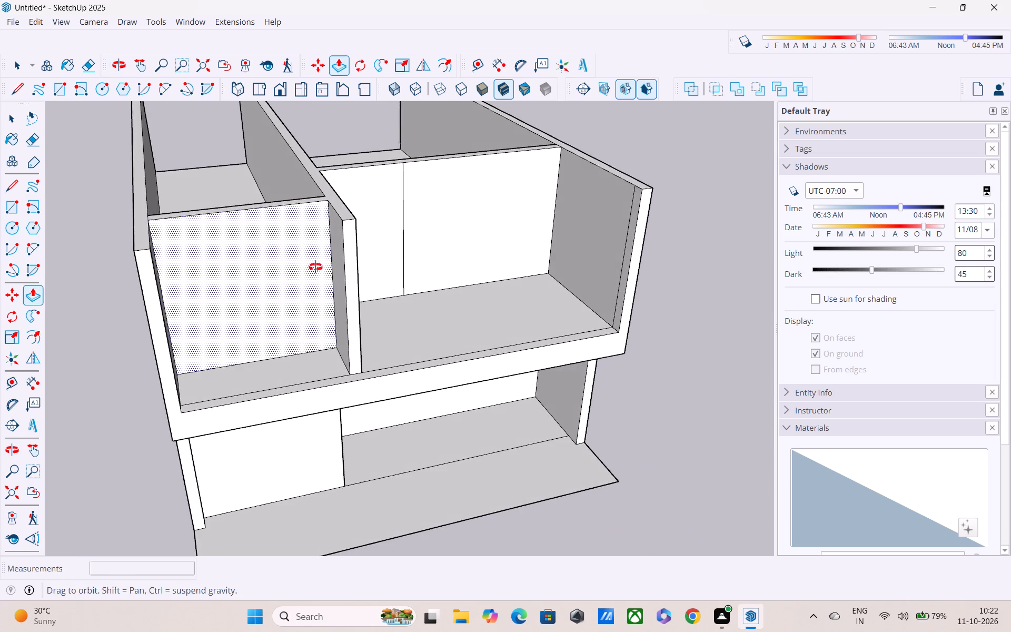
middle_drag(315, 267, 256, 241)
middle_drag(279, 216, 280, 151)
scroll(303, 229, down, 3)
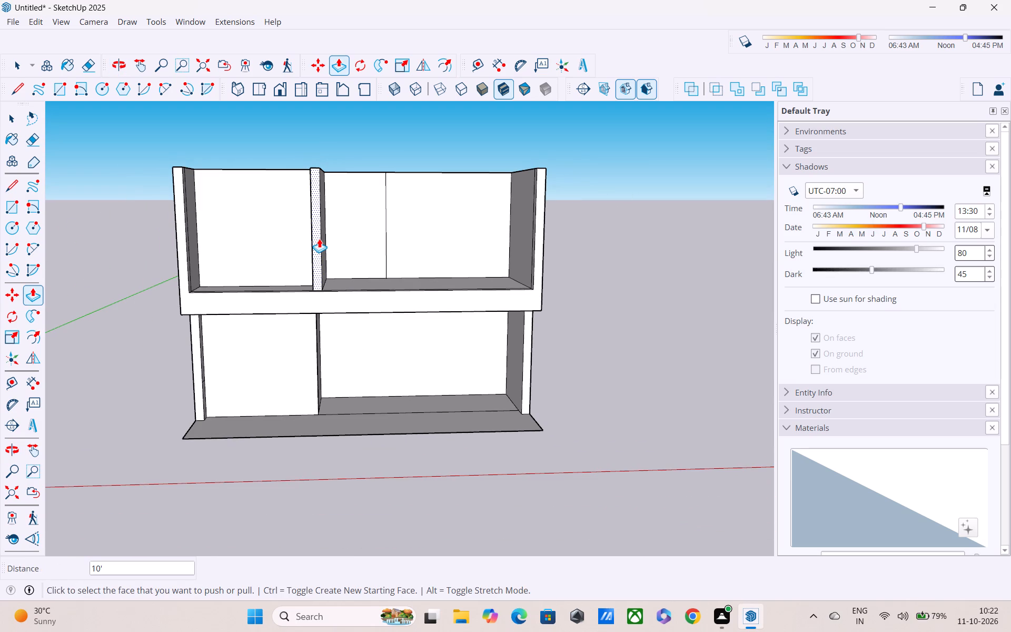
middle_drag(324, 252, 344, 313)
middle_drag(331, 319, 341, 393)
scroll(334, 380, up, 4)
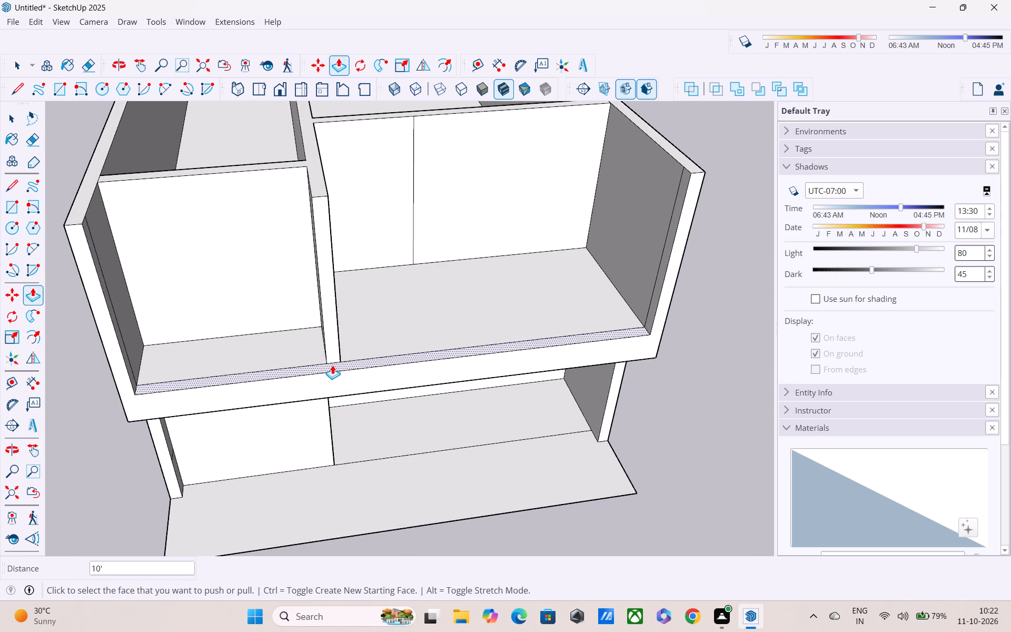
Push/Pull the upper floor's low front parapet strip up 1' across both bays.
scroll(331, 359, up, 2)
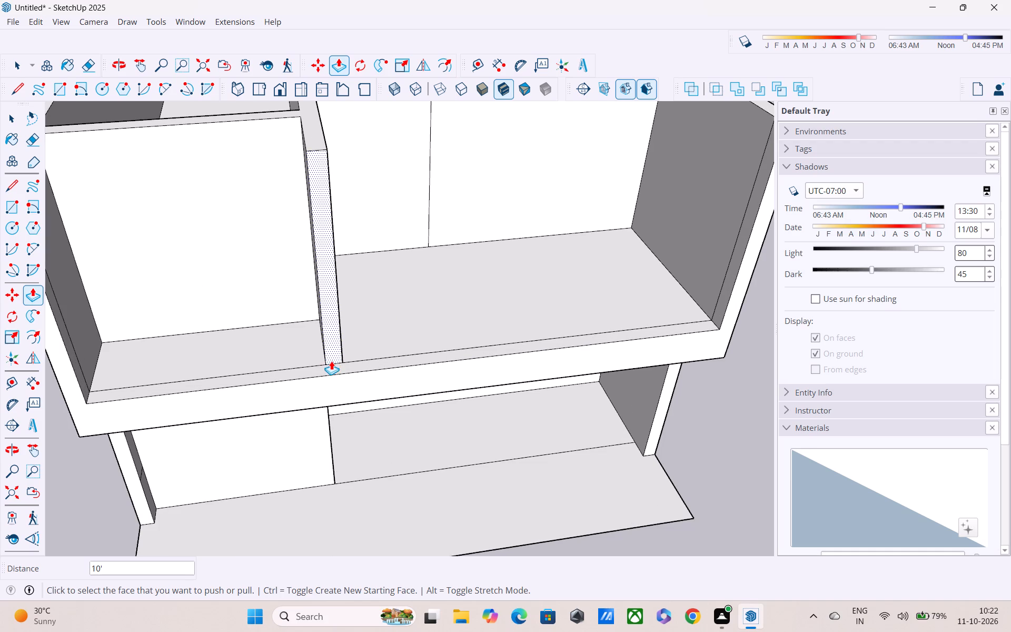
click(331, 364)
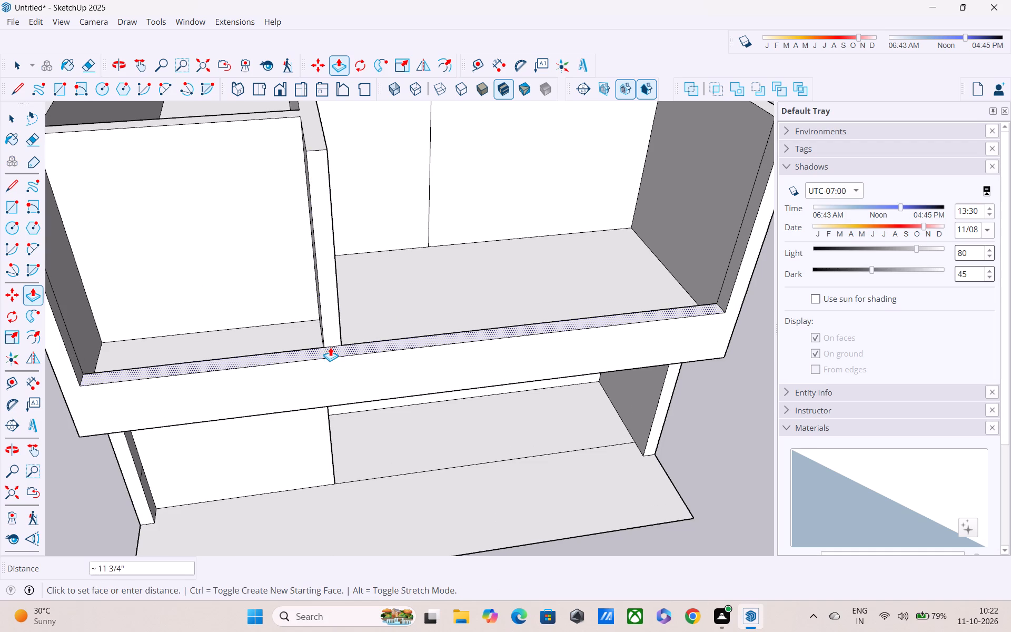
middle_drag(330, 347, 281, 278)
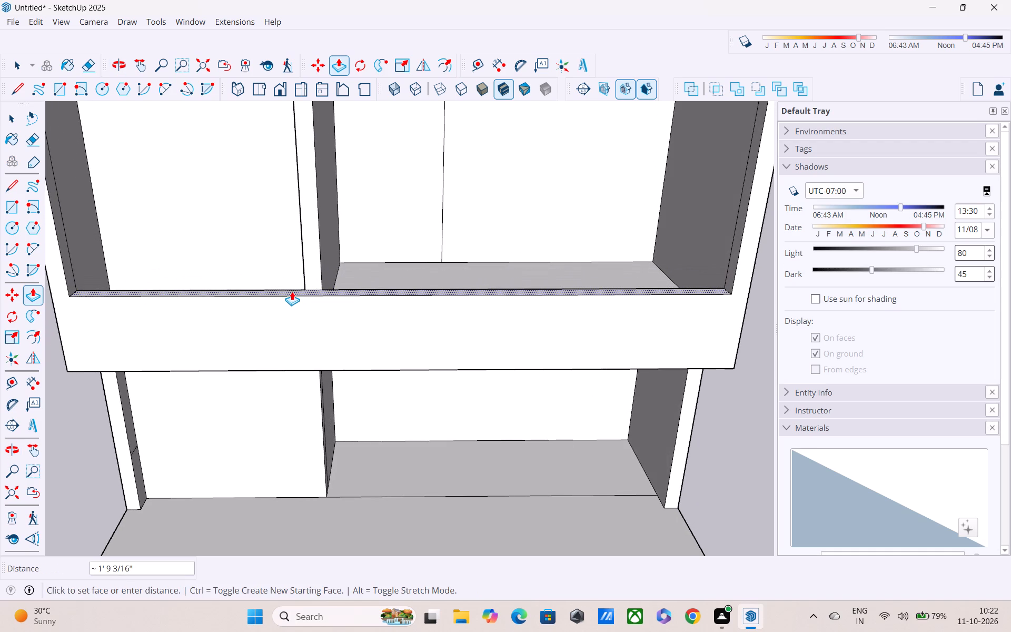
key(2)
key(BackSpace)
text(1')
key(Return)
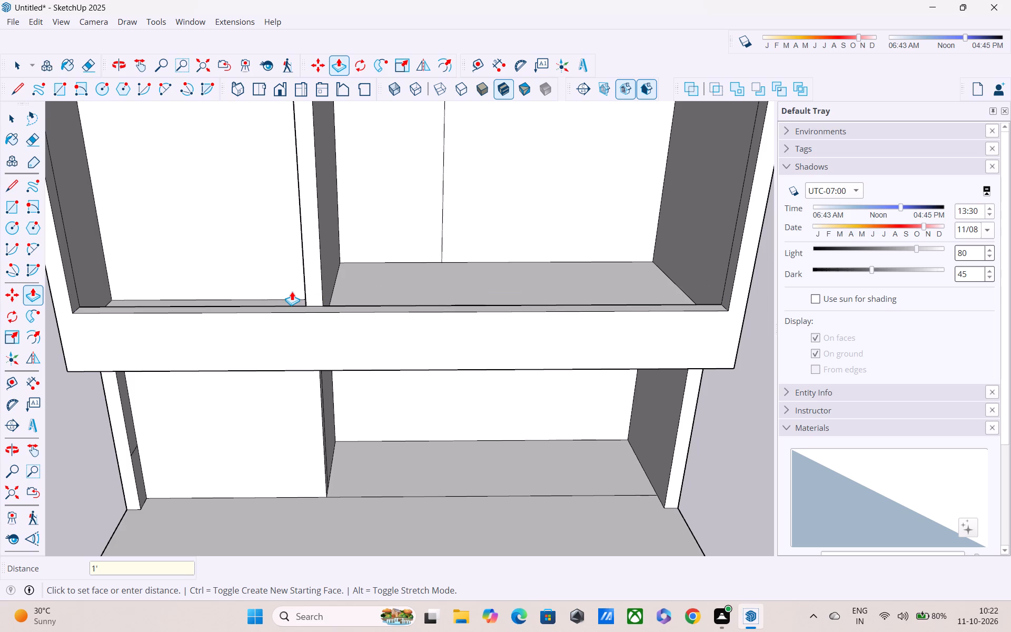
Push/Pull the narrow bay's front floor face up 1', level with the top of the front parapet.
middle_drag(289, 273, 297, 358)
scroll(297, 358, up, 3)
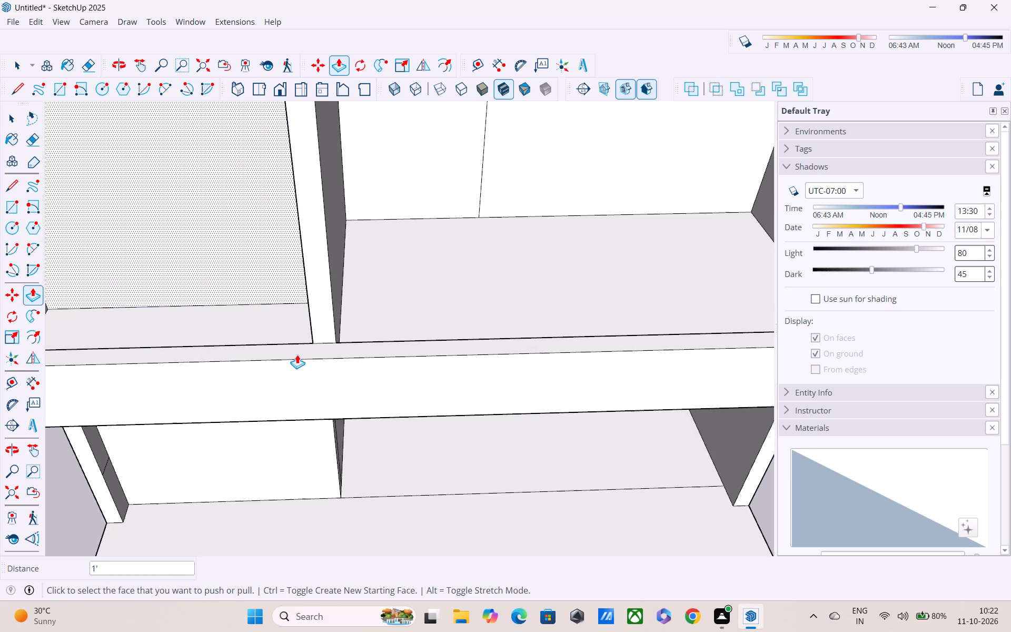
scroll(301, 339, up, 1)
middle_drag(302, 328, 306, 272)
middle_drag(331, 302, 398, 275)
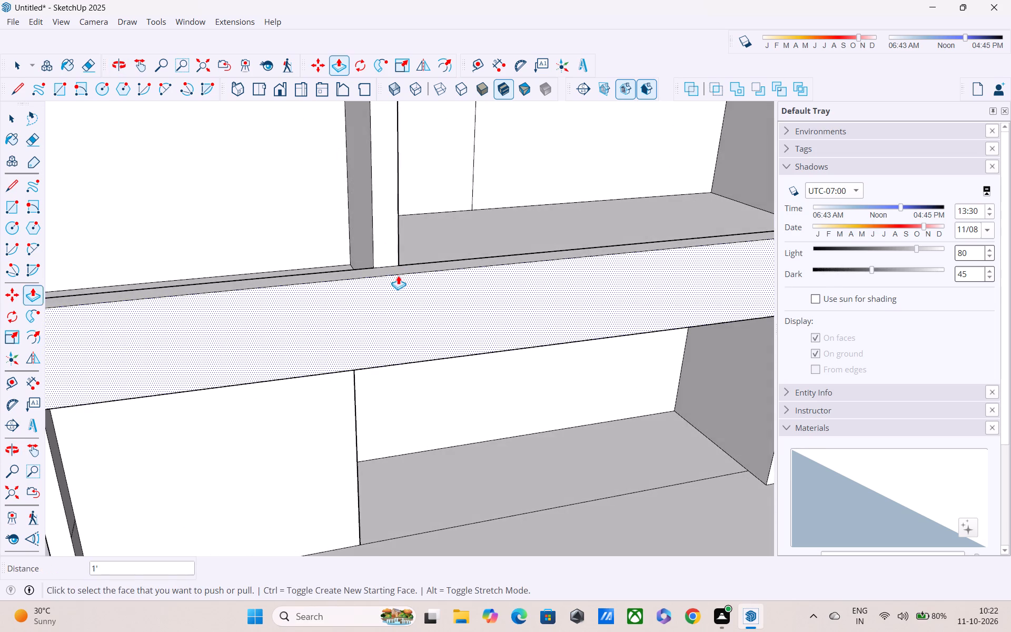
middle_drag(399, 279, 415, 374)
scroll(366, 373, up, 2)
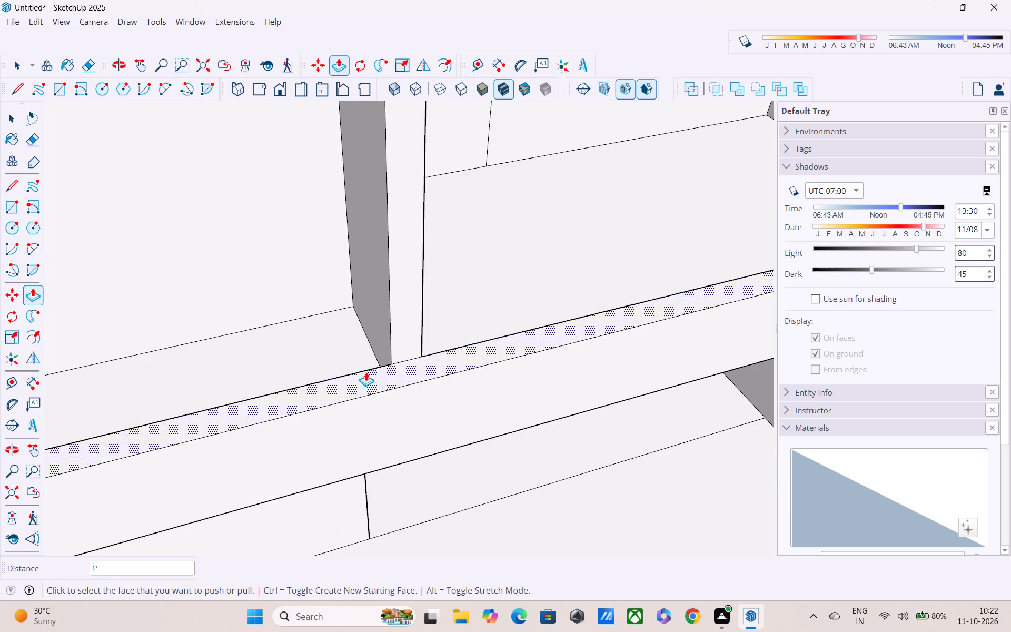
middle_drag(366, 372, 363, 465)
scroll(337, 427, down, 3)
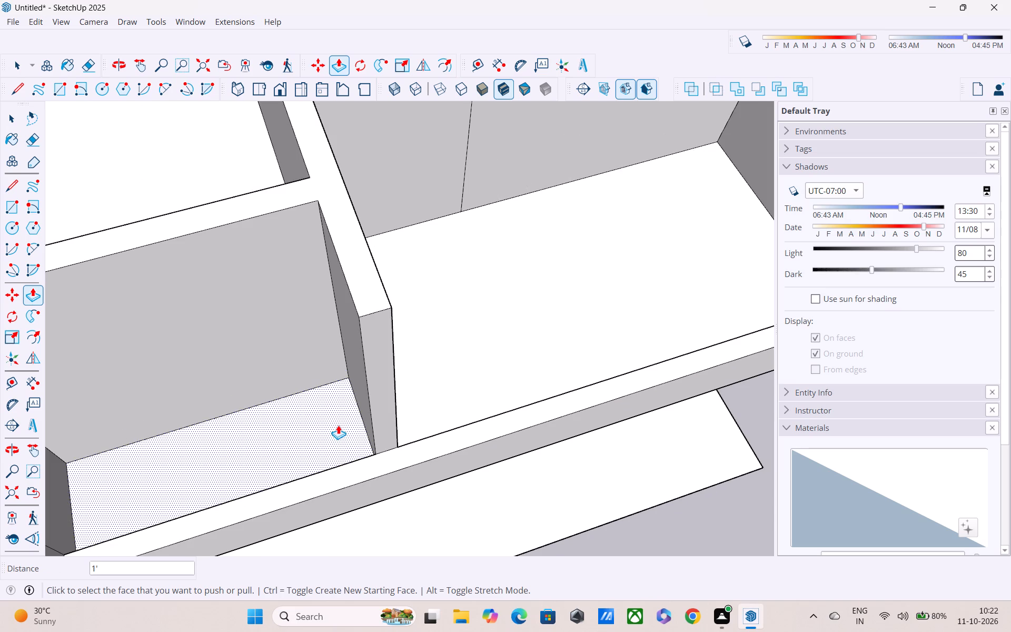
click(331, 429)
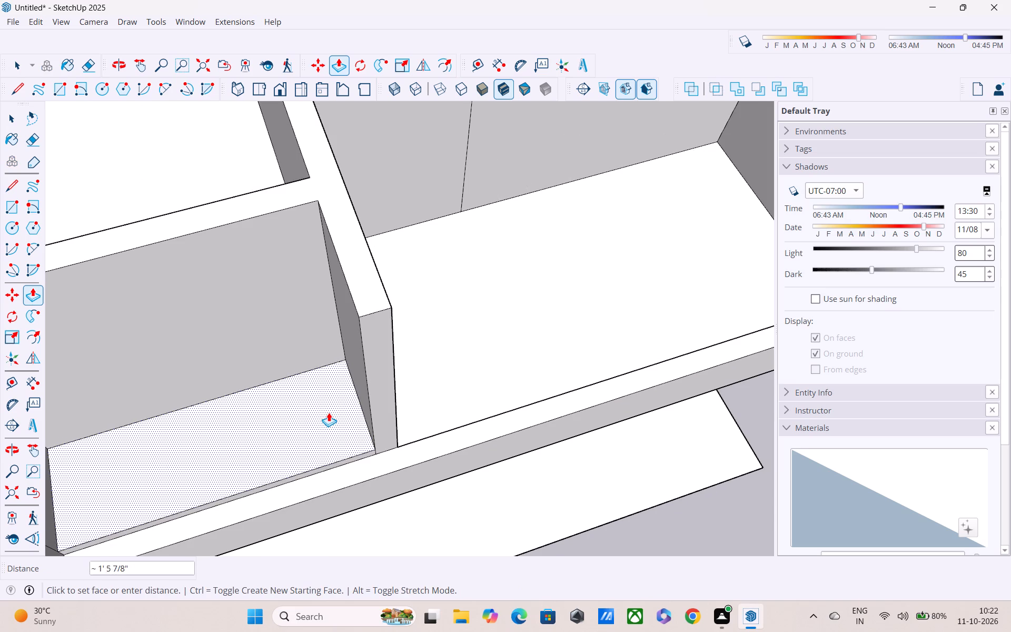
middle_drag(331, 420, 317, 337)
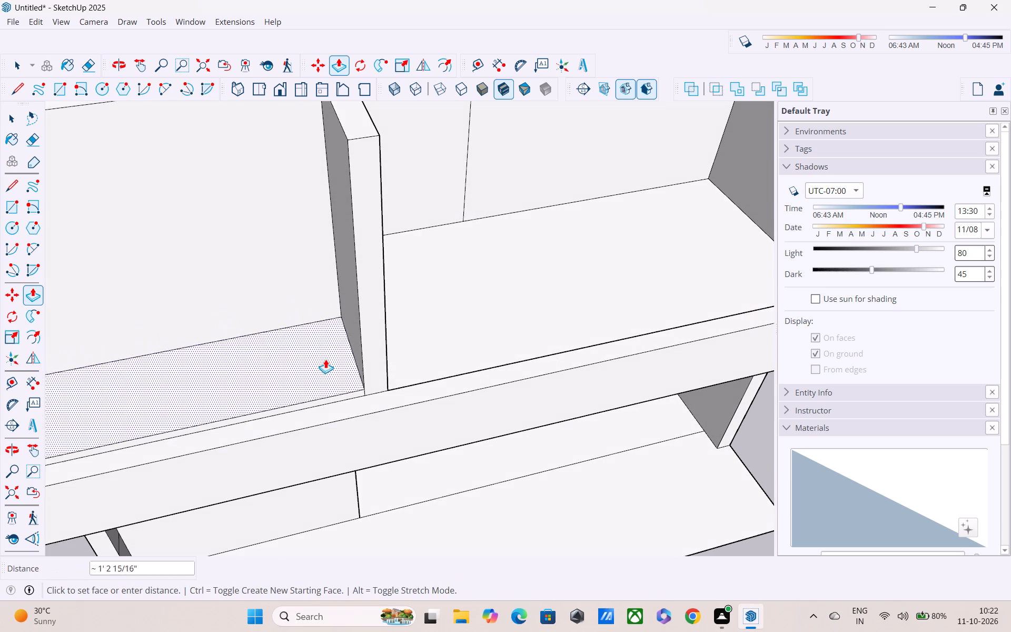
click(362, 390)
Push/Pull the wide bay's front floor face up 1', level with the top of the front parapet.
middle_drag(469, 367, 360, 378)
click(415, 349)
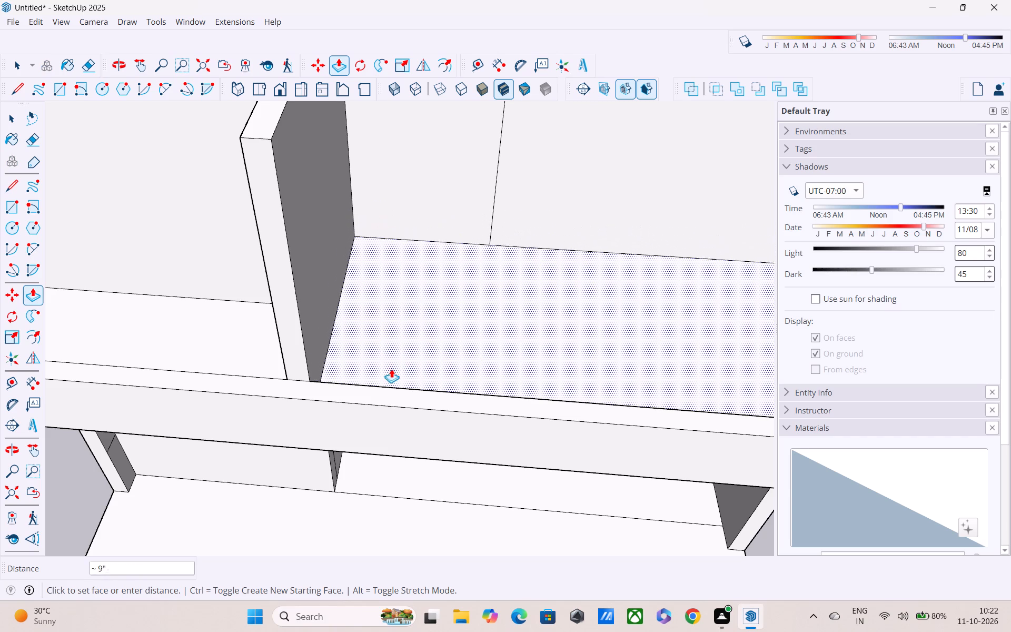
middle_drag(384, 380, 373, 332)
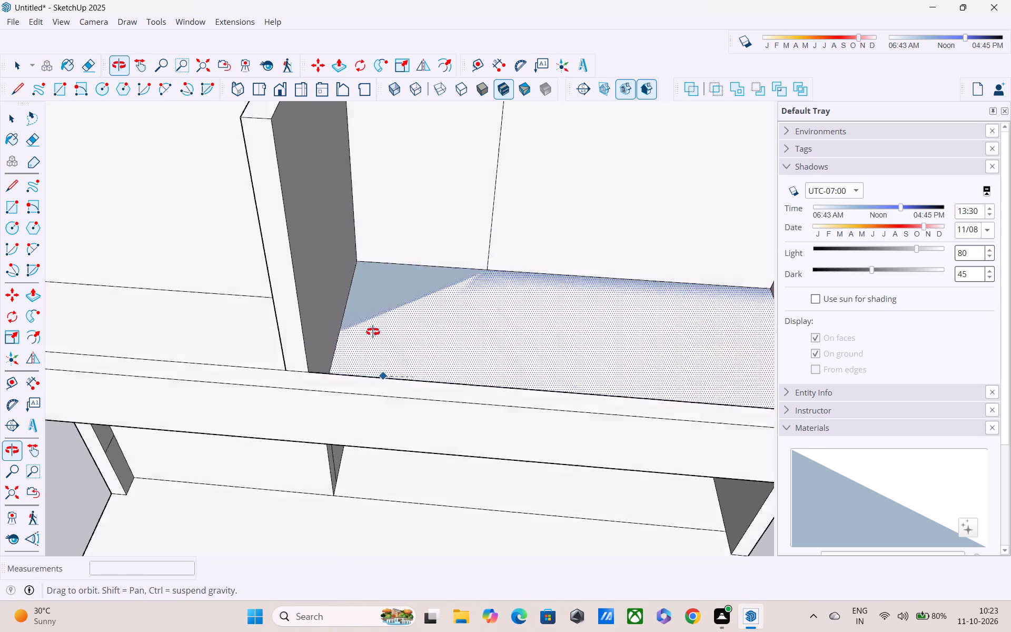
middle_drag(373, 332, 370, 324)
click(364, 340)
Examine the building's front from above and below, checking the parapet, bay floors and slab underside.
scroll(360, 342, down, 4)
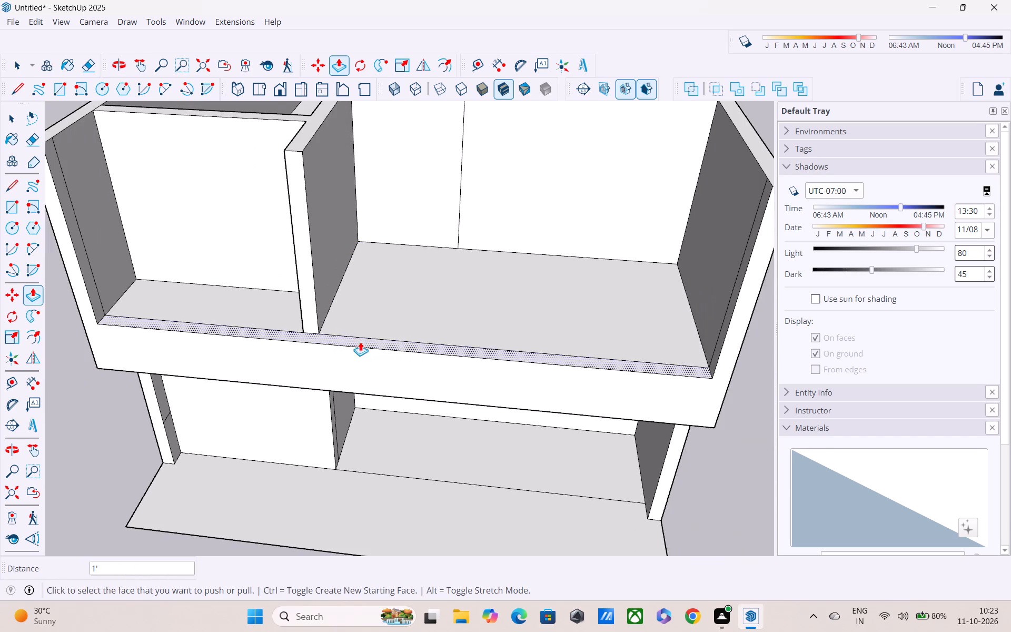
middle_drag(361, 360, 387, 264)
scroll(387, 264, up, 1)
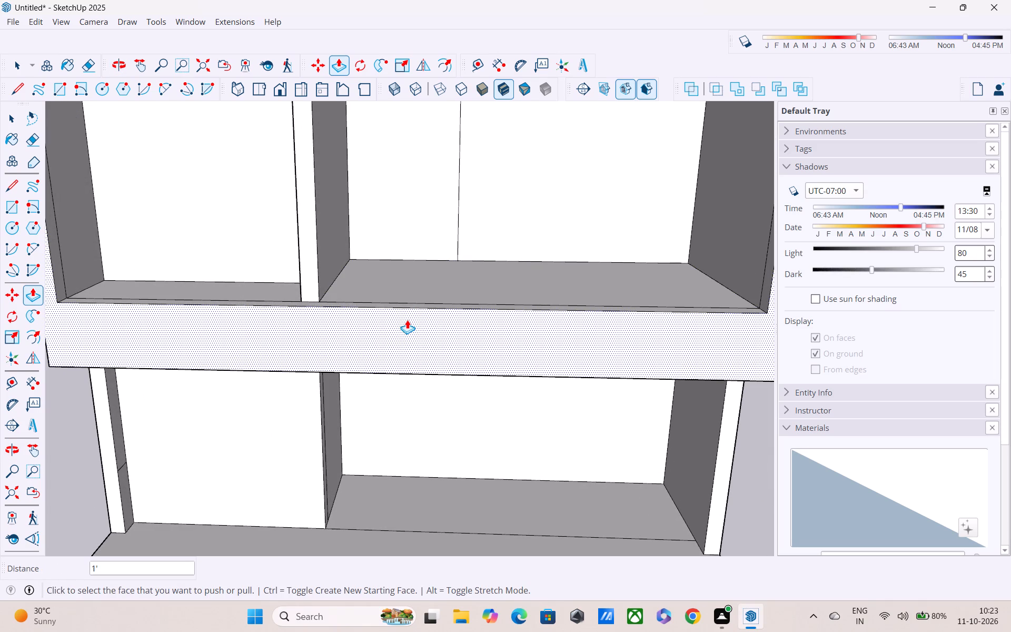
scroll(398, 318, down, 4)
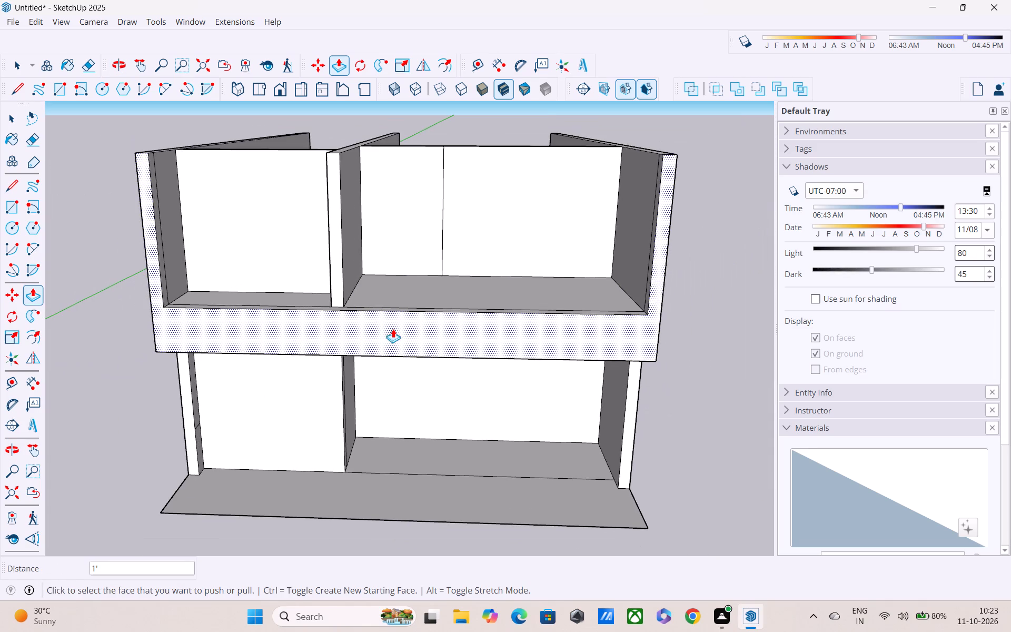
middle_drag(453, 271, 539, 213)
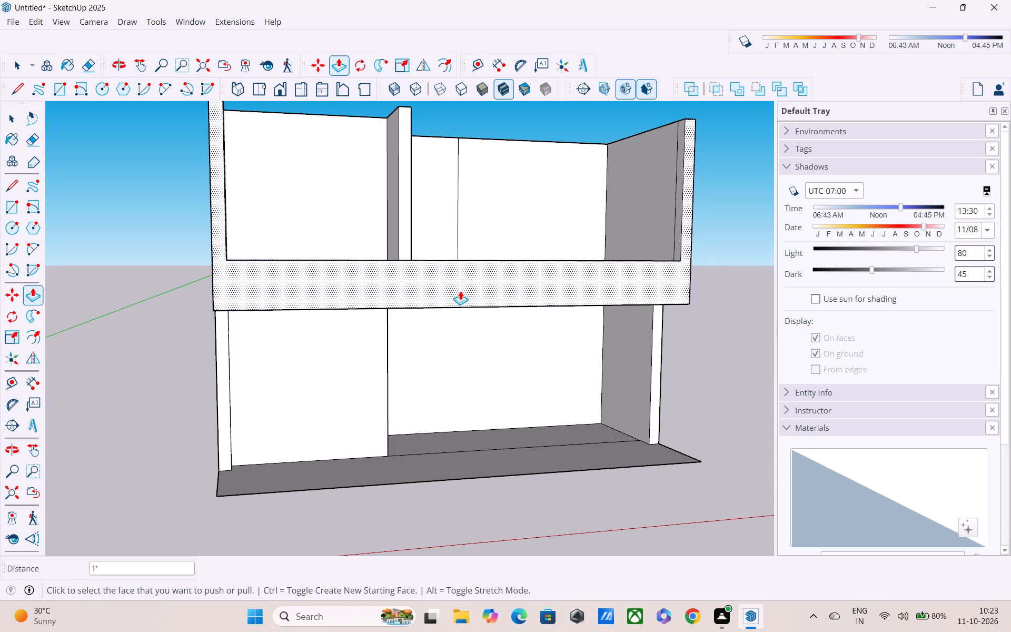
middle_drag(460, 291, 434, 142)
scroll(431, 206, up, 1)
middle_drag(431, 206, 432, 168)
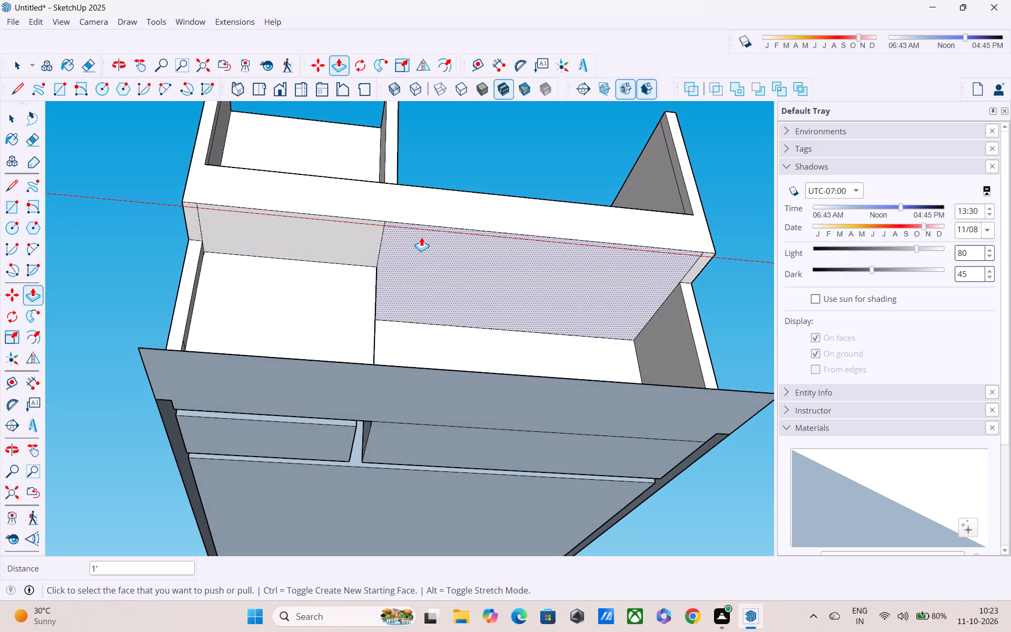
scroll(421, 237, down, 2)
middle_drag(421, 237, 421, 322)
middle_drag(417, 317, 416, 326)
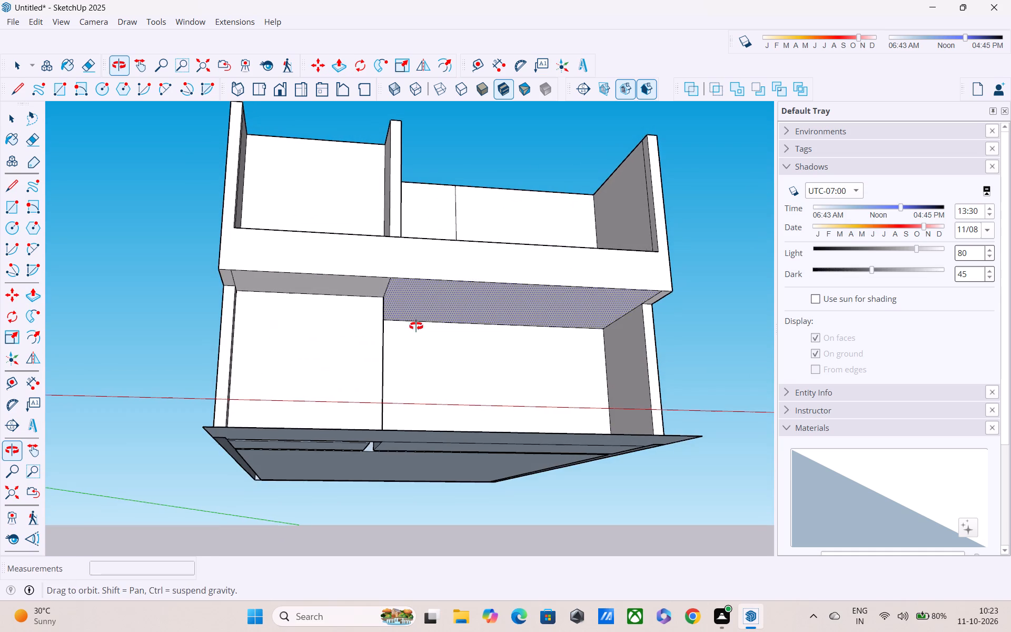
middle_drag(416, 326, 407, 361)
scroll(398, 347, up, 1)
scroll(398, 346, down, 4)
middle_drag(395, 329, 390, 407)
middle_drag(392, 367, 385, 390)
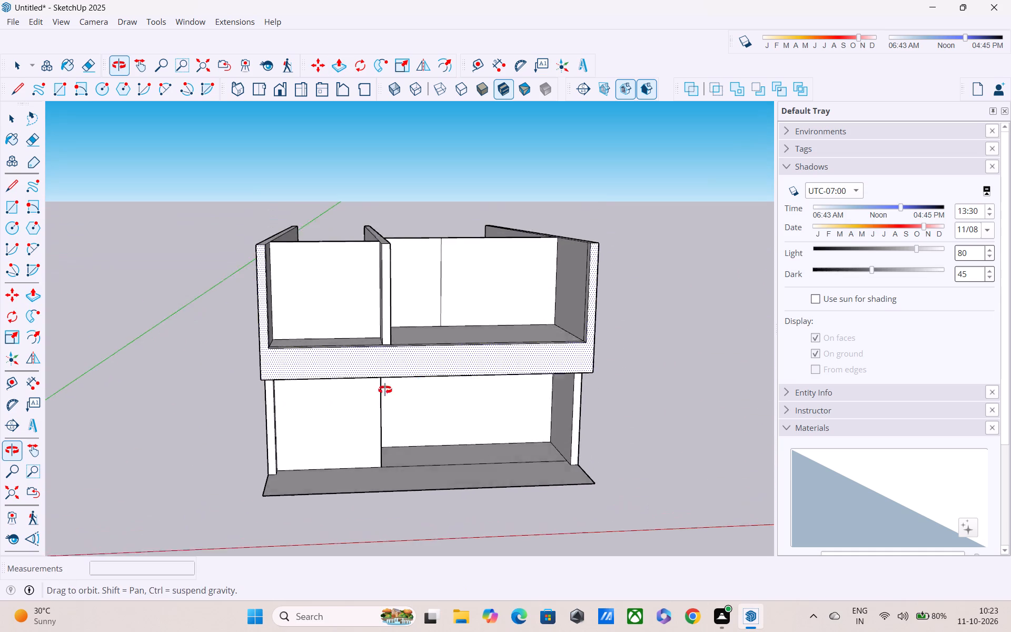
middle_drag(385, 390, 358, 423)
scroll(376, 372, up, 2)
middle_drag(406, 338, 408, 381)
scroll(408, 371, up, 3)
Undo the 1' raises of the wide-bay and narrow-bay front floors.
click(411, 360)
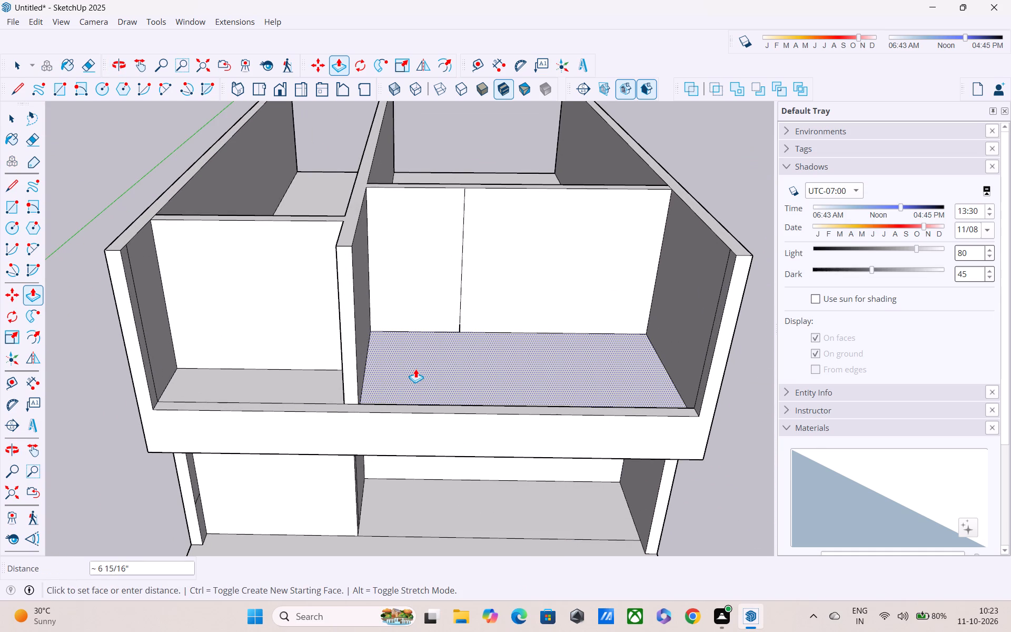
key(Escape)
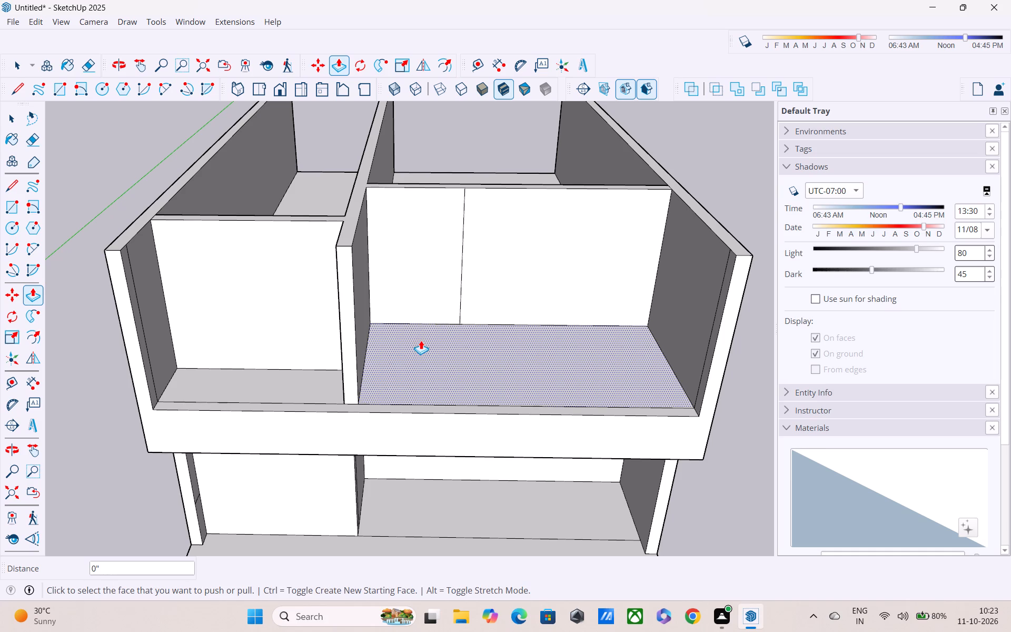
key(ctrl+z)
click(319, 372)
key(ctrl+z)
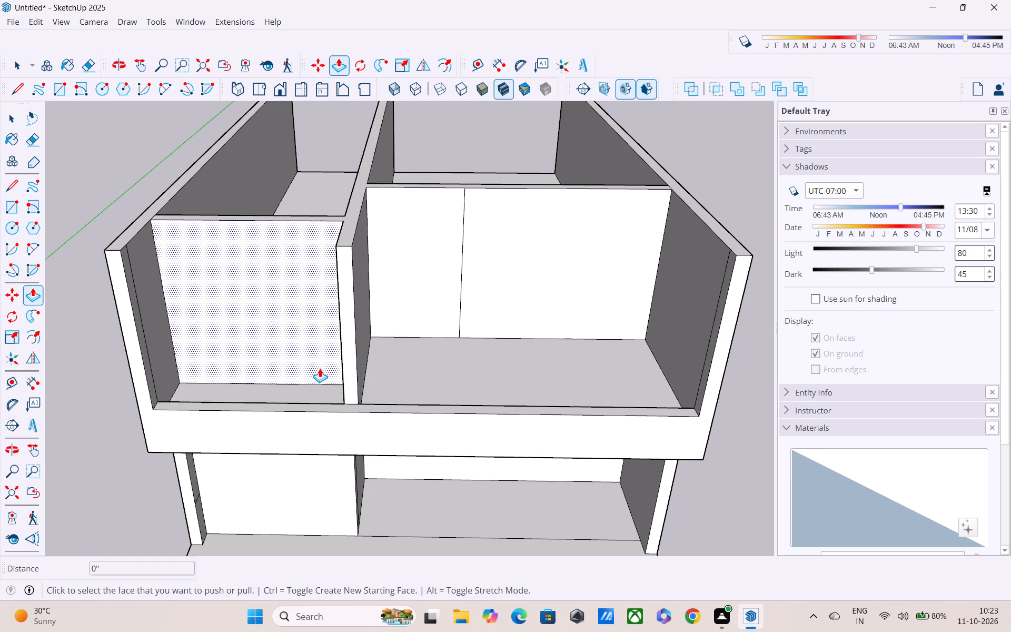
Examine the upper floor's front bays, cross walls and parapet from above and from the front.
scroll(320, 368, down, 3)
middle_drag(394, 353, 386, 321)
middle_drag(391, 335, 402, 414)
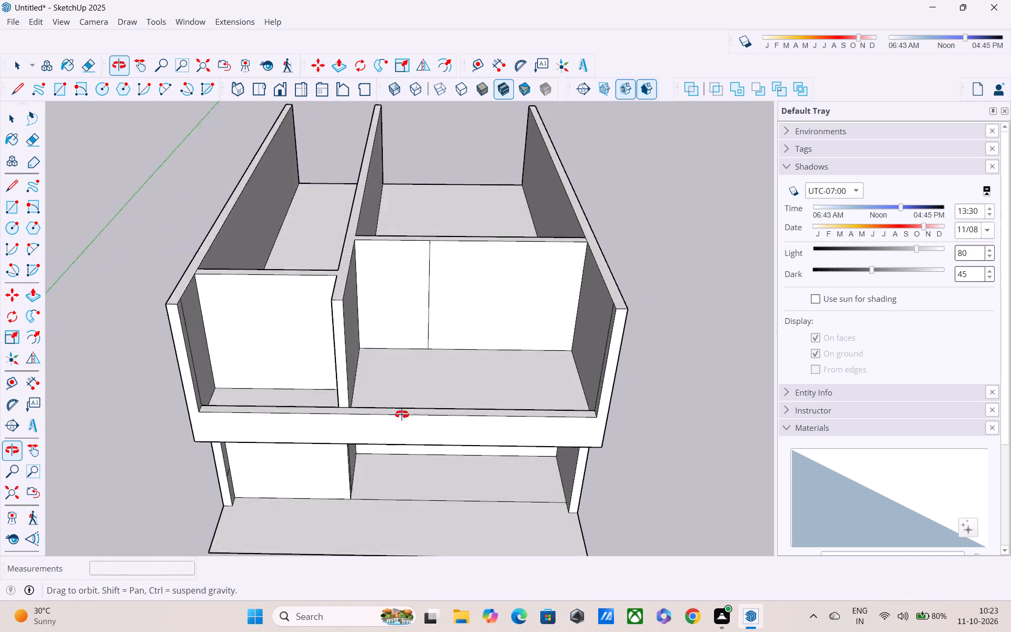
middle_drag(402, 414, 408, 453)
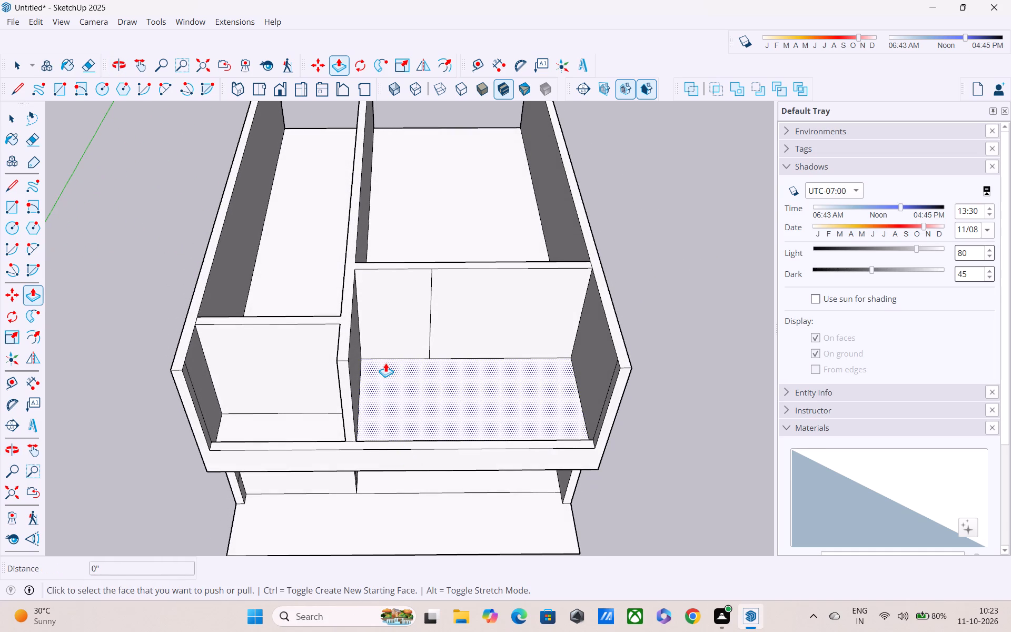
middle_drag(388, 365, 327, 485)
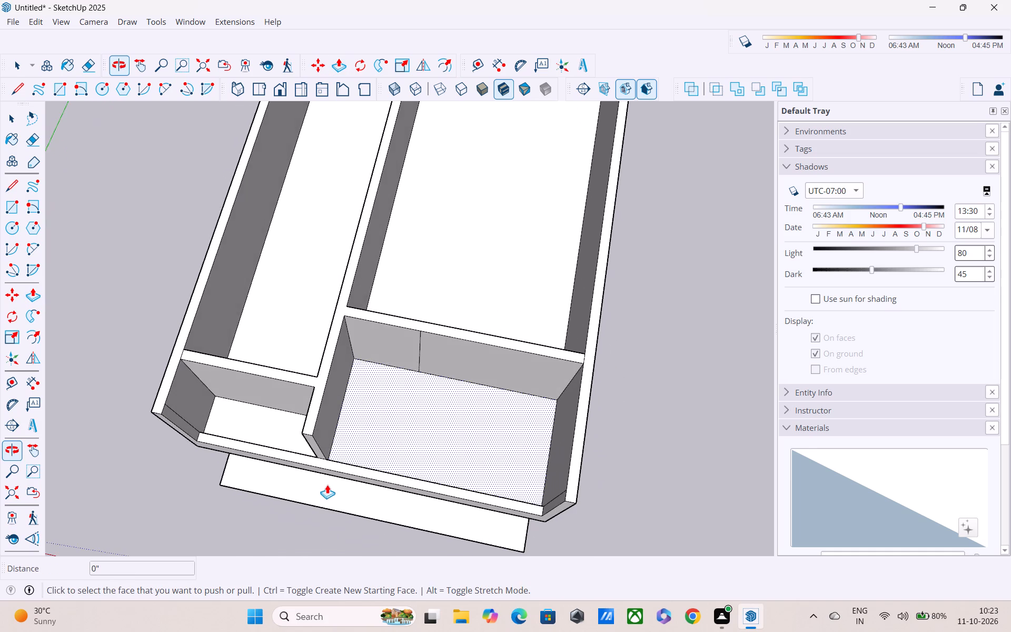
scroll(327, 480, up, 2)
middle_drag(333, 463, 345, 409)
scroll(348, 407, up, 1)
middle_drag(338, 426, 411, 357)
middle_drag(371, 401, 390, 328)
middle_drag(303, 402, 330, 352)
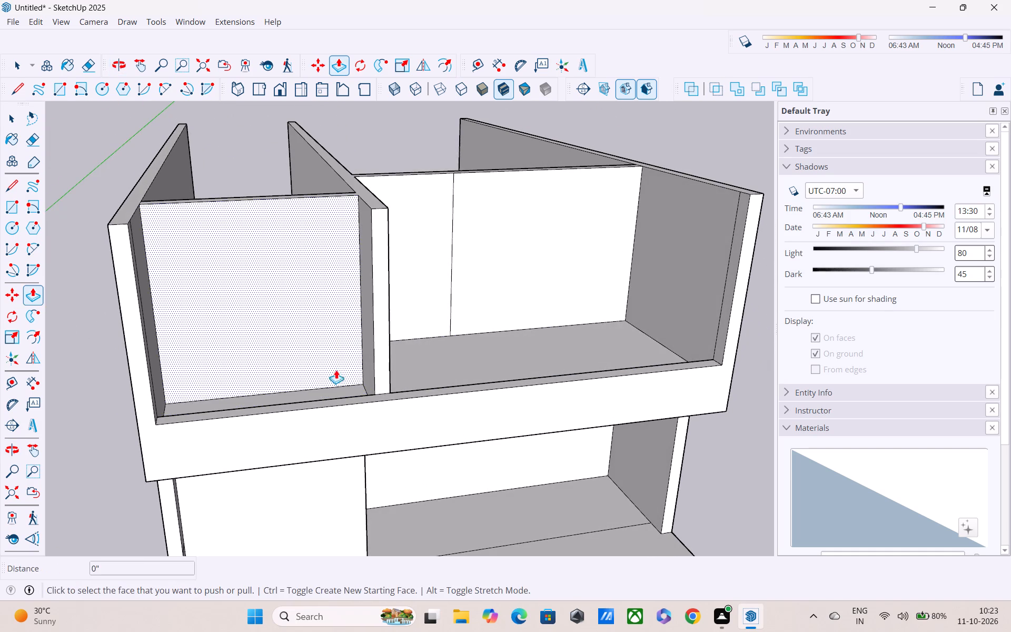
middle_drag(336, 371, 340, 318)
middle_drag(353, 338, 267, 372)
scroll(267, 372, down, 3)
middle_drag(294, 369, 323, 351)
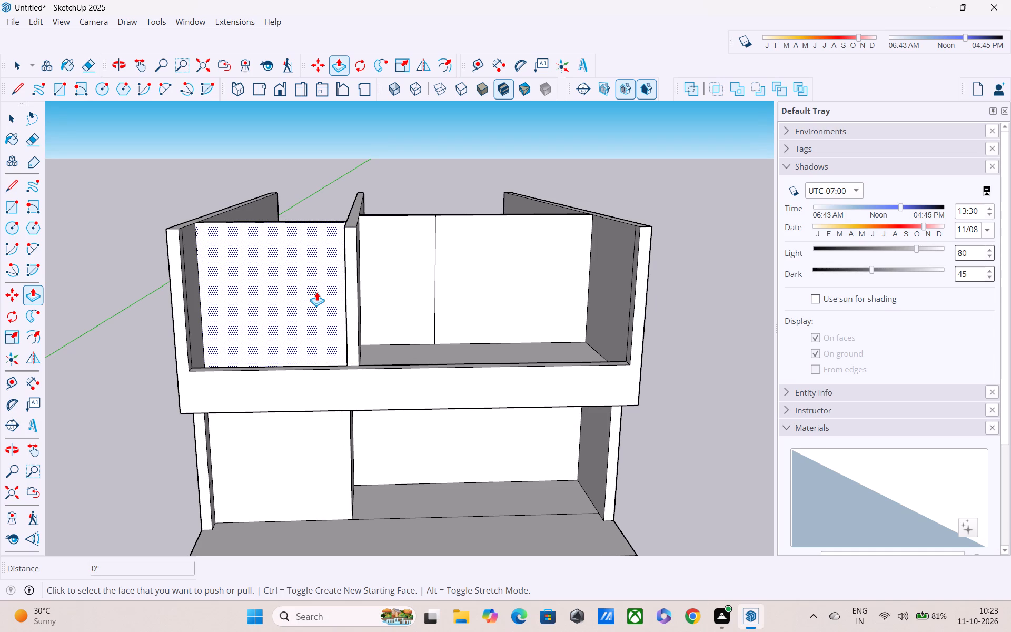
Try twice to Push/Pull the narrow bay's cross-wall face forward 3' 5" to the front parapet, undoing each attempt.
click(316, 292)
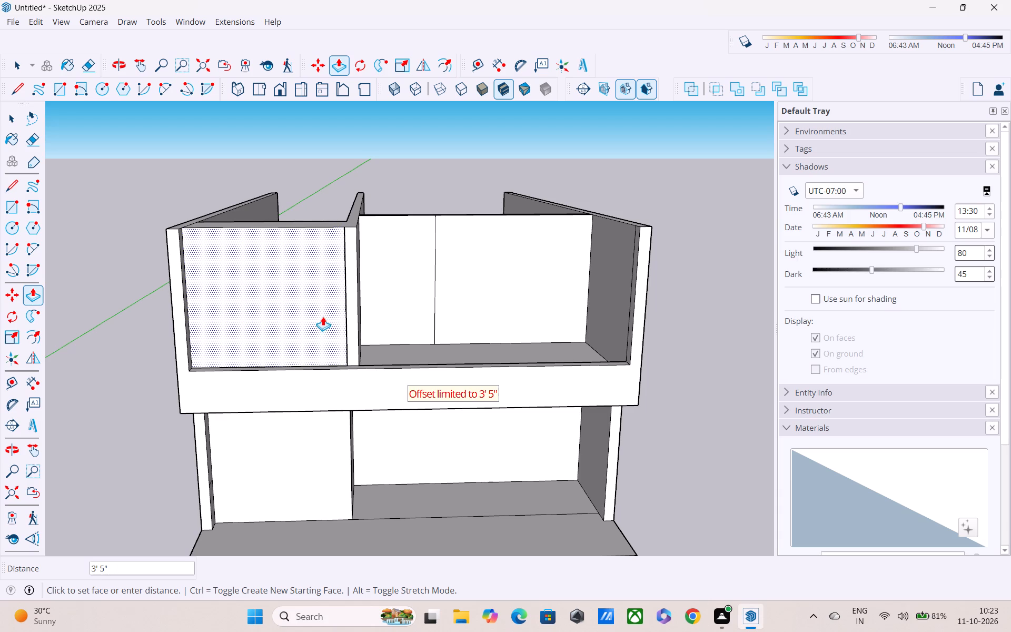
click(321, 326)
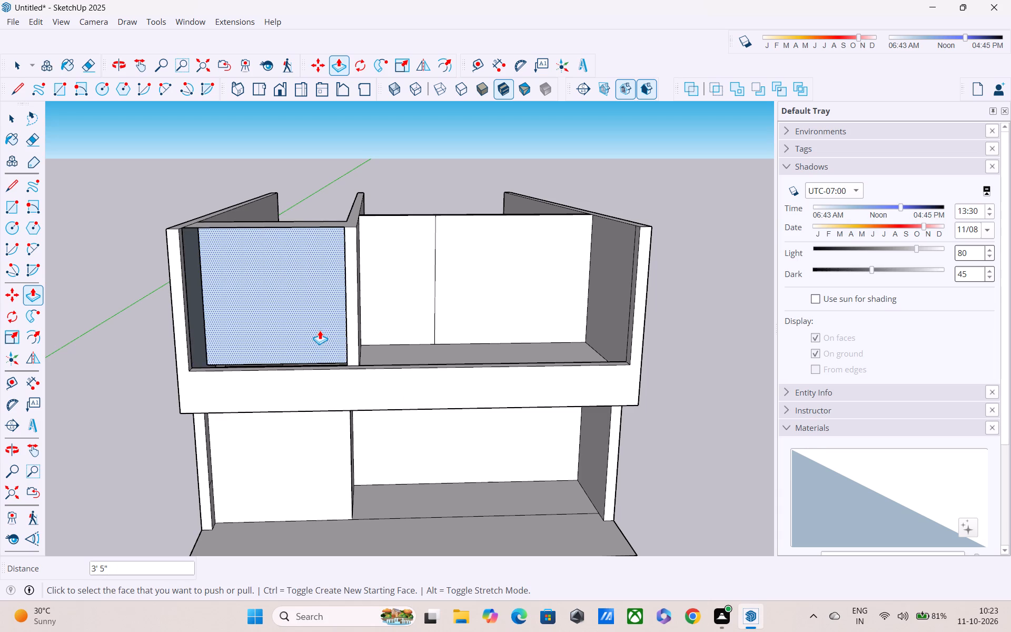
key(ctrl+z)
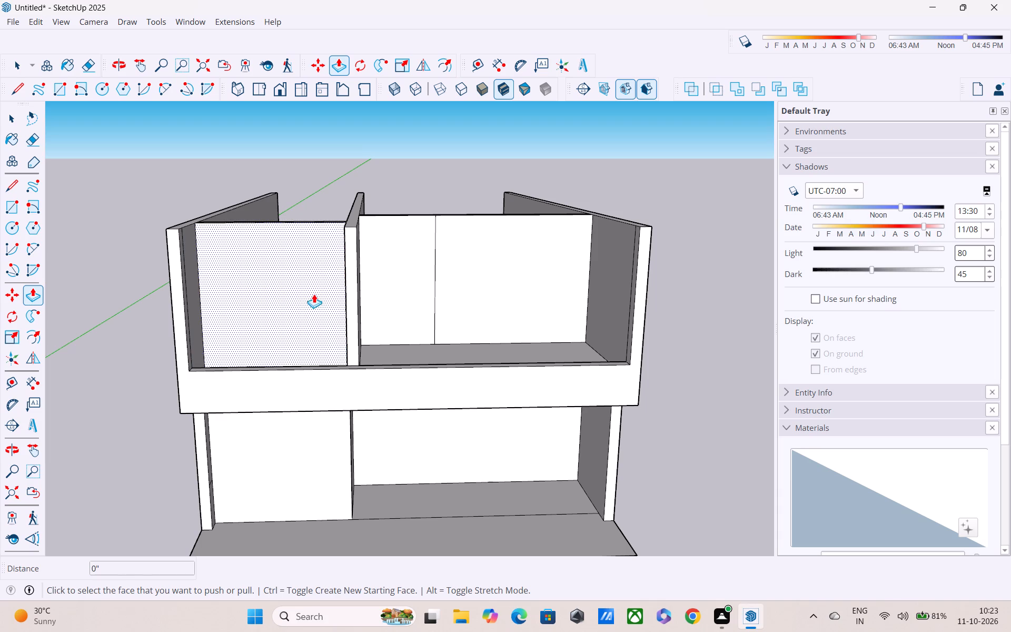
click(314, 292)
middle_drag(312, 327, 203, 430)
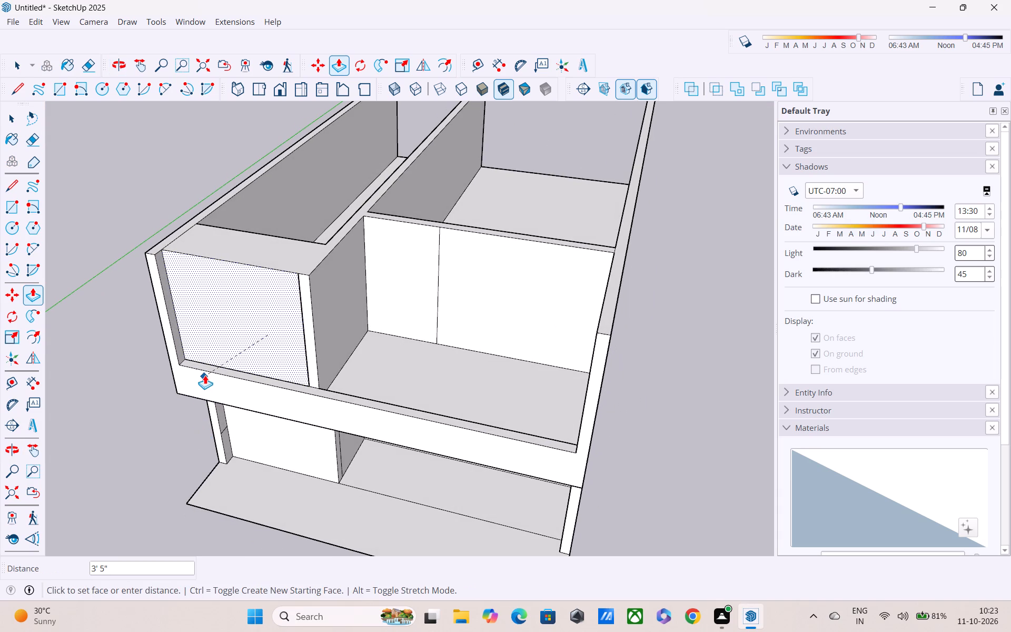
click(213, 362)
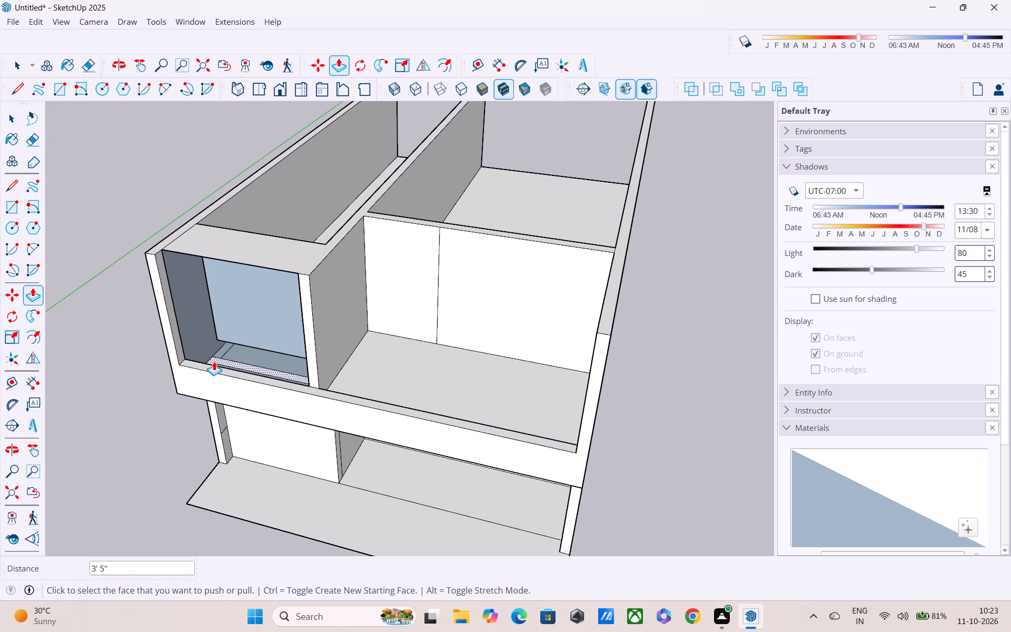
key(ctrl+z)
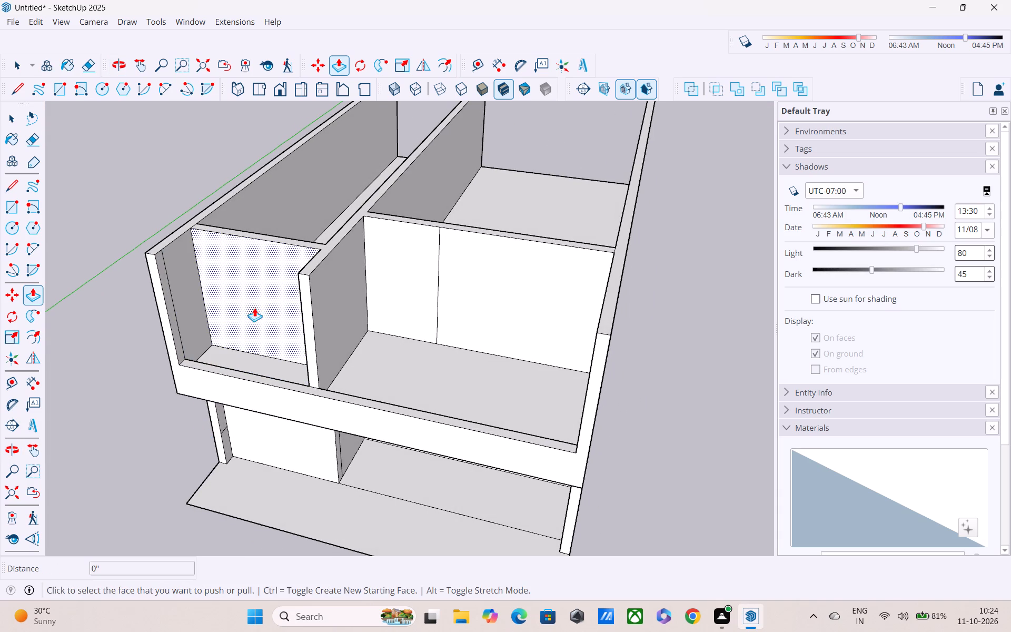
Push/Pull the narrow bay's cross-wall face forward 3' 5" to the front parapet.
click(260, 293)
click(247, 337)
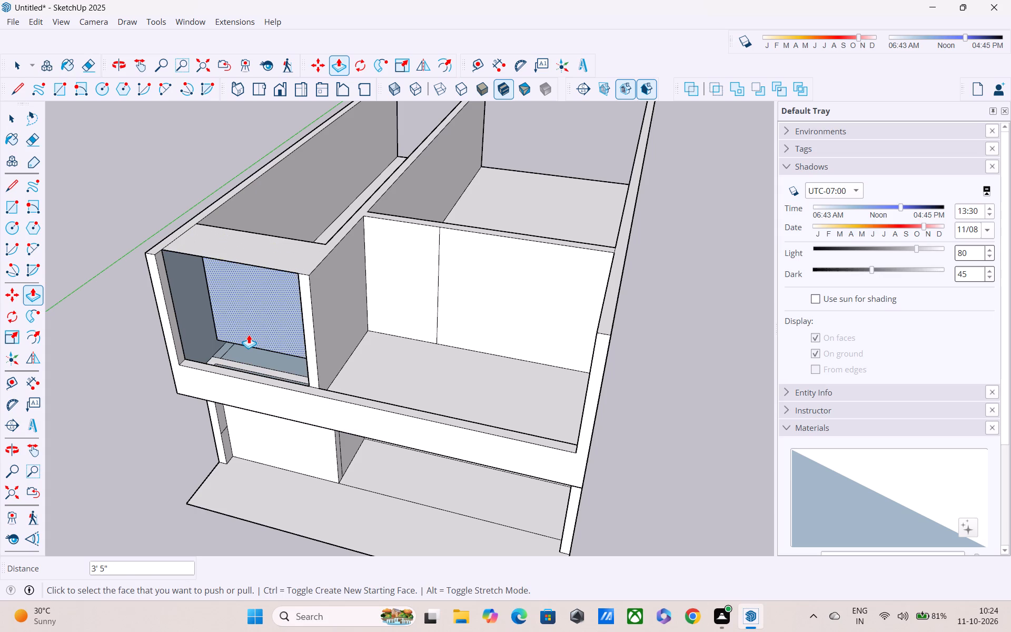
Undo the last pull and Push/Pull the upper floor's narrow-bay cross-wall face forward about 2' 6" toward the parapet.
key(ctrl+z)
click(259, 305)
drag(258, 300, 253, 330)
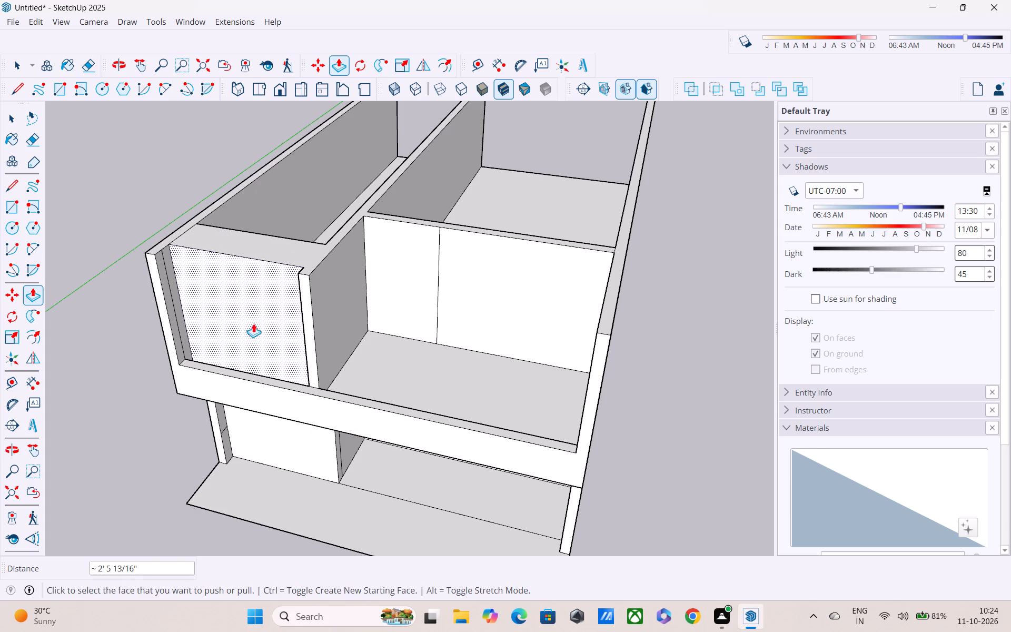
Push/Pull the narrow bay's front wall face forward about 7 3/4" and bring the adjoining dividing-wall end flush with it.
middle_drag(220, 349, 294, 290)
middle_drag(315, 295, 393, 262)
scroll(393, 278, up, 2)
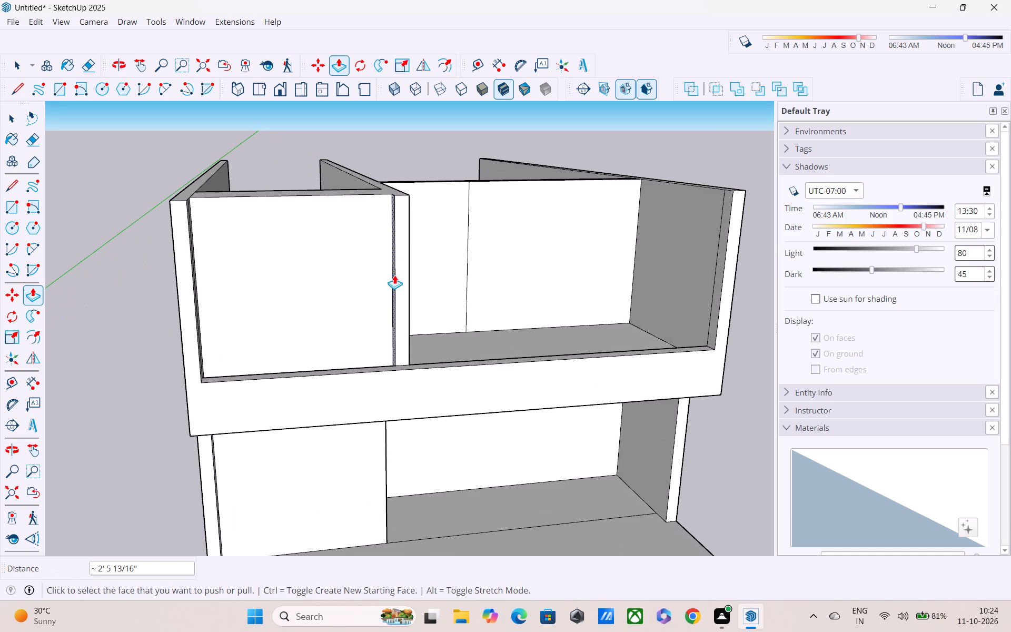
middle_drag(413, 276, 379, 310)
scroll(379, 310, up, 1)
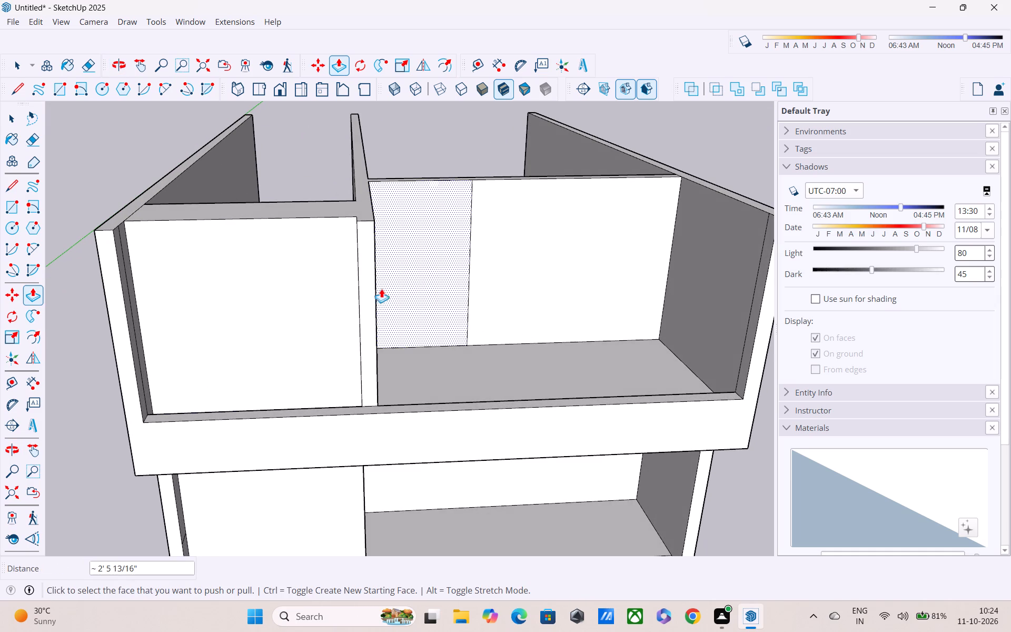
drag(366, 299, 366, 280)
click(354, 294)
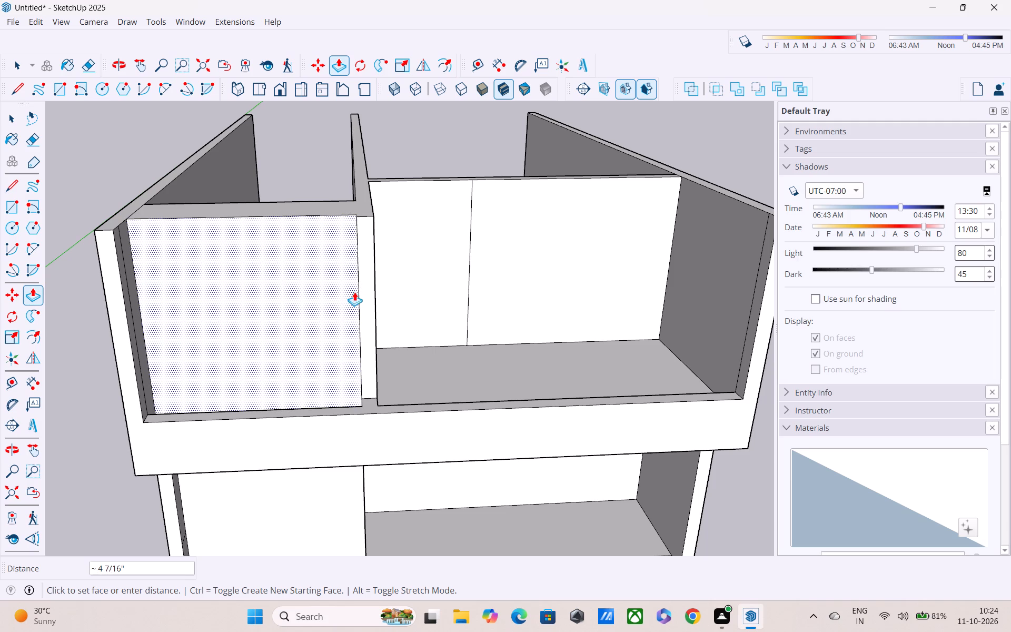
click(353, 299)
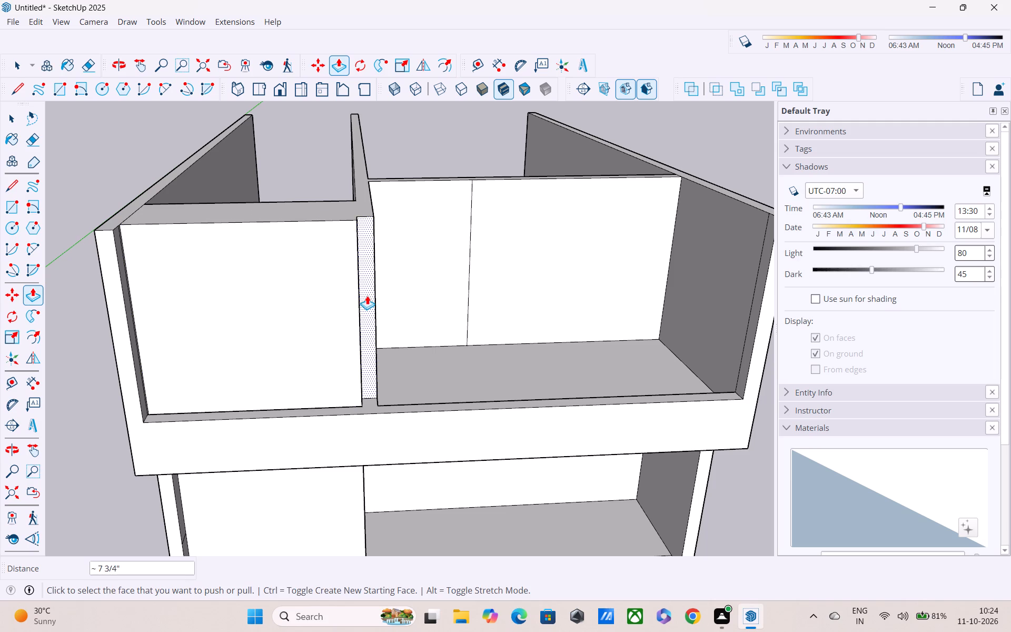
click(365, 303)
click(352, 316)
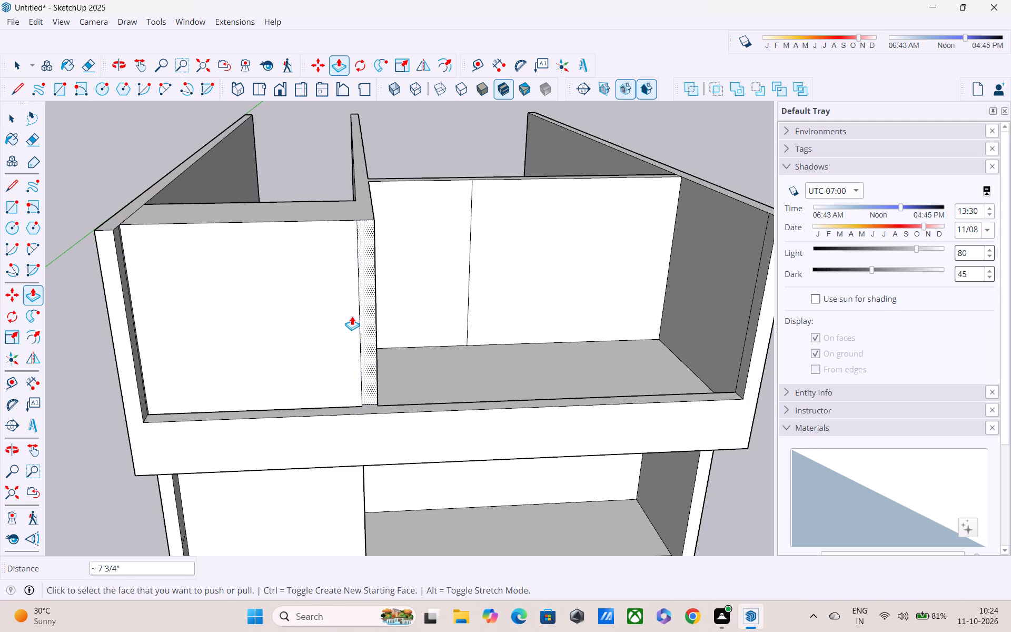
Examine the upper-floor front walls, the overhang and the ground-floor front walls from above, the sides and the front.
scroll(341, 328, down, 4)
middle_drag(375, 309, 265, 328)
scroll(296, 308, down, 2)
middle_drag(371, 298, 378, 289)
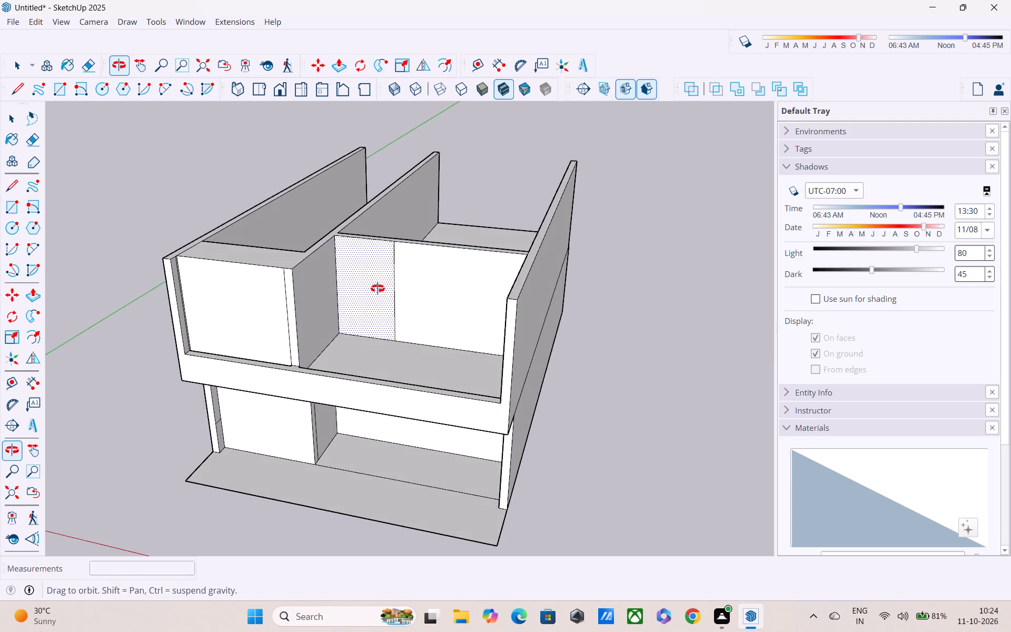
middle_drag(378, 289, 394, 241)
middle_drag(394, 269, 218, 380)
middle_drag(295, 324, 292, 357)
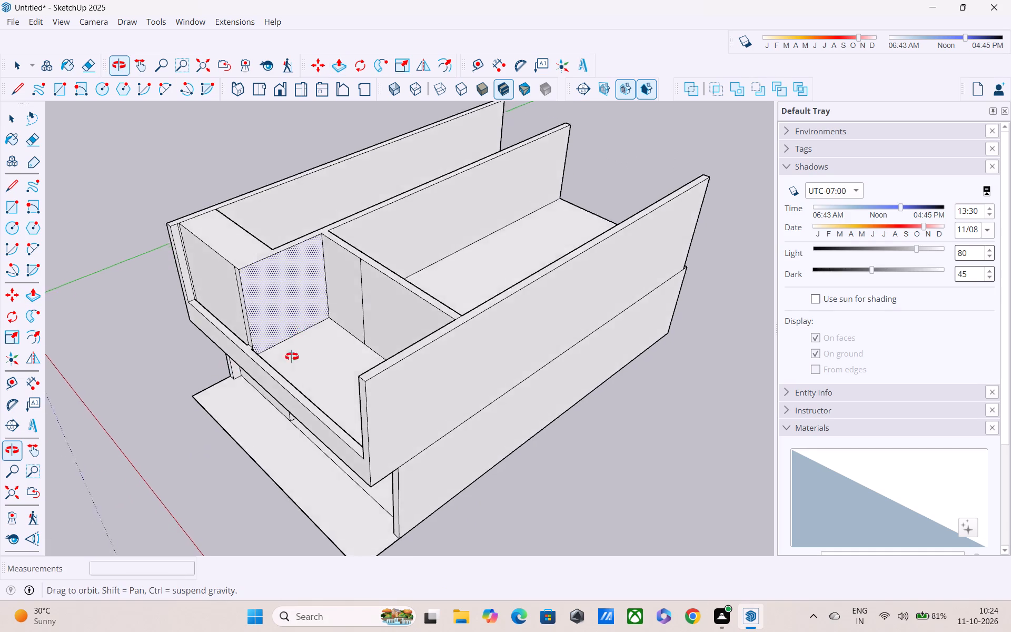
middle_drag(292, 357, 262, 388)
scroll(267, 354, down, 4)
middle_drag(270, 368, 419, 311)
middle_drag(402, 355, 438, 307)
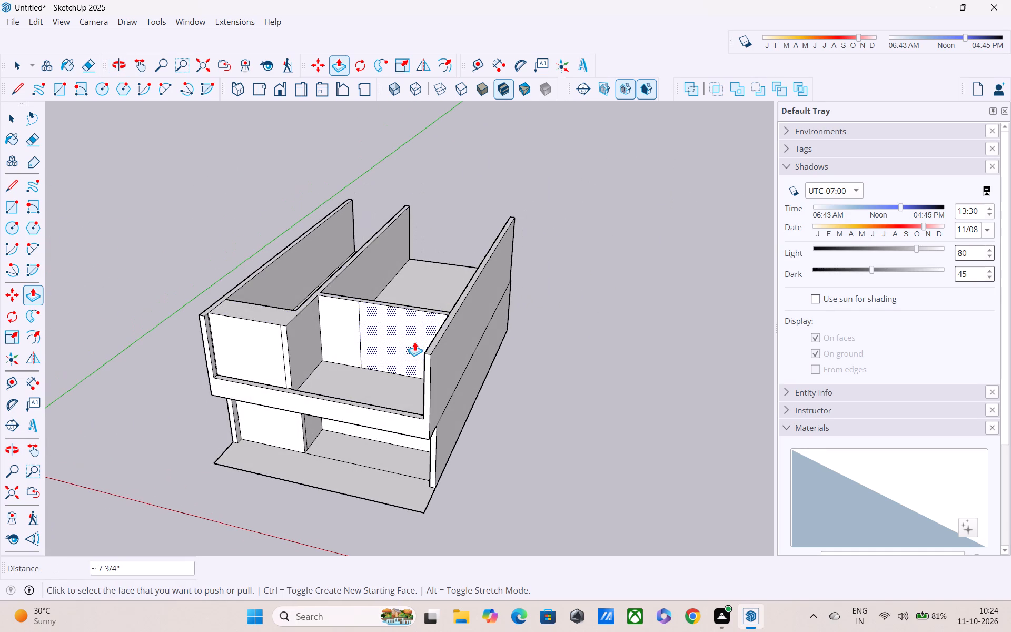
middle_drag(408, 350, 464, 332)
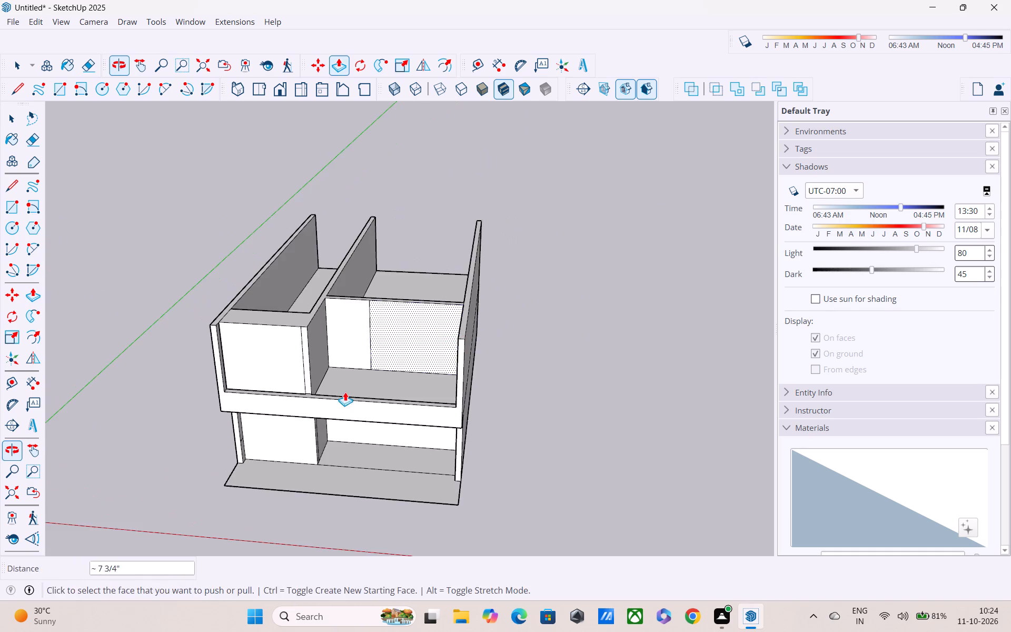
middle_drag(345, 392, 450, 343)
scroll(425, 347, up, 3)
middle_drag(422, 345, 409, 278)
middle_drag(395, 345, 397, 324)
scroll(229, 426, up, 2)
middle_drag(204, 412, 202, 332)
scroll(190, 355, up, 1)
middle_drag(190, 355, 190, 369)
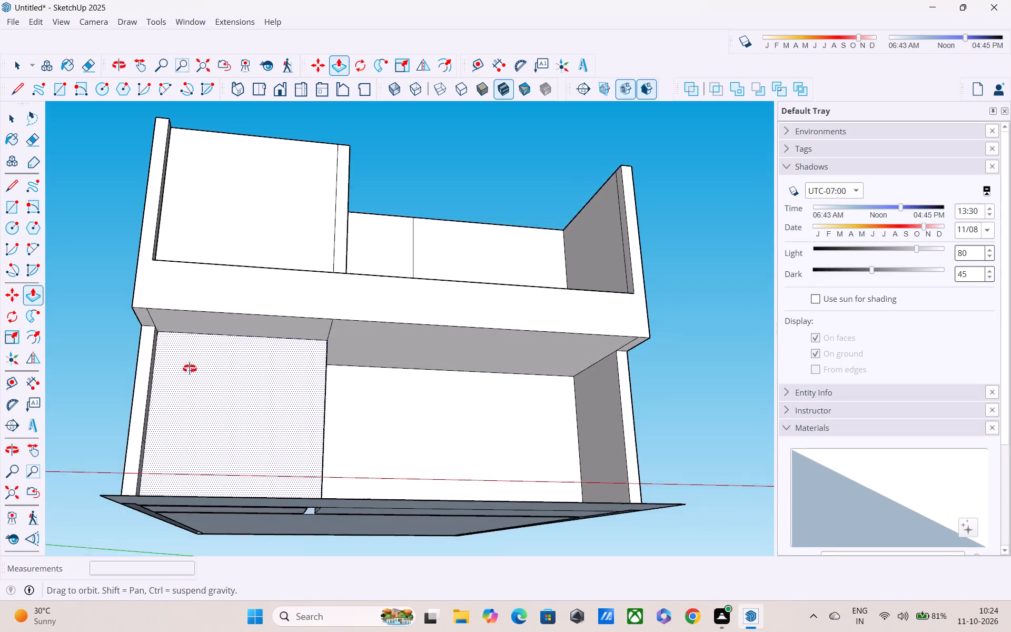
middle_drag(190, 369, 185, 404)
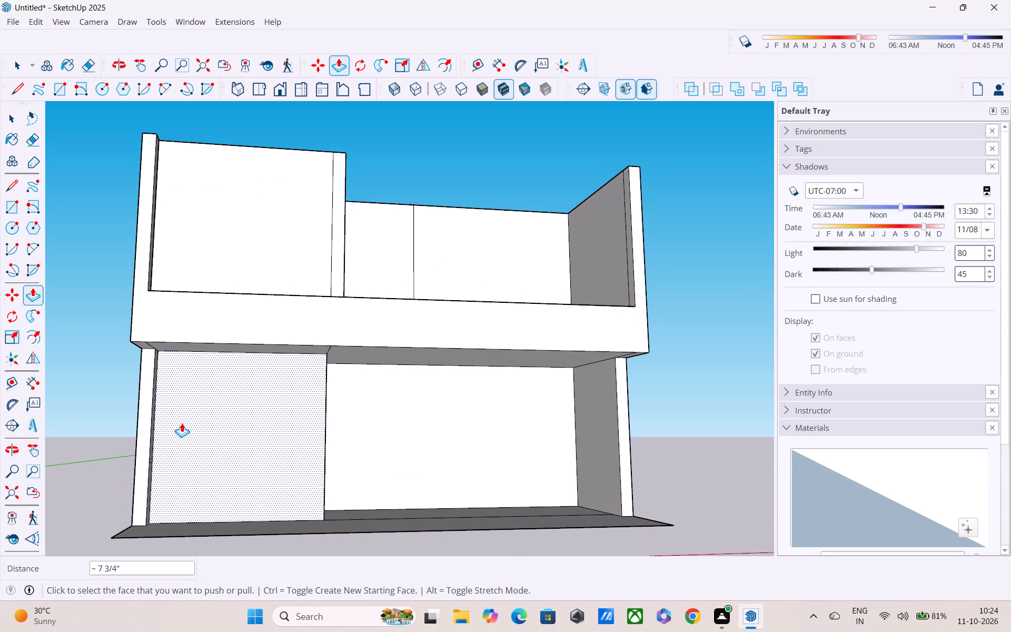
scroll(182, 423, down, 3)
middle_drag(183, 421, 205, 354)
middle_drag(201, 367, 305, 452)
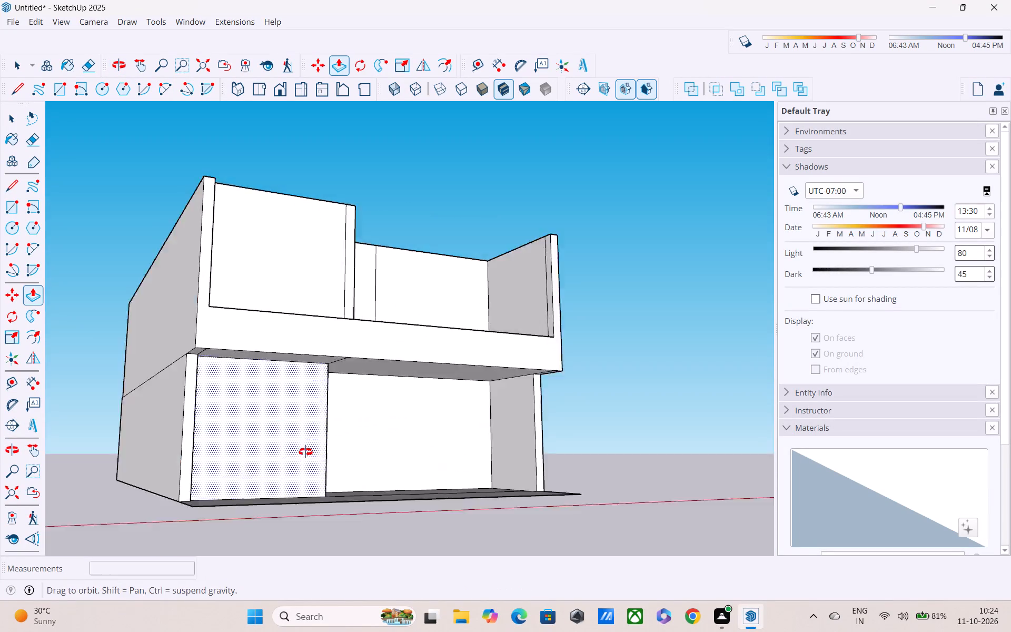
middle_drag(305, 452, 307, 452)
Push/Pull one ground-floor side wall's front end forward about 1', then extend the opposite side wall's front end about 10 1/4" to match.
middle_drag(271, 440, 345, 348)
click(283, 349)
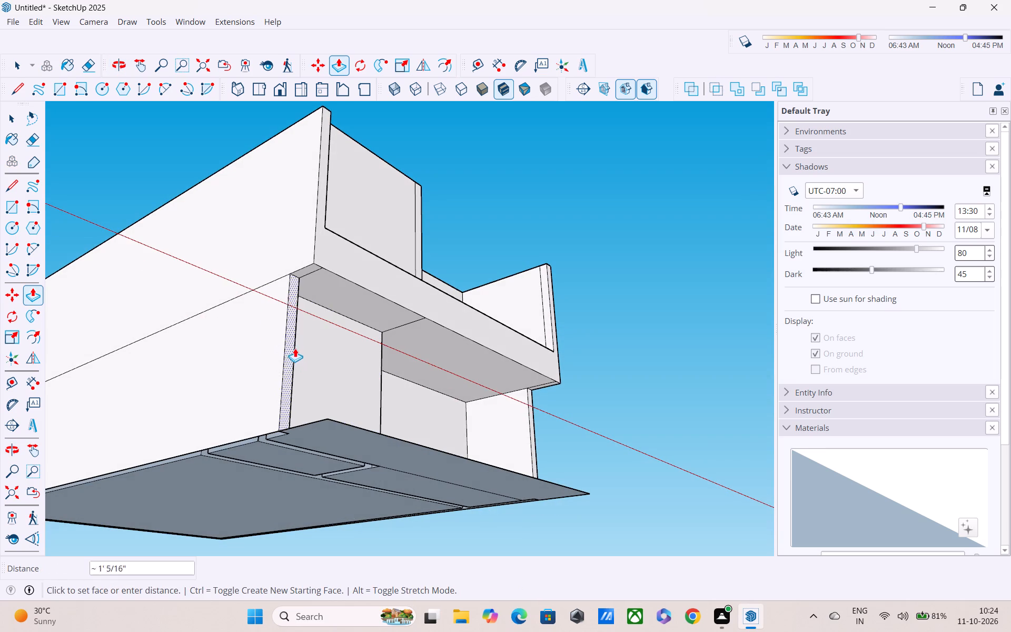
click(294, 345)
middle_drag(337, 347, 339, 351)
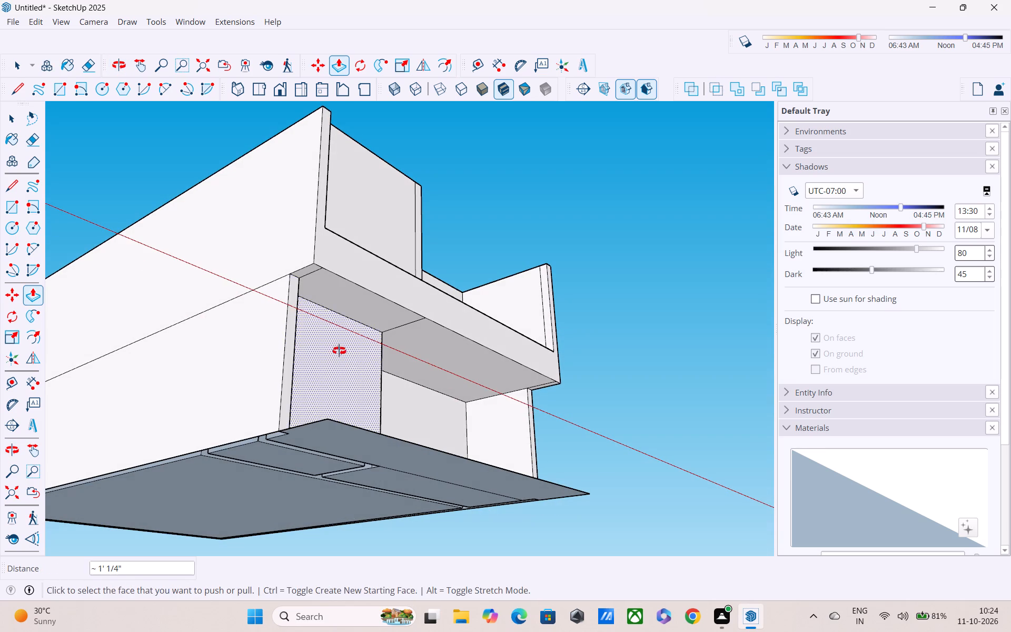
middle_drag(339, 351, 180, 438)
middle_drag(429, 389, 133, 454)
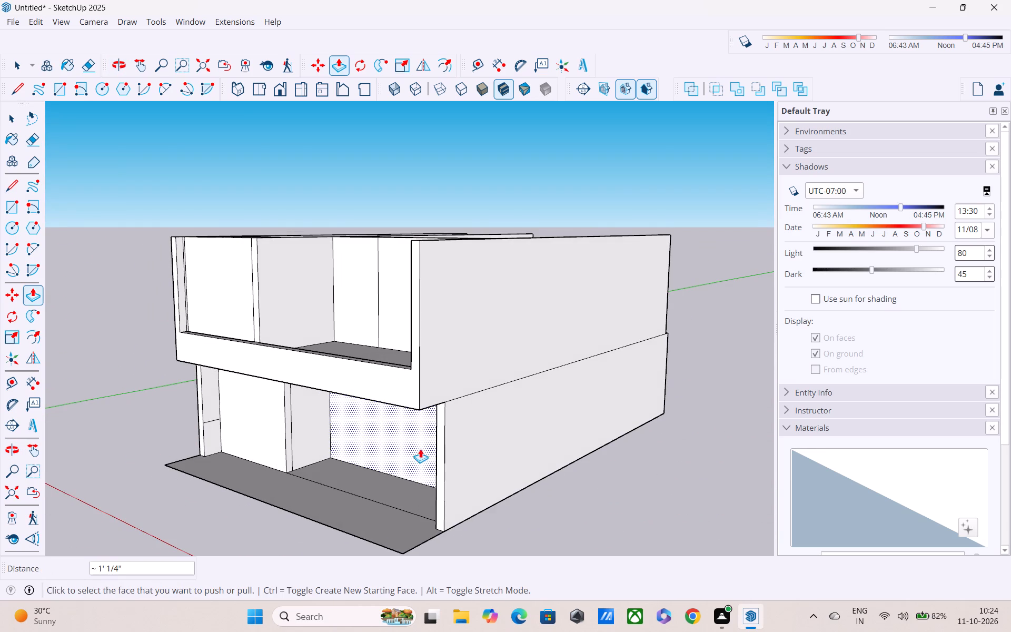
click(438, 429)
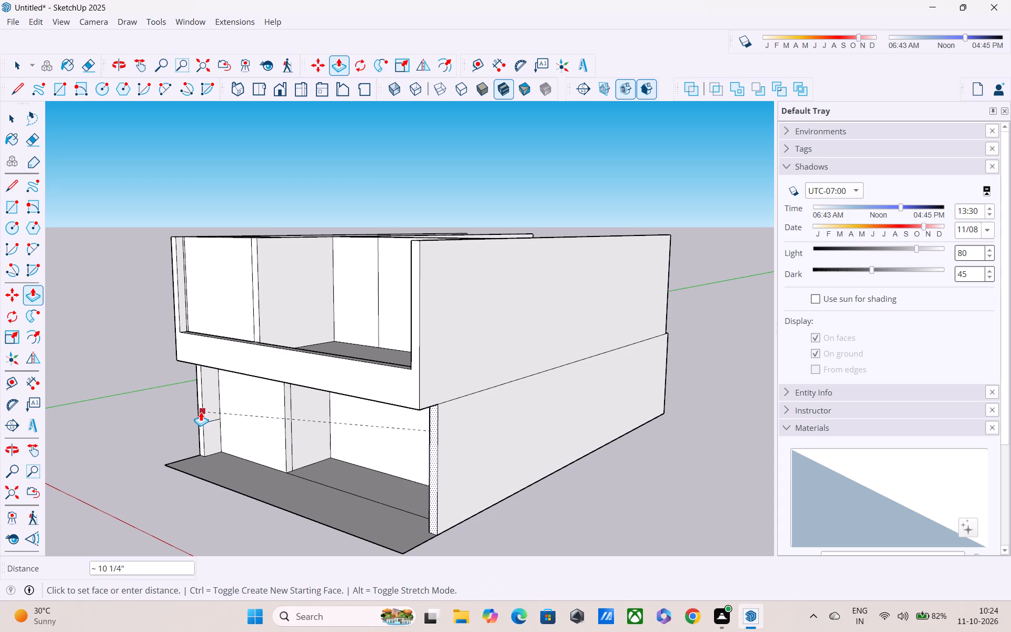
click(201, 412)
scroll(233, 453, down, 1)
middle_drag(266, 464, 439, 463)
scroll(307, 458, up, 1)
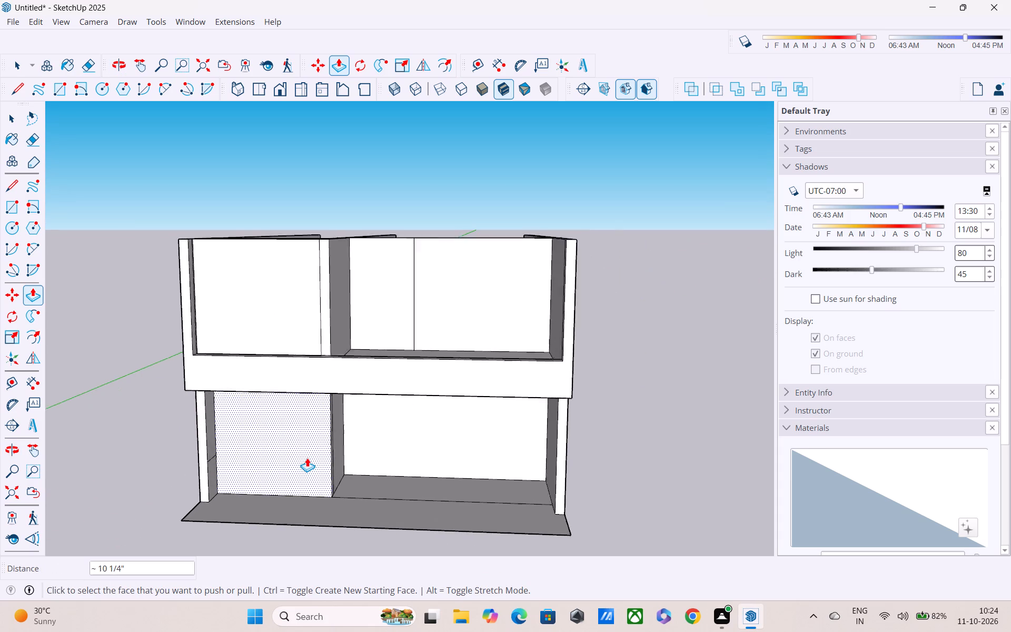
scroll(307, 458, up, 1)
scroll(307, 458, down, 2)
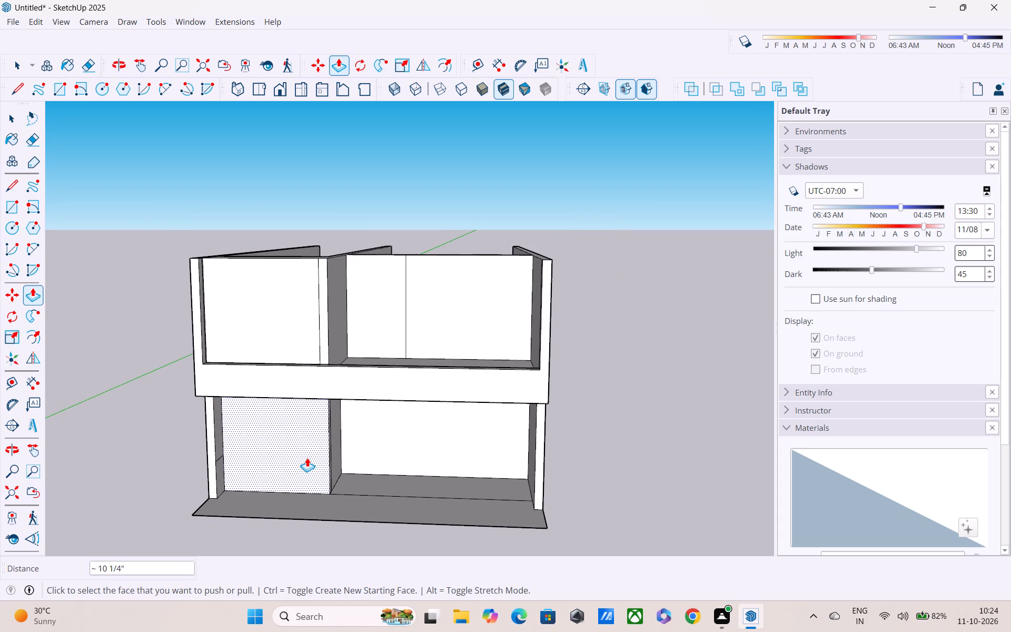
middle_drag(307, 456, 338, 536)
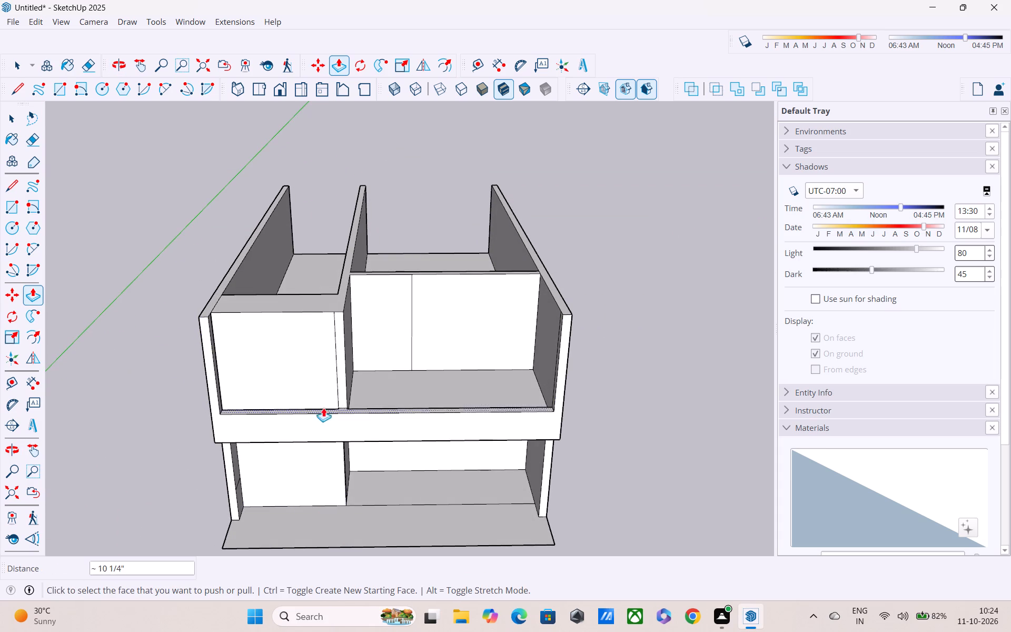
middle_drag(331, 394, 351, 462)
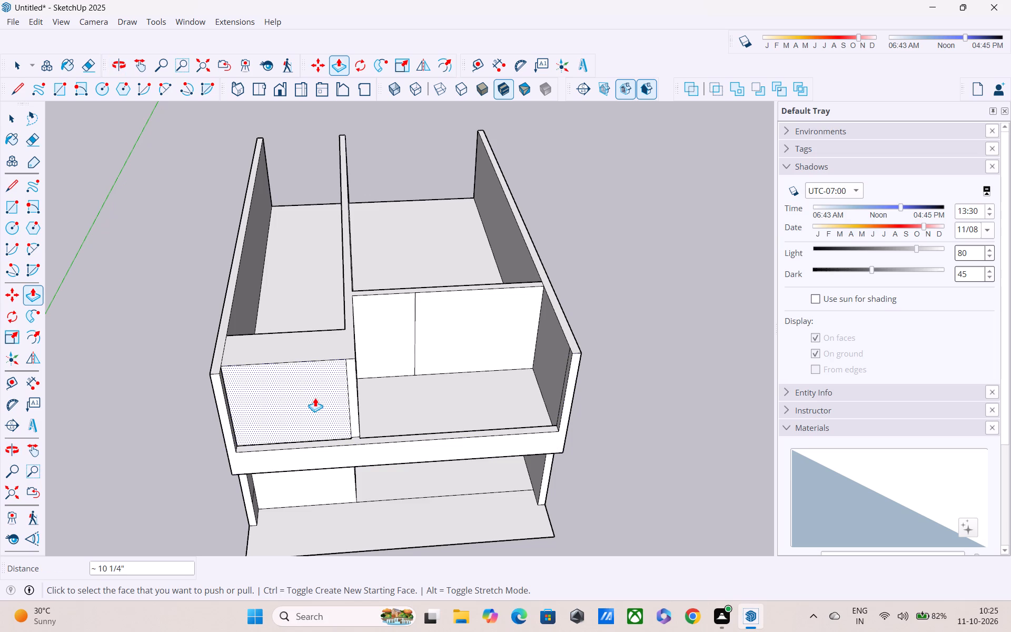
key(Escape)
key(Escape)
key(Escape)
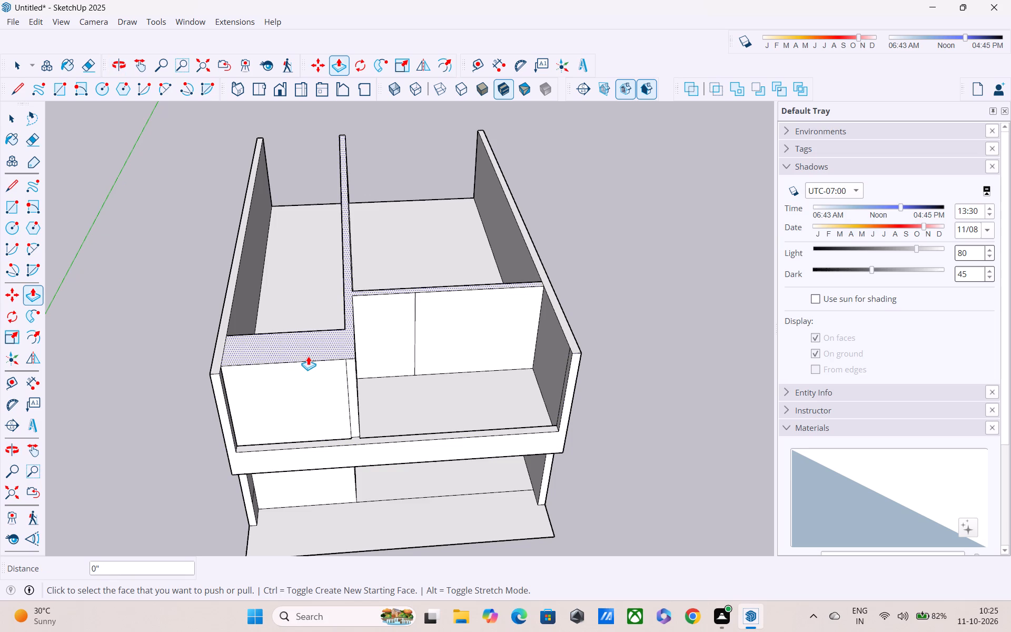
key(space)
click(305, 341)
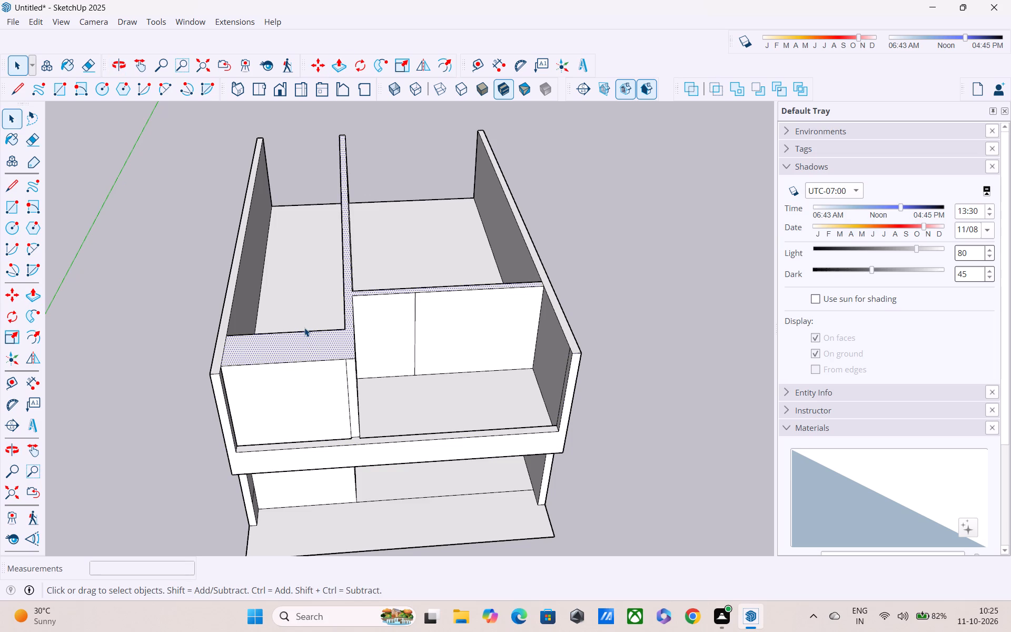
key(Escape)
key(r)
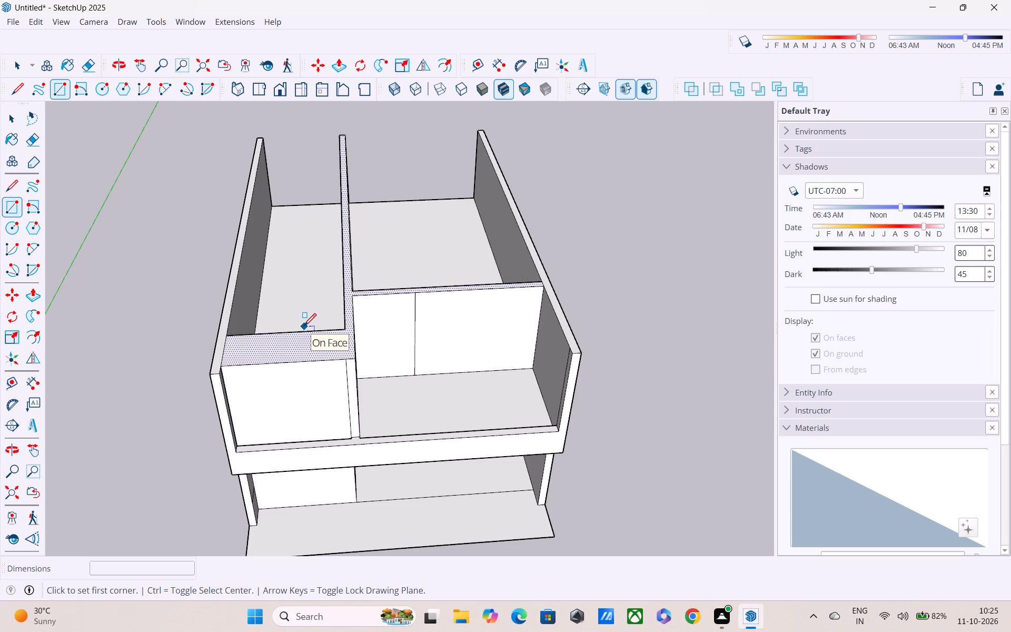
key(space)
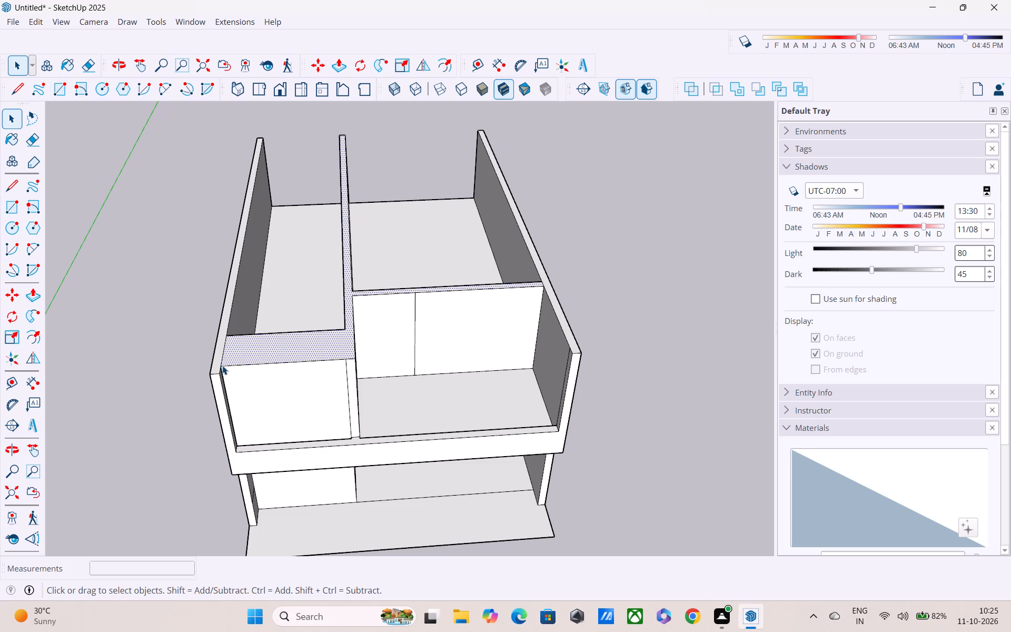
Draw a 47' 5" by 30' rectangle across the upper floor's wall tops, from an outer front corner to the diagonally opposite rear corner.
middle_drag(229, 373, 261, 482)
scroll(253, 453, down, 1)
key(r)
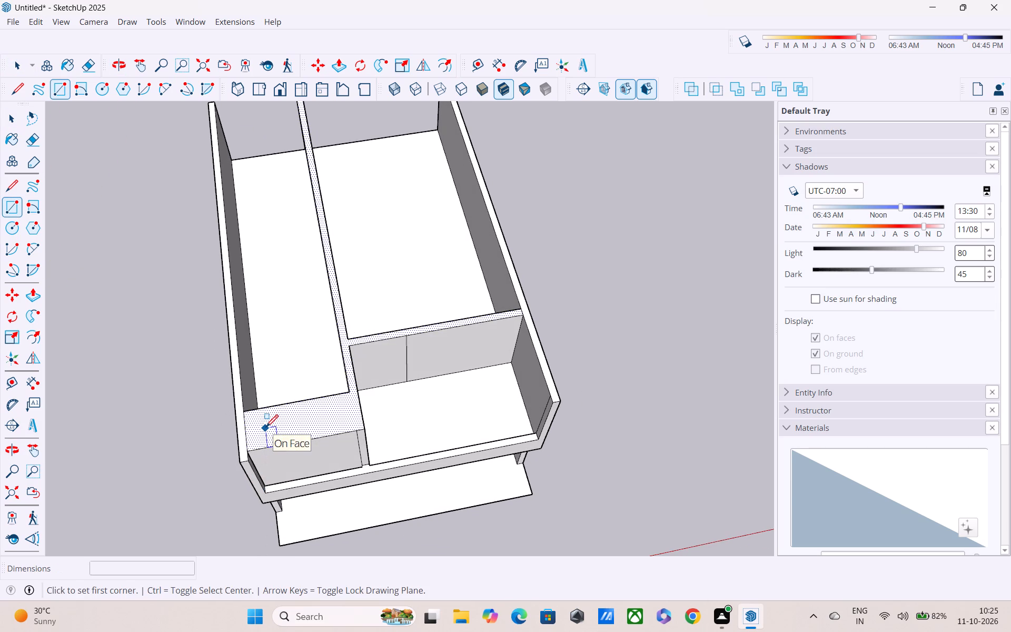
click(240, 469)
middle_drag(455, 302, 530, 410)
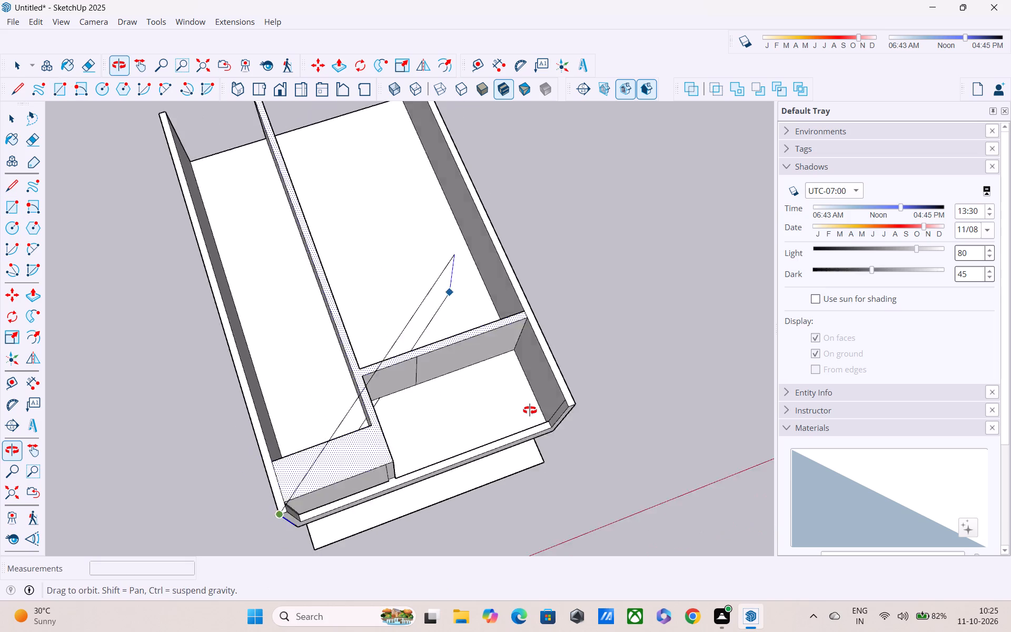
middle_drag(530, 410, 531, 414)
scroll(508, 331, down, 3)
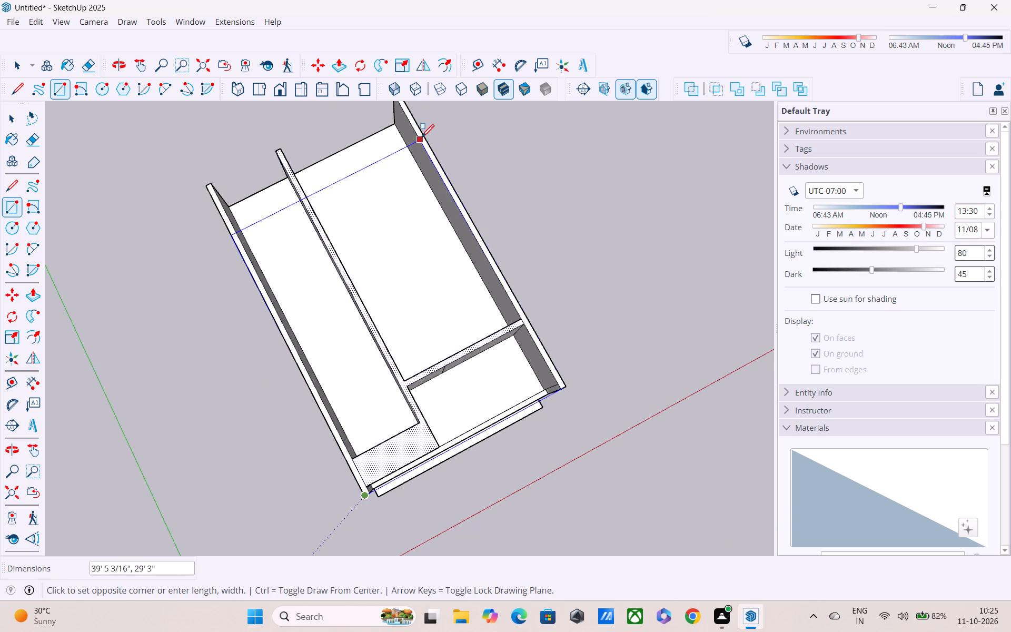
middle_drag(419, 133, 420, 140)
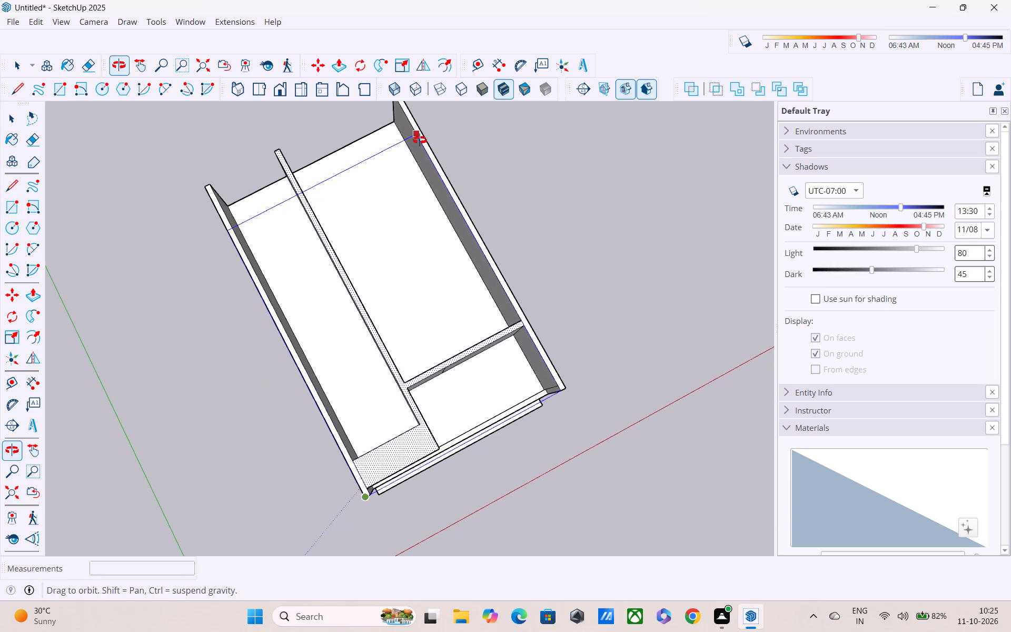
middle_drag(420, 140, 420, 140)
middle_drag(413, 115, 356, 106)
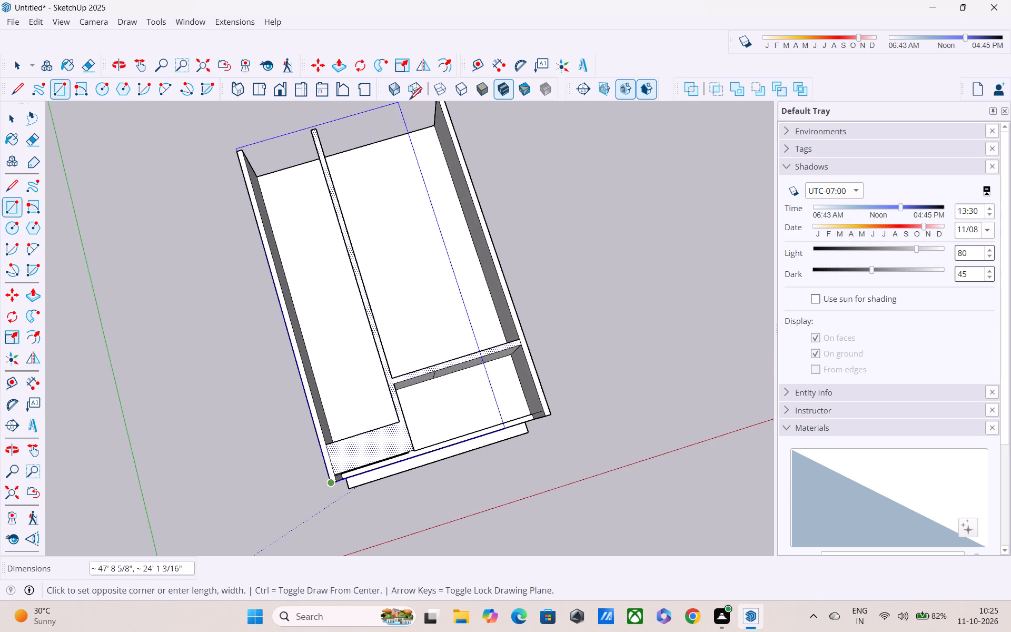
scroll(437, 125, down, 2)
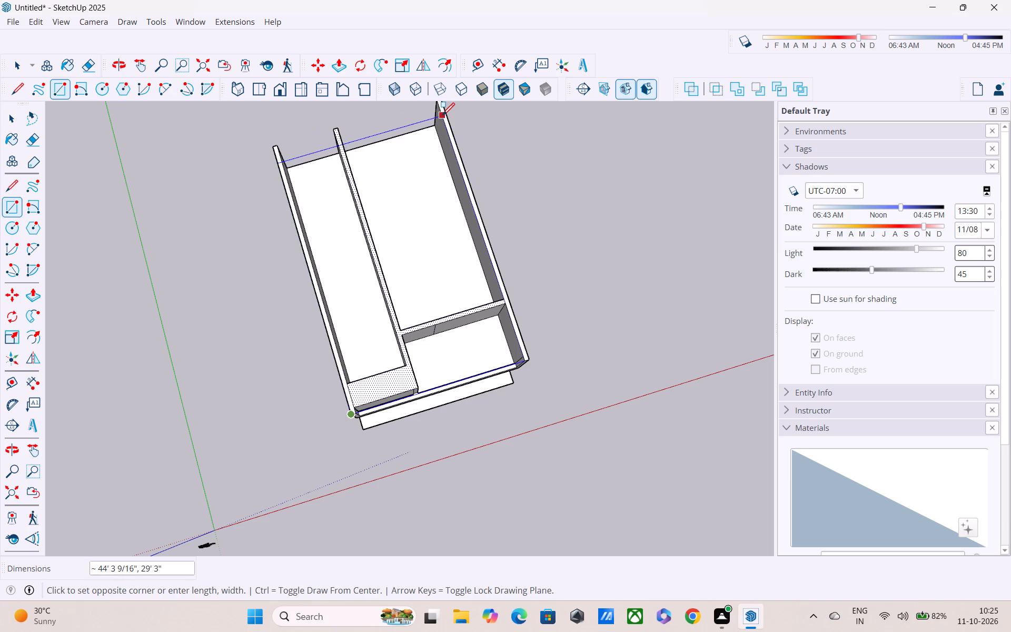
shift+middle_drag(442, 118, 442, 207)
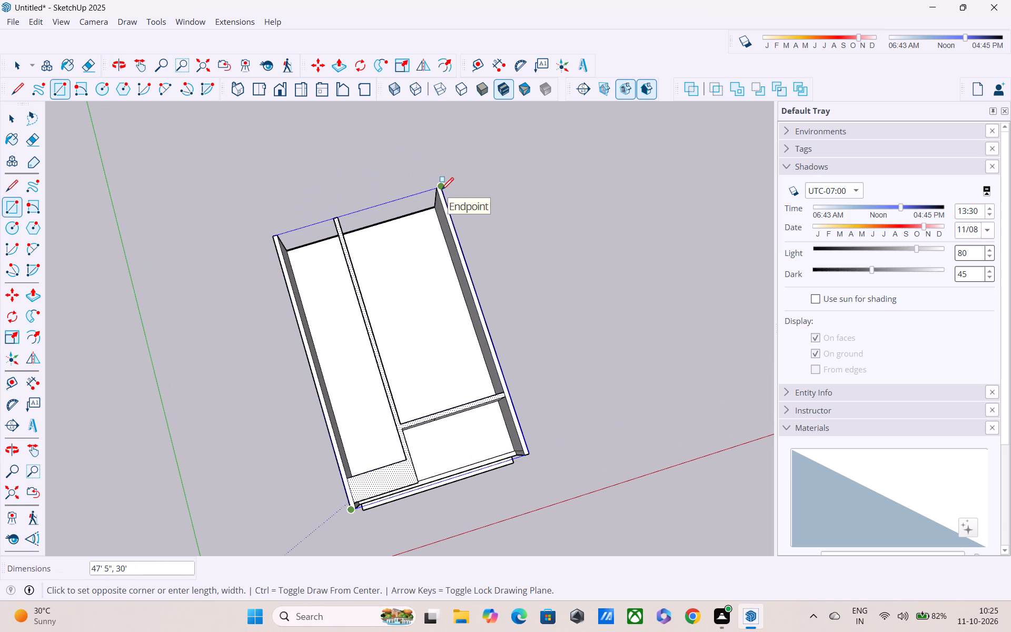
click(441, 191)
middle_drag(433, 254, 394, 70)
middle_drag(400, 363, 398, 219)
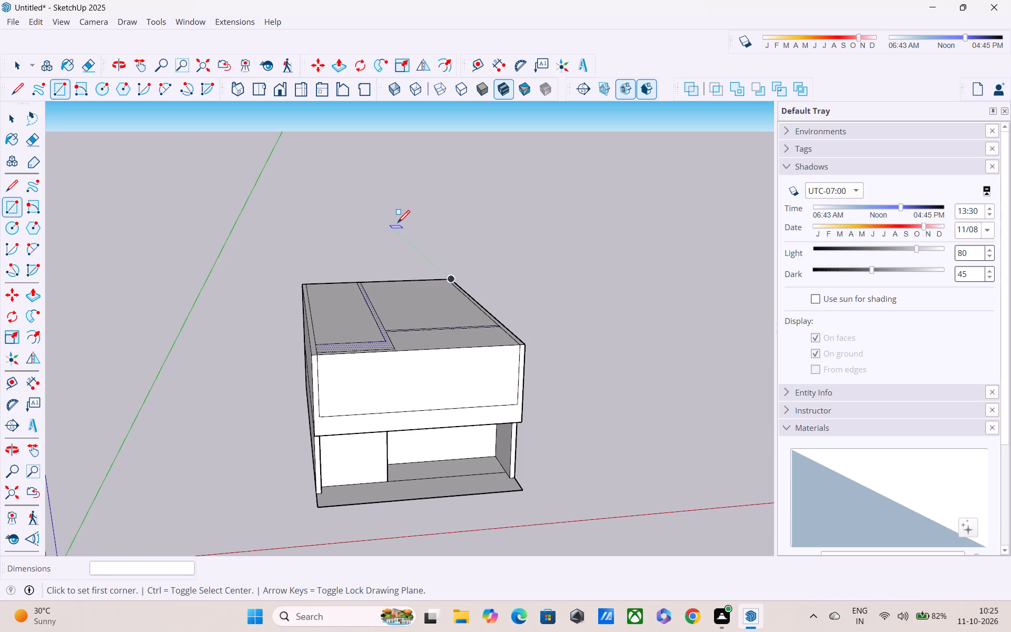
key(Escape)
key(Escape)
Delete the roof face covering the open recess of the upper floor's wide front bay.
scroll(402, 349, up, 2)
key(Escape)
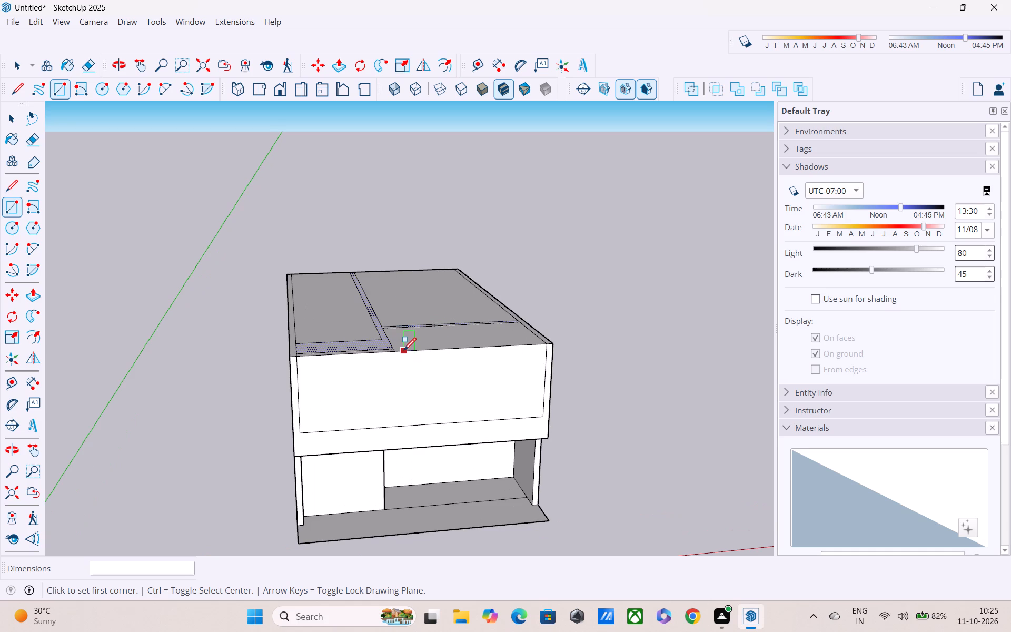
key(Escape)
key(space)
click(417, 346)
middle_drag(429, 346, 433, 405)
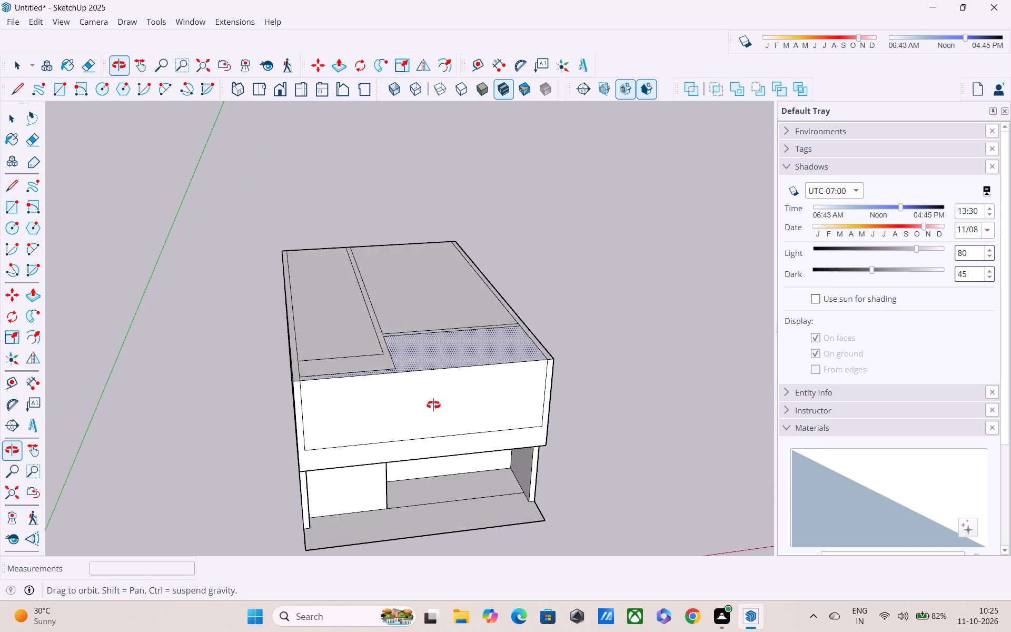
middle_drag(433, 405, 431, 417)
key(Delete)
Draw a 9' vertical line down the upper-floor front face from the dividing wall's top corner, separating the narrow and wide bays.
middle_drag(428, 396, 384, 350)
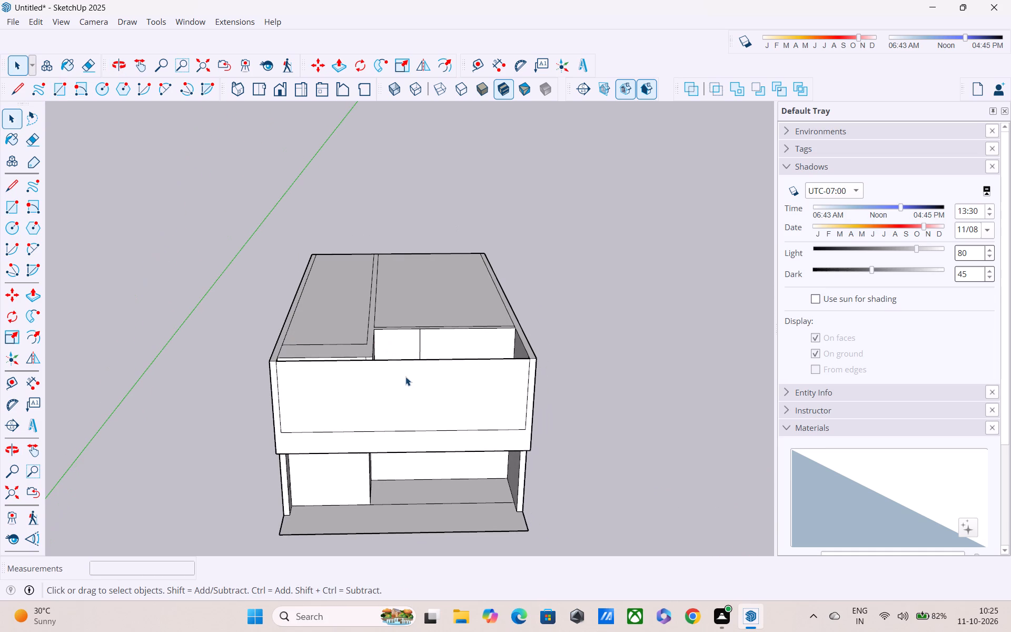
click(405, 377)
key(Escape)
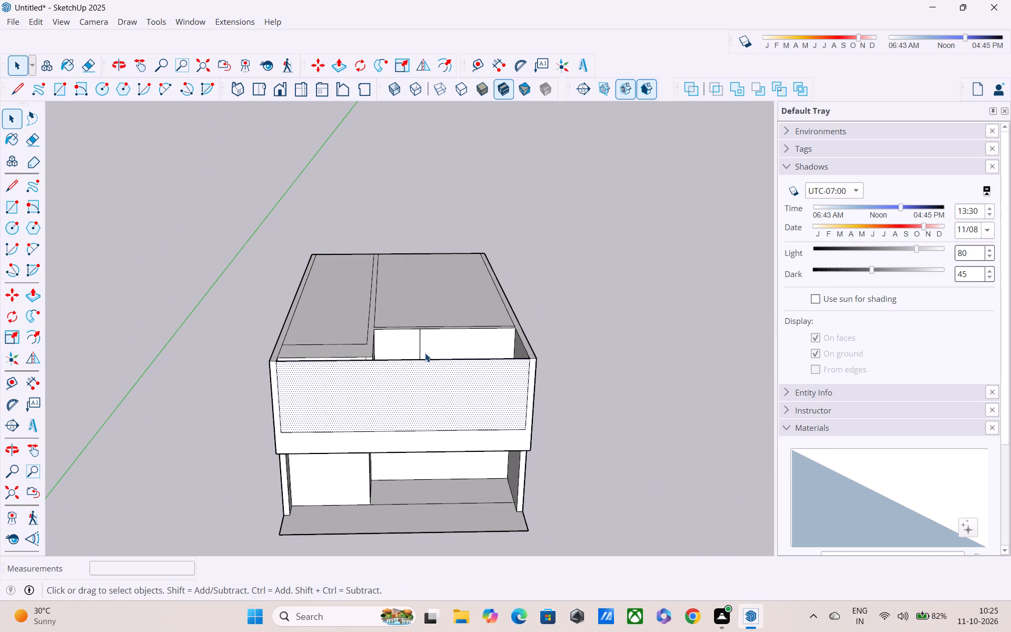
key(l)
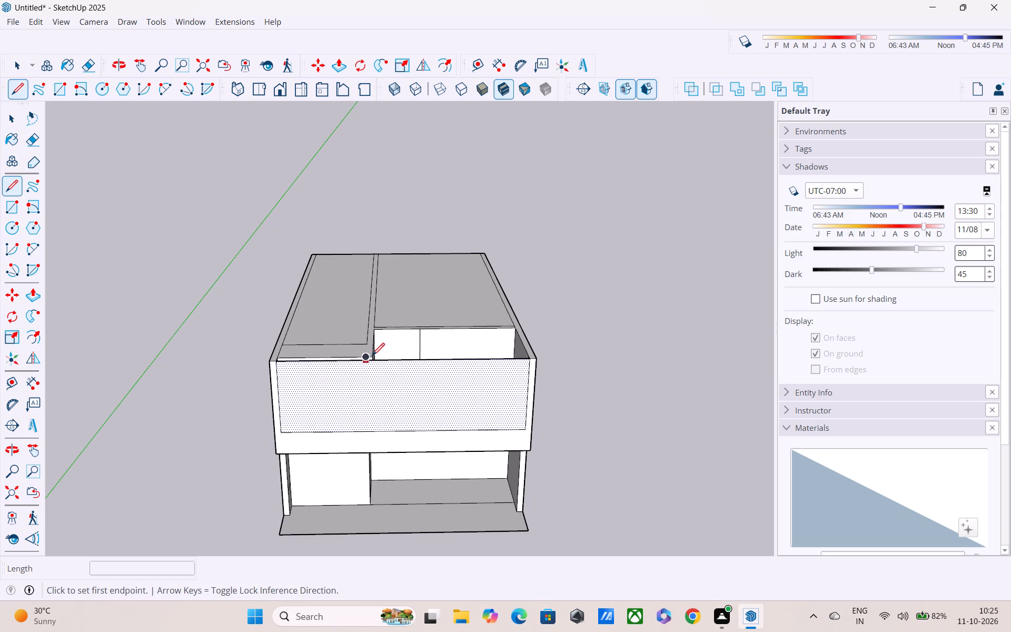
click(374, 358)
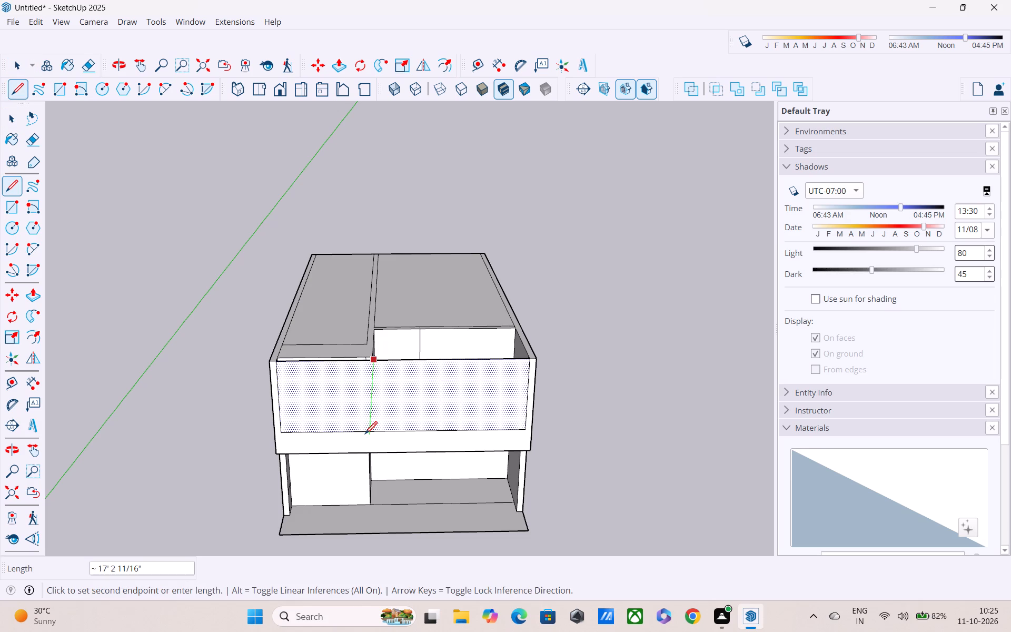
click(381, 429)
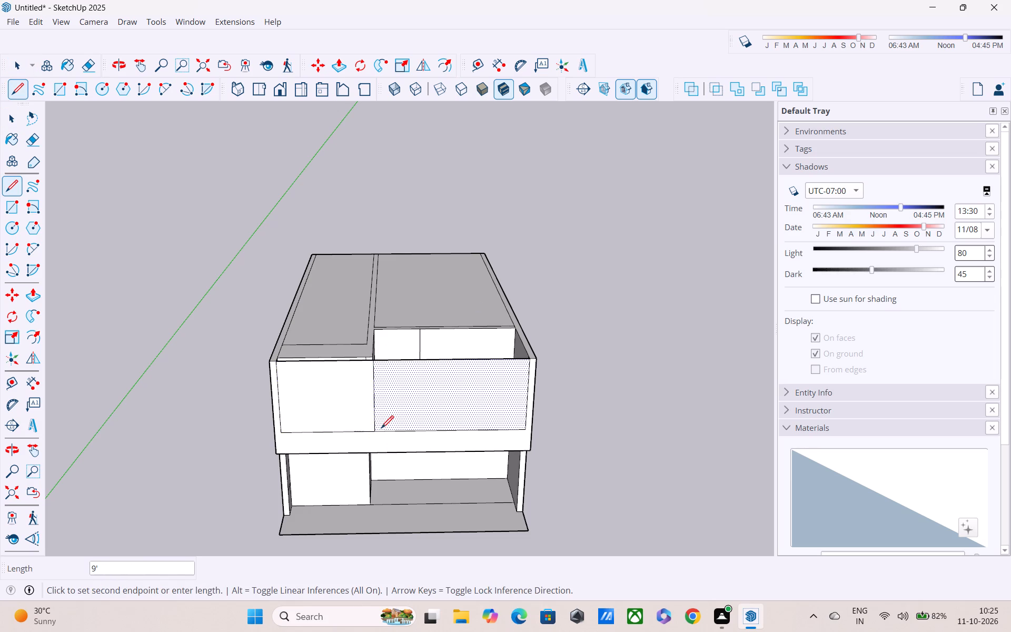
key(Escape)
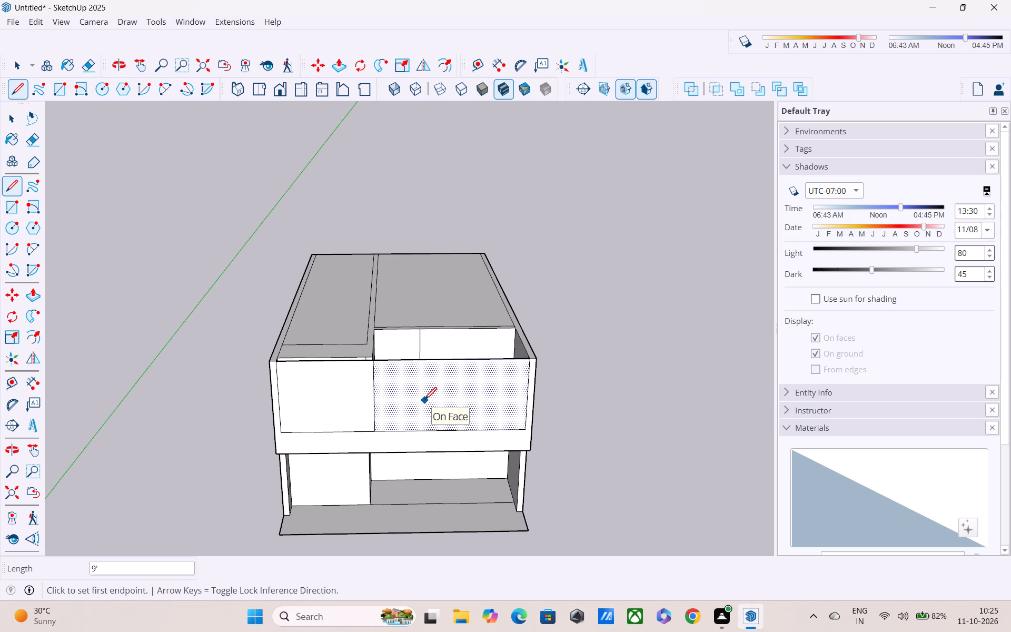
Delete the wide bay's upper-floor front face and the leftover top edge spanning its opening.
key(space)
click(424, 401)
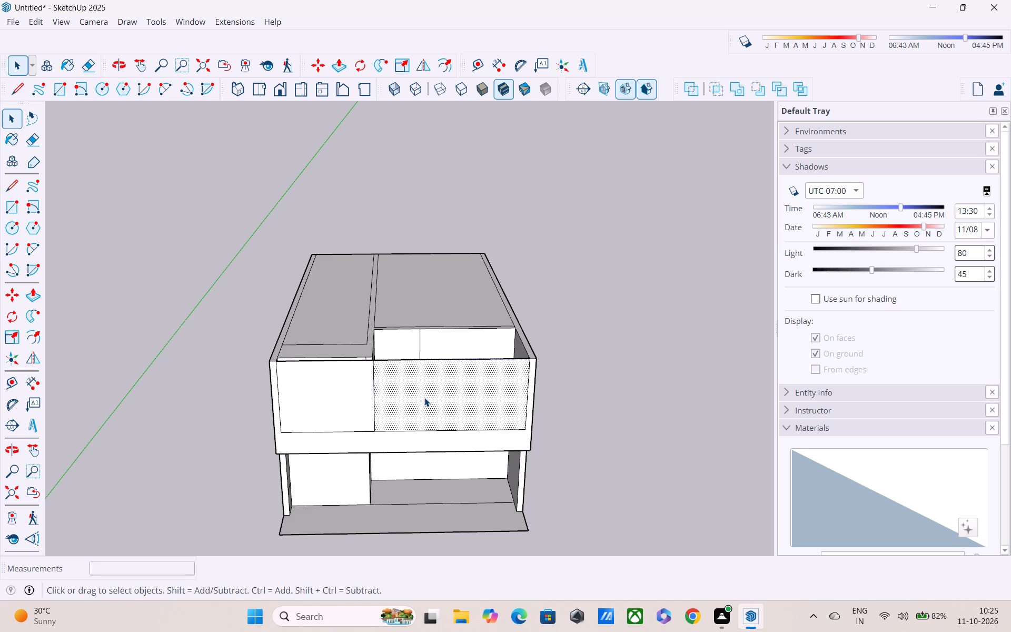
key(Delete)
middle_drag(423, 392, 413, 343)
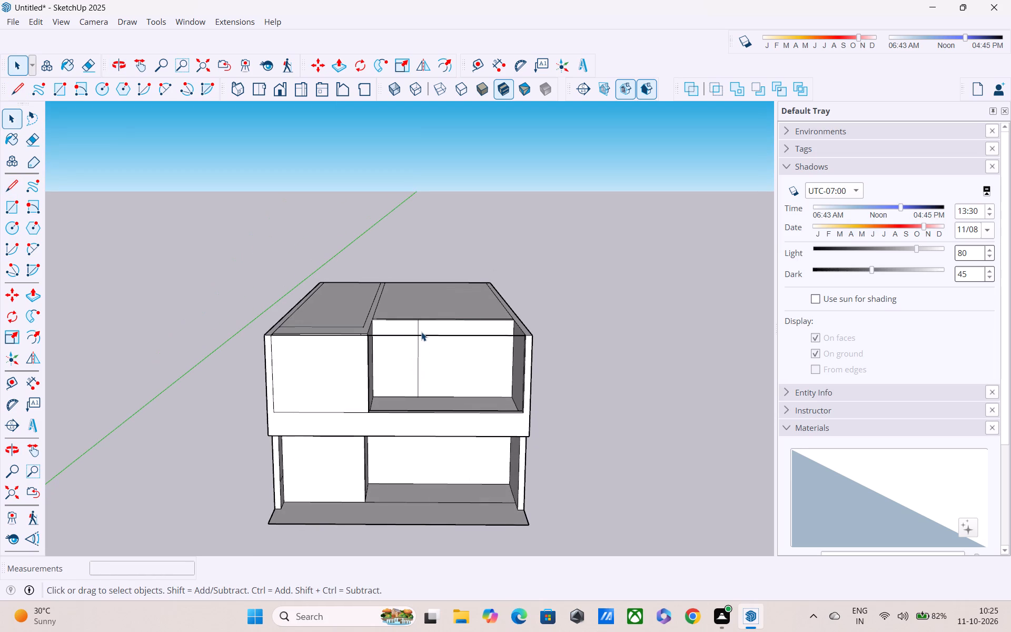
click(421, 332)
middle_drag(421, 336, 324, 398)
scroll(324, 398, up, 1)
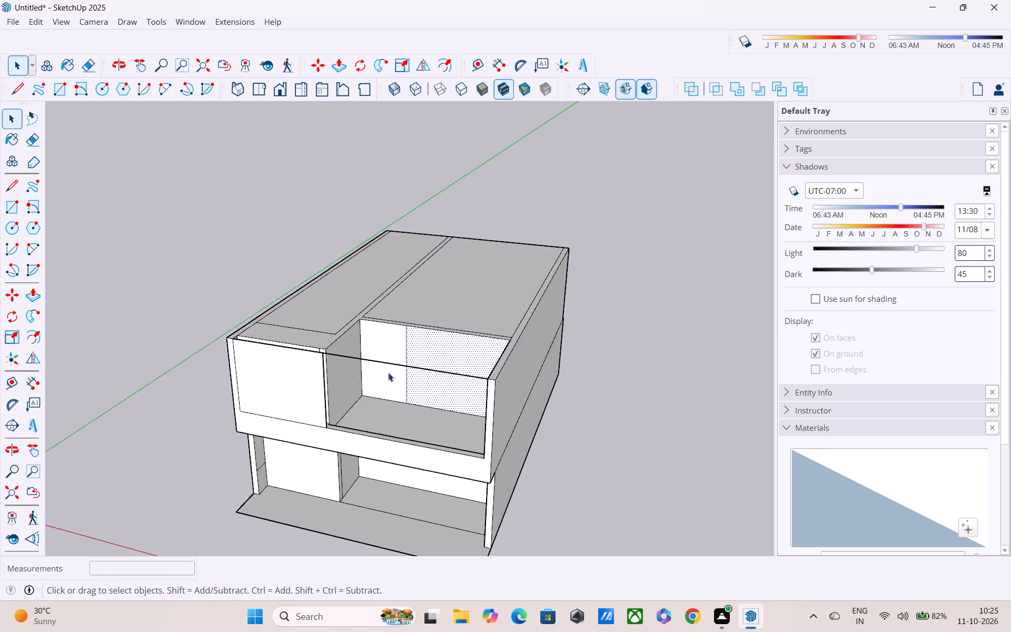
middle_drag(388, 372, 217, 432)
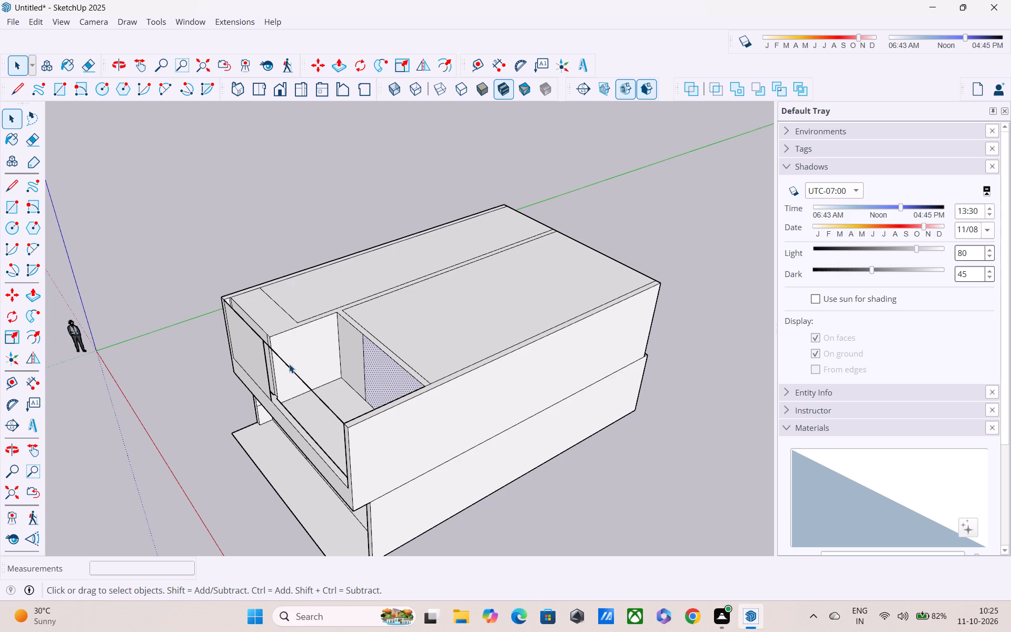
click(289, 364)
key(Delete)
Delete the remaining thin front face covering the upper floor's narrow bay.
middle_drag(294, 390, 548, 338)
scroll(509, 394, up, 2)
middle_drag(421, 397, 277, 370)
scroll(276, 368, up, 3)
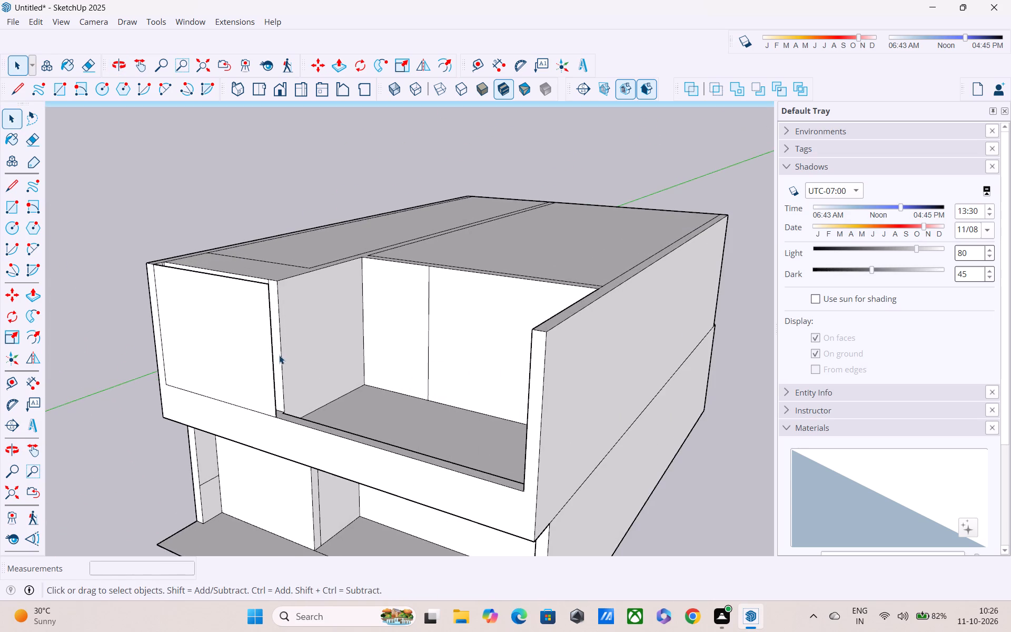
middle_drag(280, 354, 373, 338)
middle_drag(362, 339, 512, 325)
scroll(494, 322, up, 3)
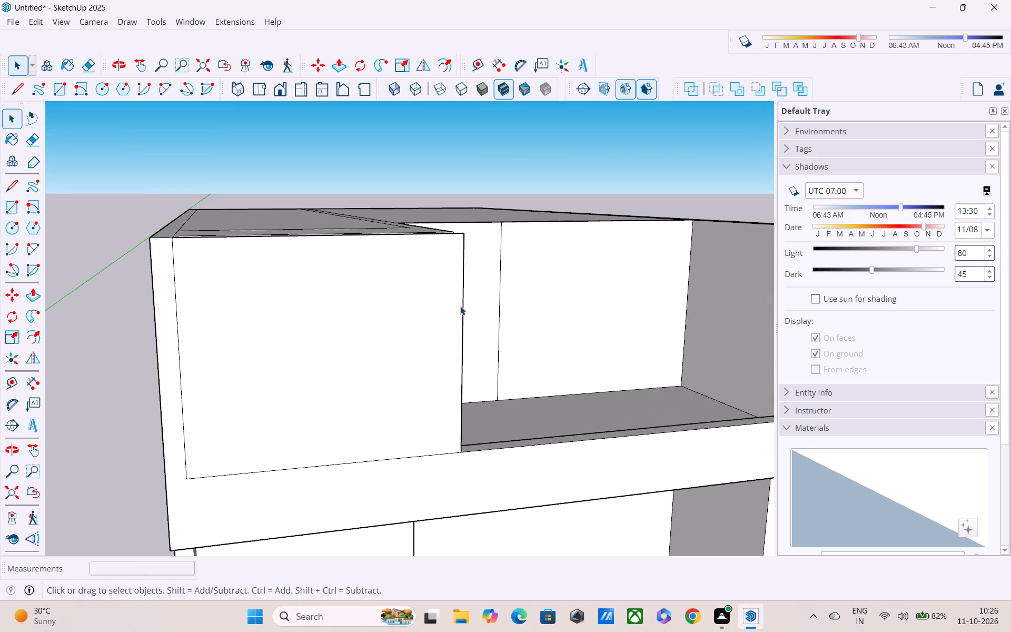
middle_drag(460, 306, 250, 360)
middle_drag(391, 290, 270, 355)
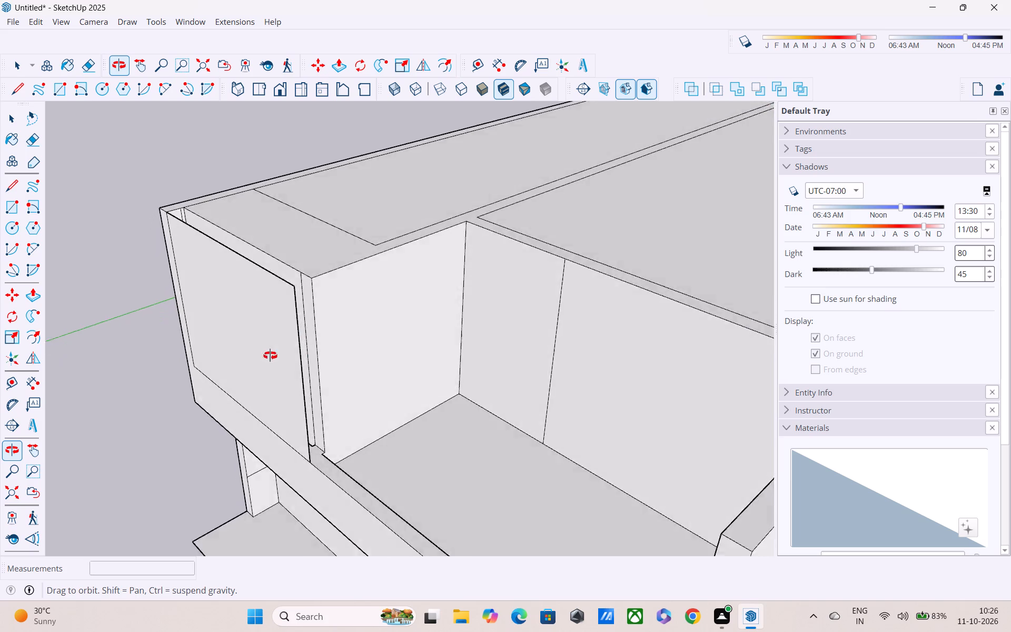
middle_drag(270, 355, 262, 379)
middle_drag(273, 355, 294, 392)
click(295, 391)
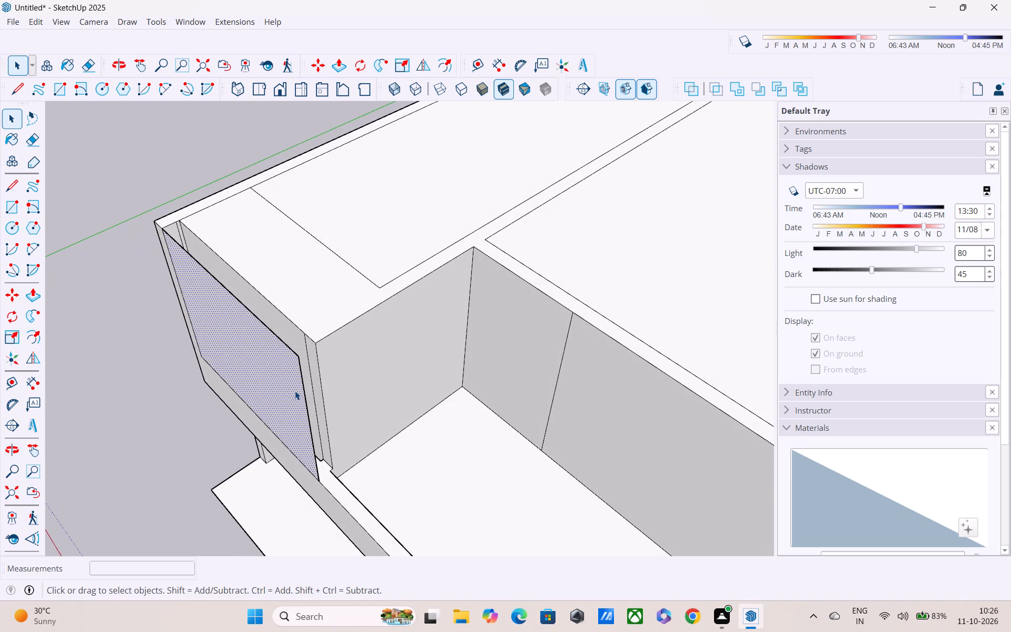
key(Delete)
Delete the leftover top edge and vertical edge in front of the narrow bay's wall.
middle_drag(303, 367, 418, 258)
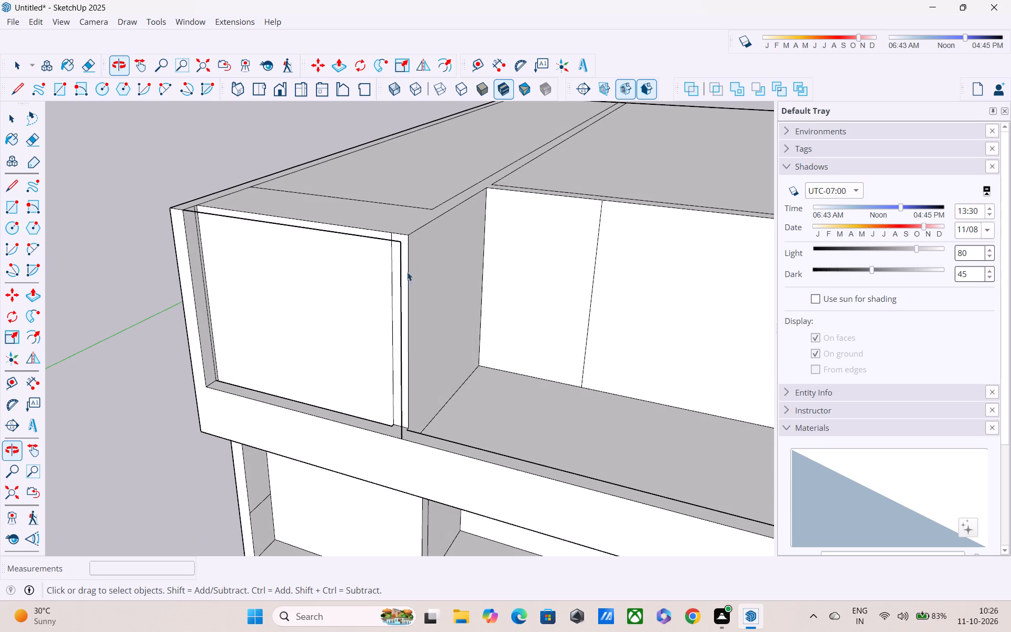
click(372, 237)
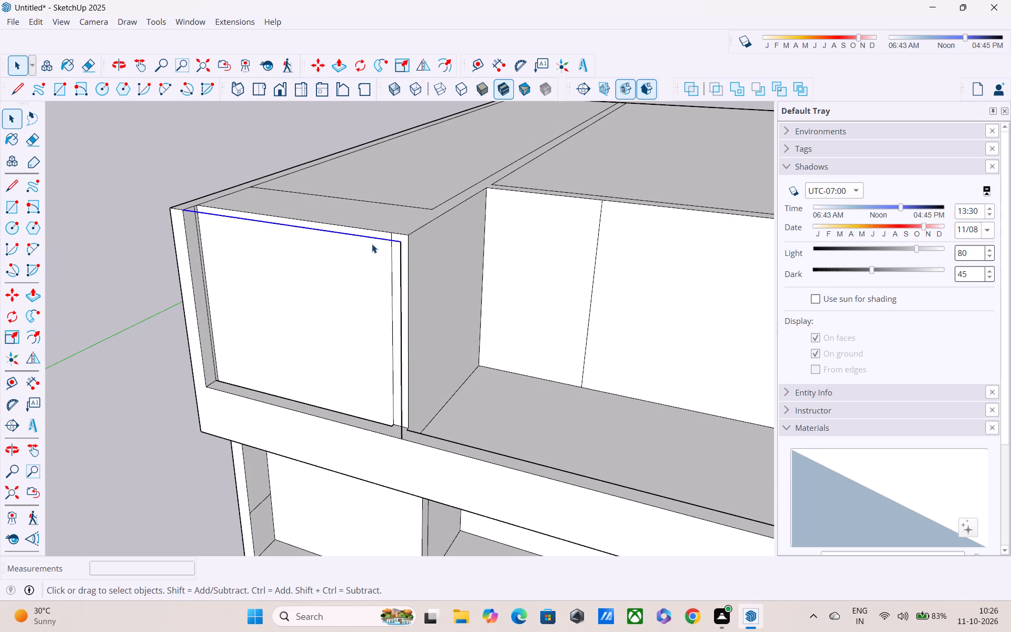
key(Delete)
click(399, 296)
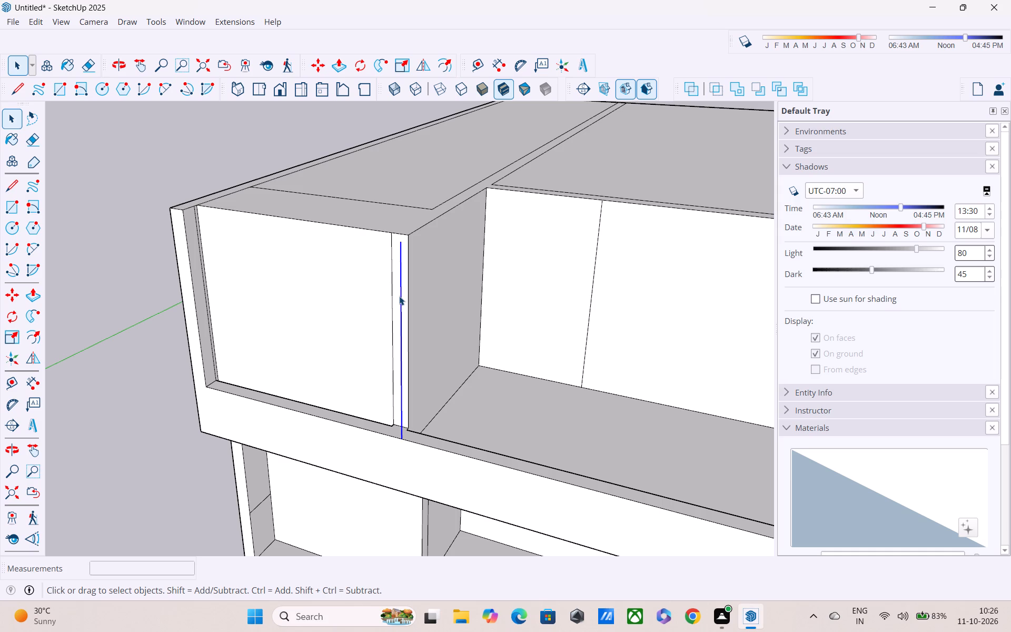
key(Delete)
Push/Pull the narrow bay's recessed upper-floor front wall face by 7/16".
middle_drag(393, 307, 514, 275)
scroll(428, 293, up, 2)
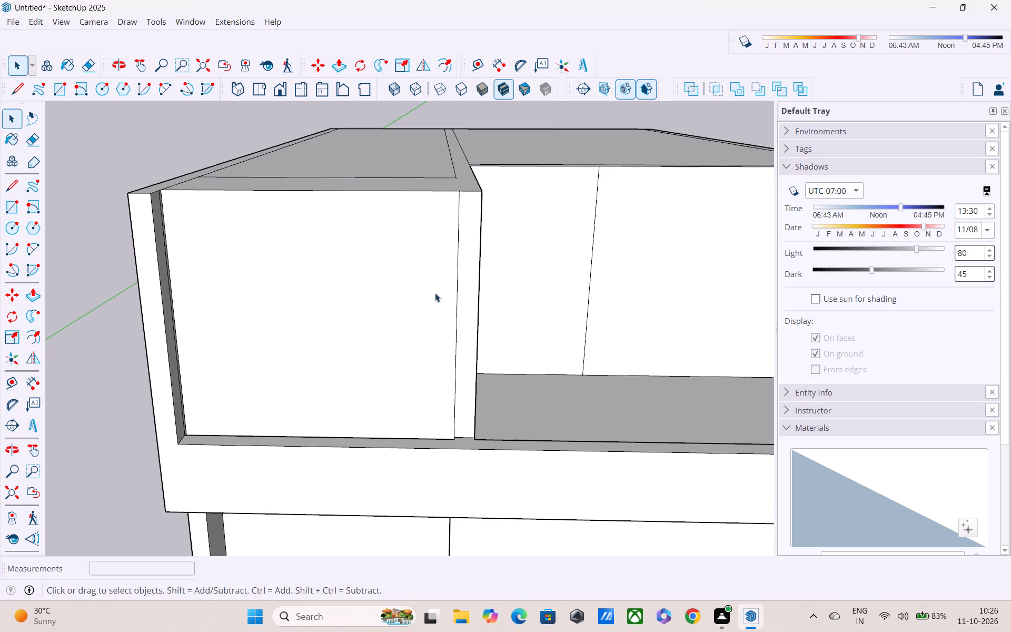
middle_drag(473, 294, 475, 430)
scroll(458, 430, up, 3)
middle_drag(458, 429, 380, 442)
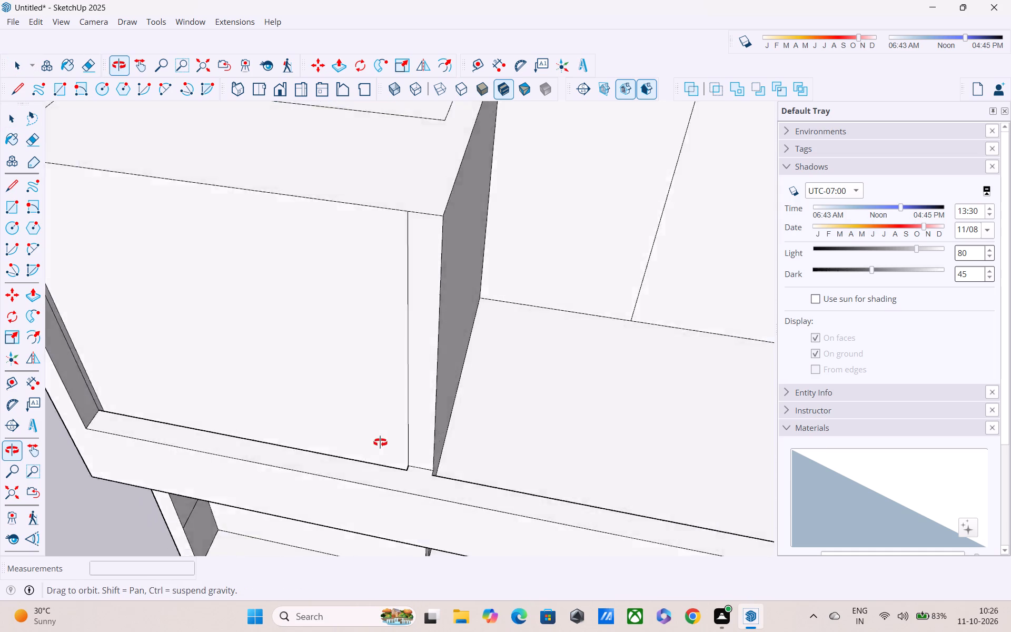
middle_drag(380, 442, 305, 492)
key(p)
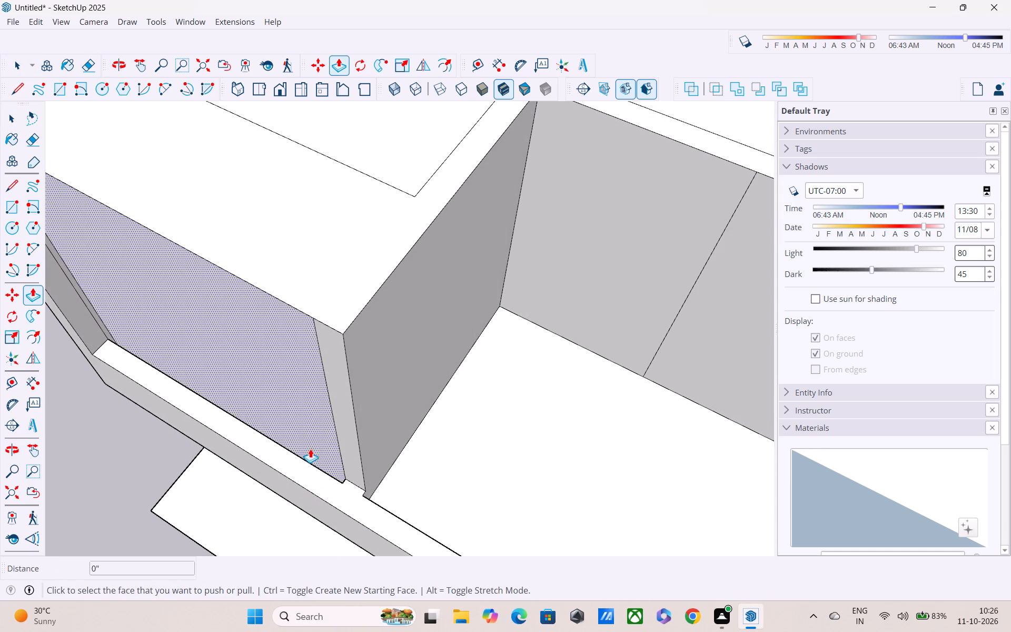
click(309, 429)
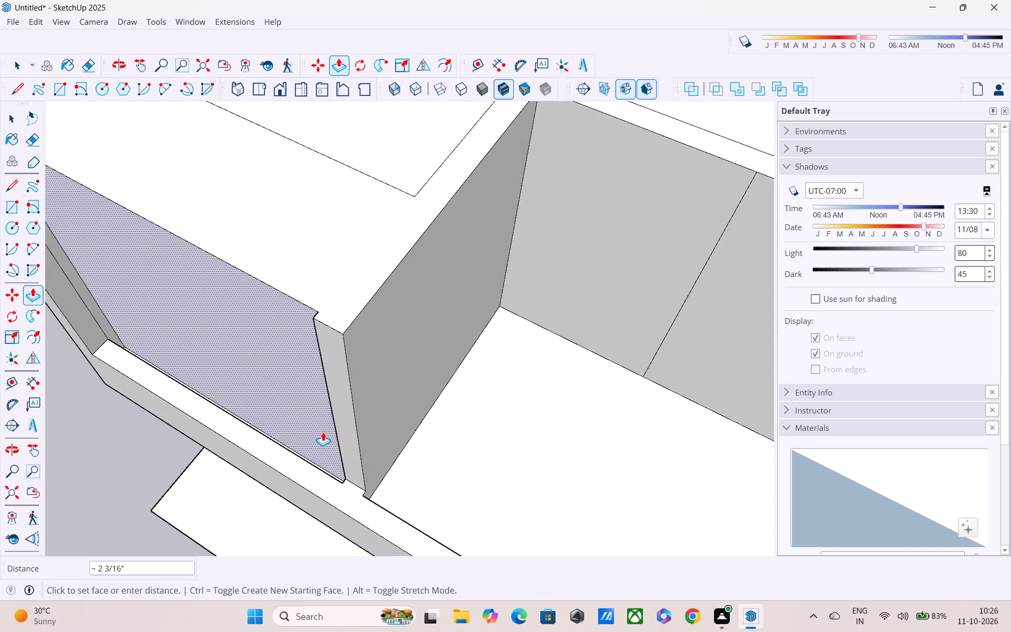
click(351, 458)
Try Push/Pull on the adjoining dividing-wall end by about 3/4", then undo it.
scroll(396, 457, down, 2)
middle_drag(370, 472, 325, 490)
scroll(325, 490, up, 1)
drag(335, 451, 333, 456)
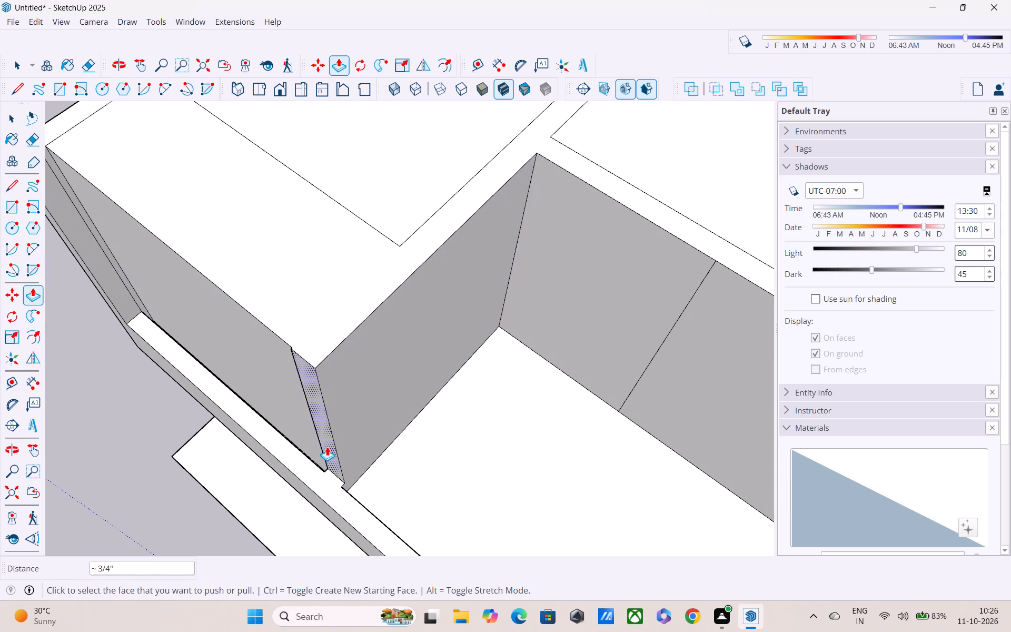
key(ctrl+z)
Push/Pull the dividing-wall end 7/16" to bring it flush with the narrow bay's front wall.
scroll(322, 424, up, 3)
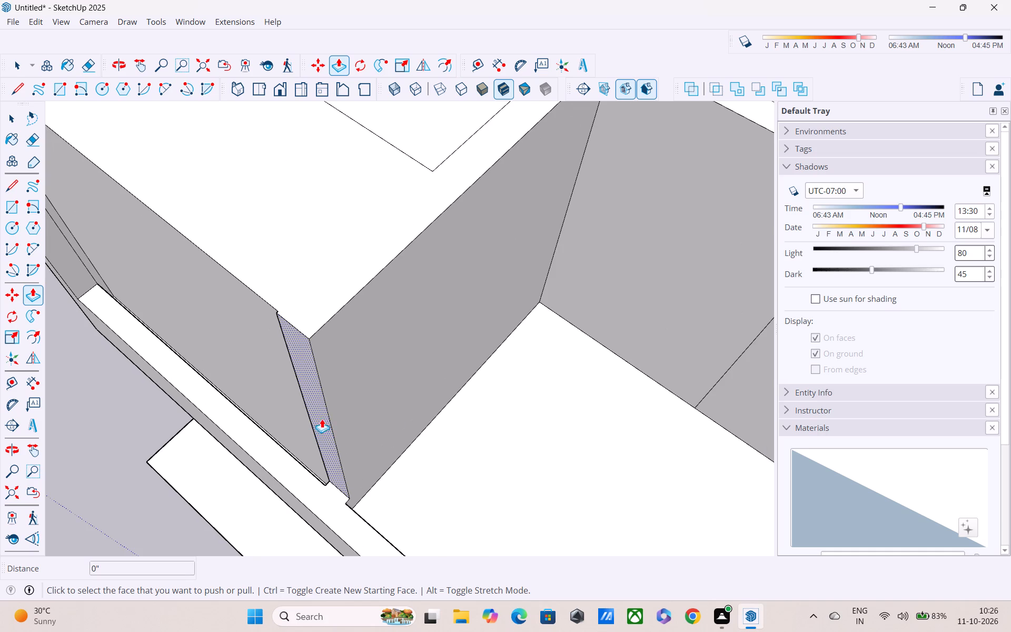
scroll(322, 413, up, 1)
middle_drag(322, 412, 352, 368)
middle_drag(353, 366, 353, 440)
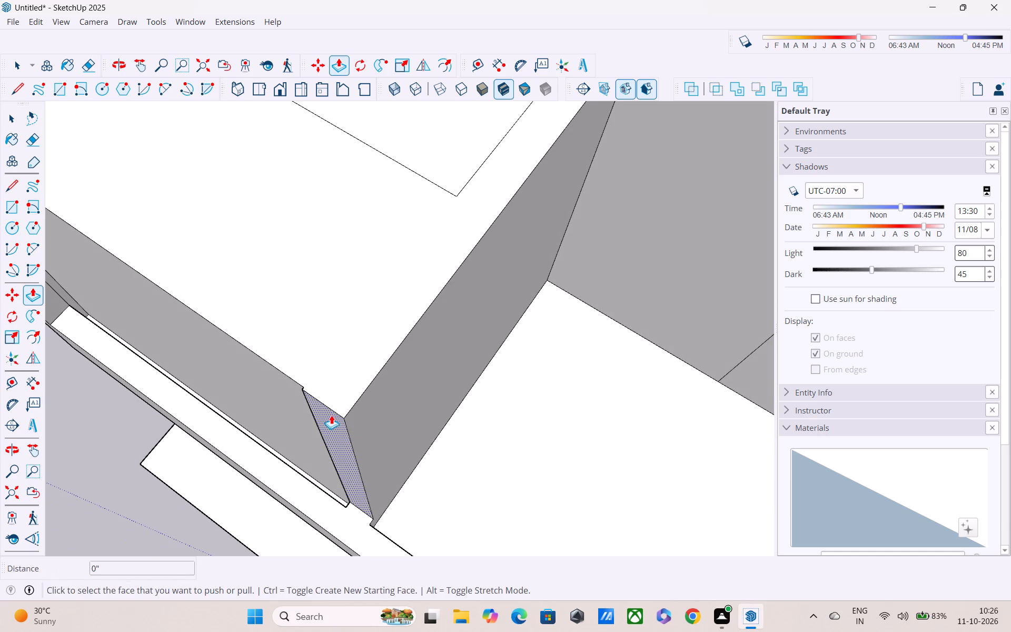
click(330, 413)
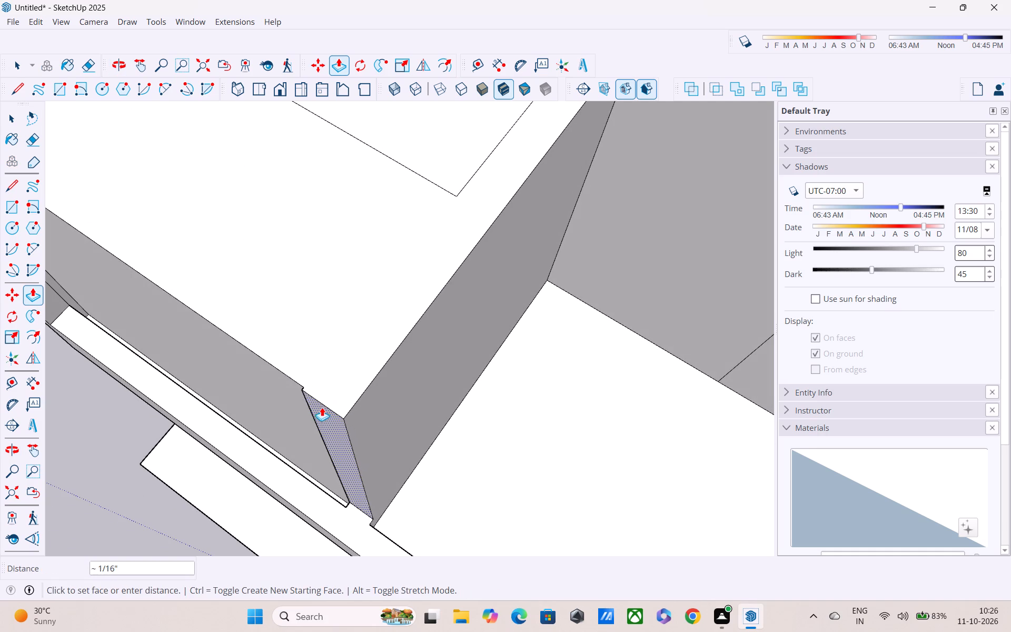
click(305, 389)
scroll(296, 399, down, 3)
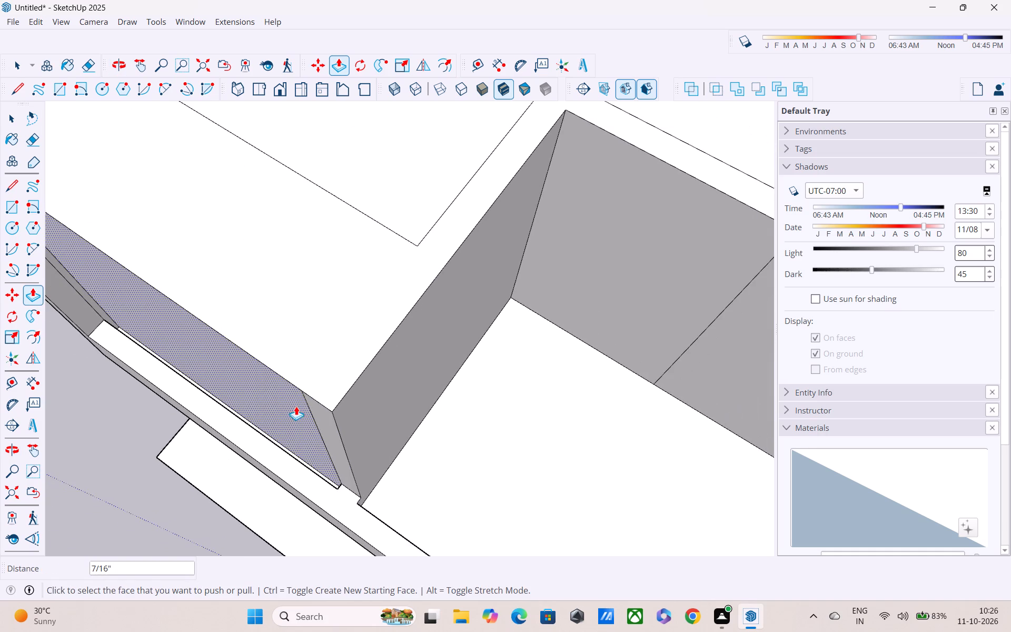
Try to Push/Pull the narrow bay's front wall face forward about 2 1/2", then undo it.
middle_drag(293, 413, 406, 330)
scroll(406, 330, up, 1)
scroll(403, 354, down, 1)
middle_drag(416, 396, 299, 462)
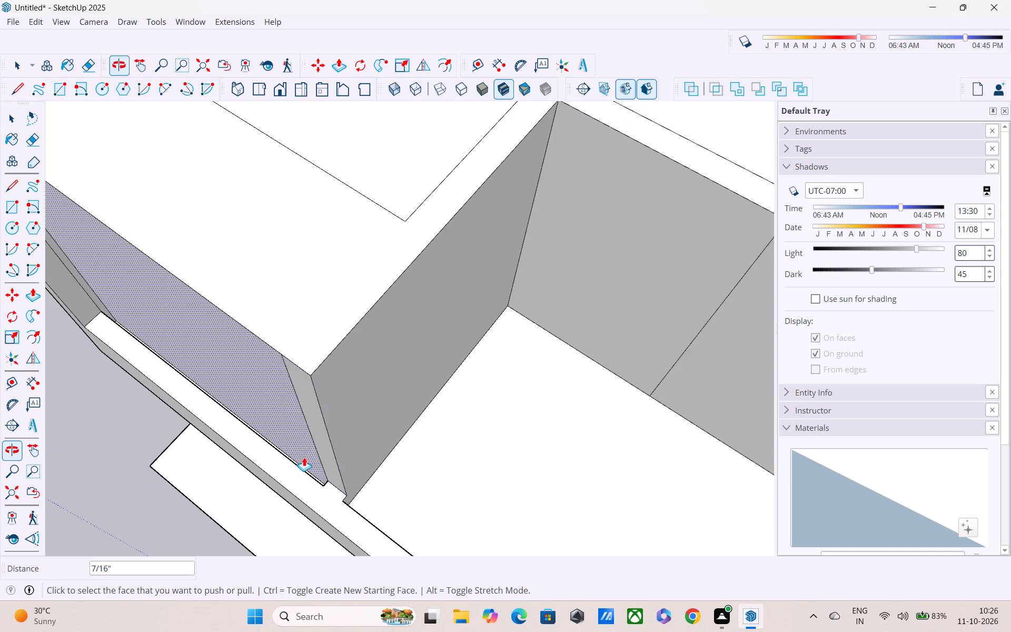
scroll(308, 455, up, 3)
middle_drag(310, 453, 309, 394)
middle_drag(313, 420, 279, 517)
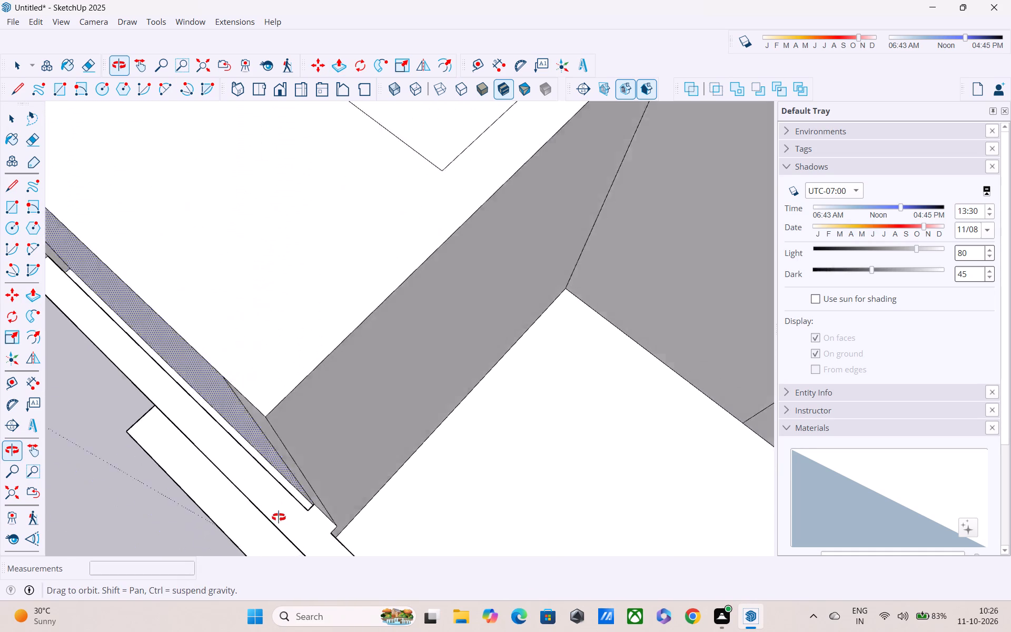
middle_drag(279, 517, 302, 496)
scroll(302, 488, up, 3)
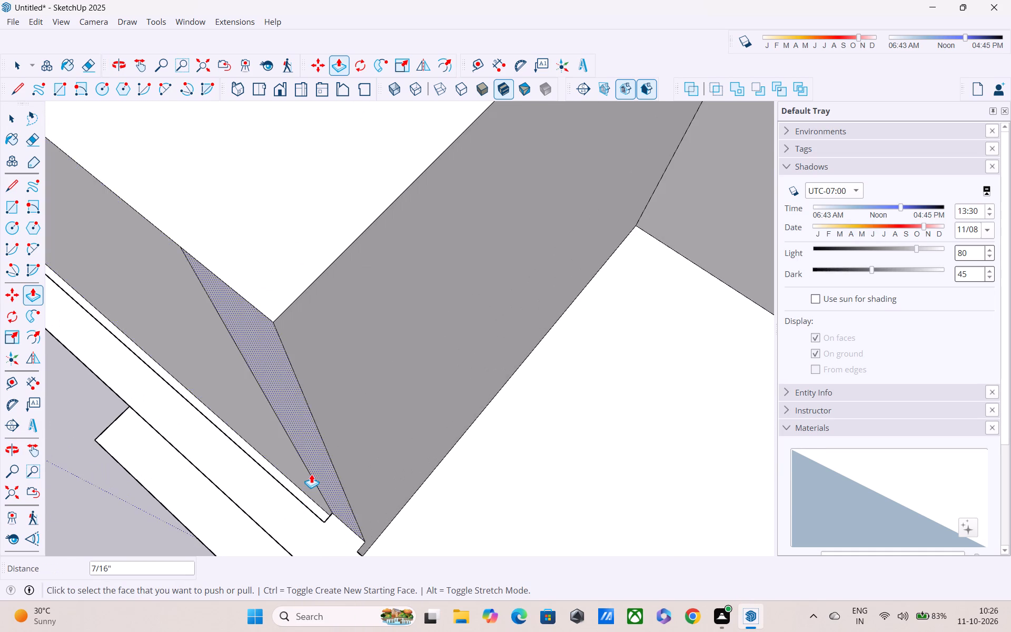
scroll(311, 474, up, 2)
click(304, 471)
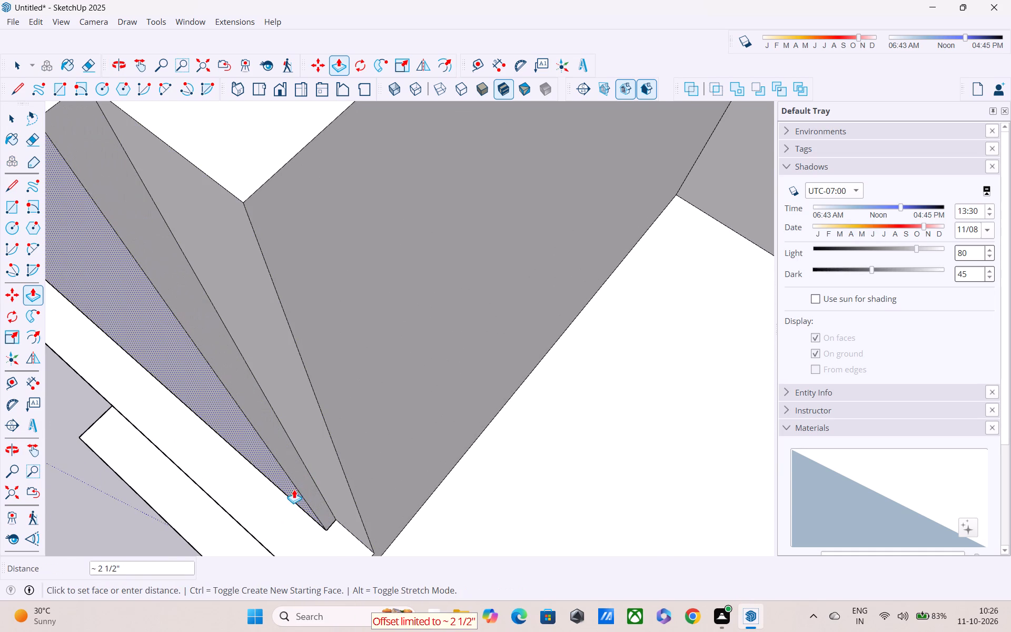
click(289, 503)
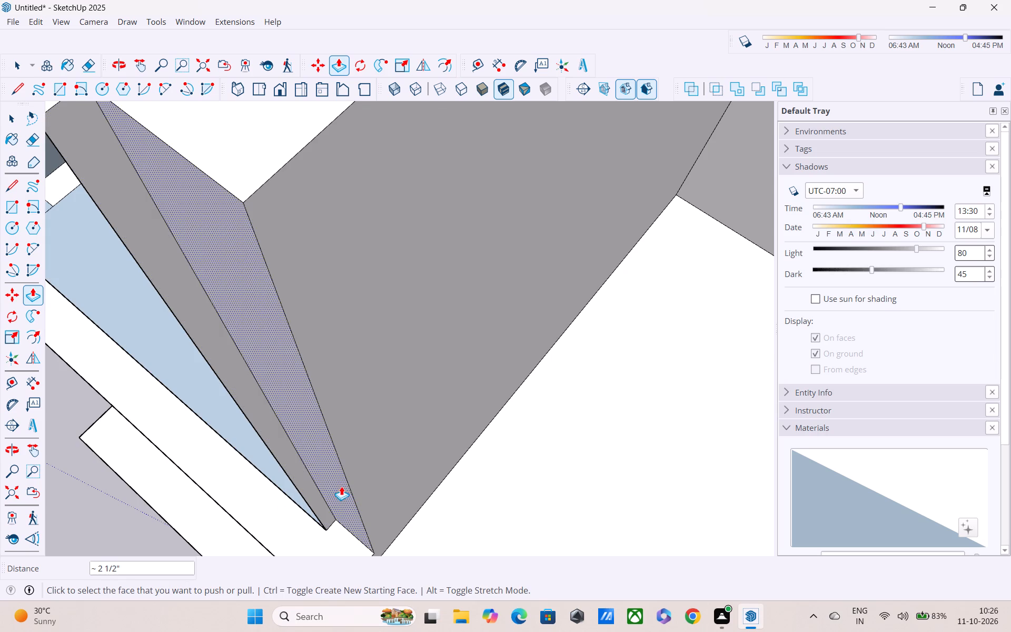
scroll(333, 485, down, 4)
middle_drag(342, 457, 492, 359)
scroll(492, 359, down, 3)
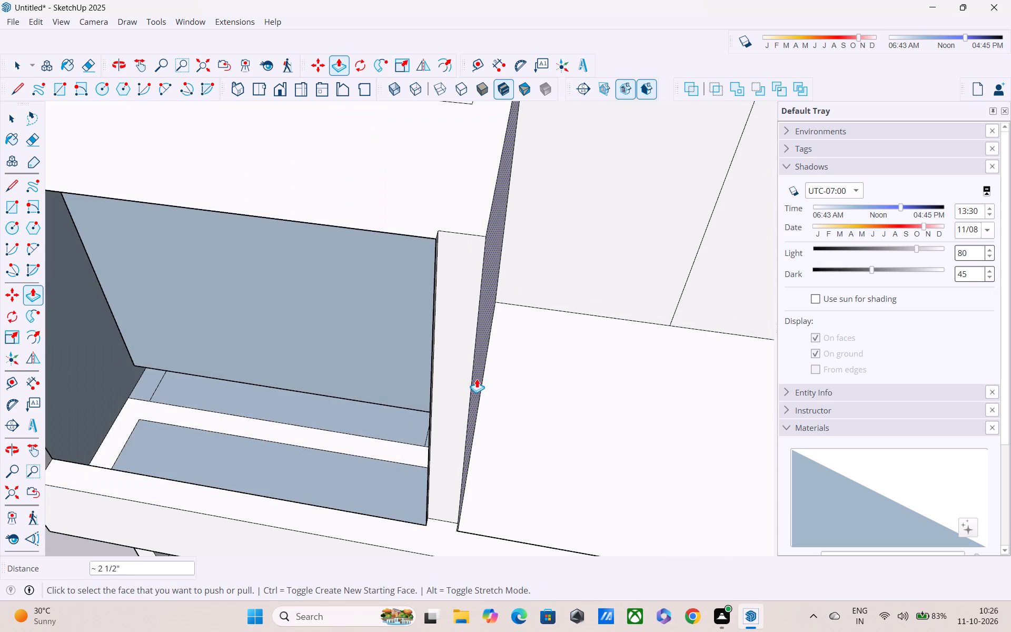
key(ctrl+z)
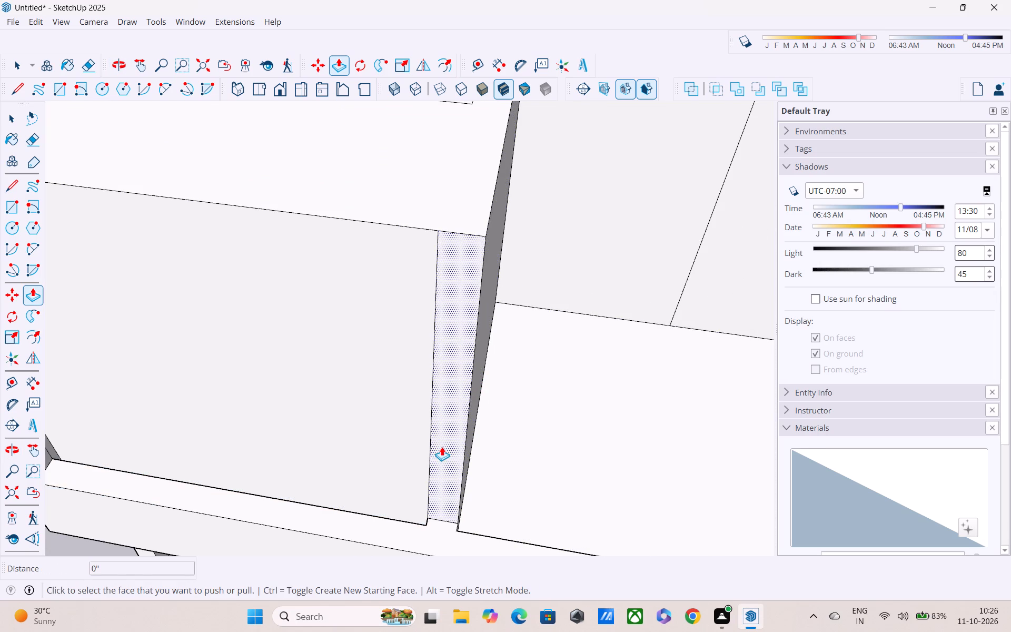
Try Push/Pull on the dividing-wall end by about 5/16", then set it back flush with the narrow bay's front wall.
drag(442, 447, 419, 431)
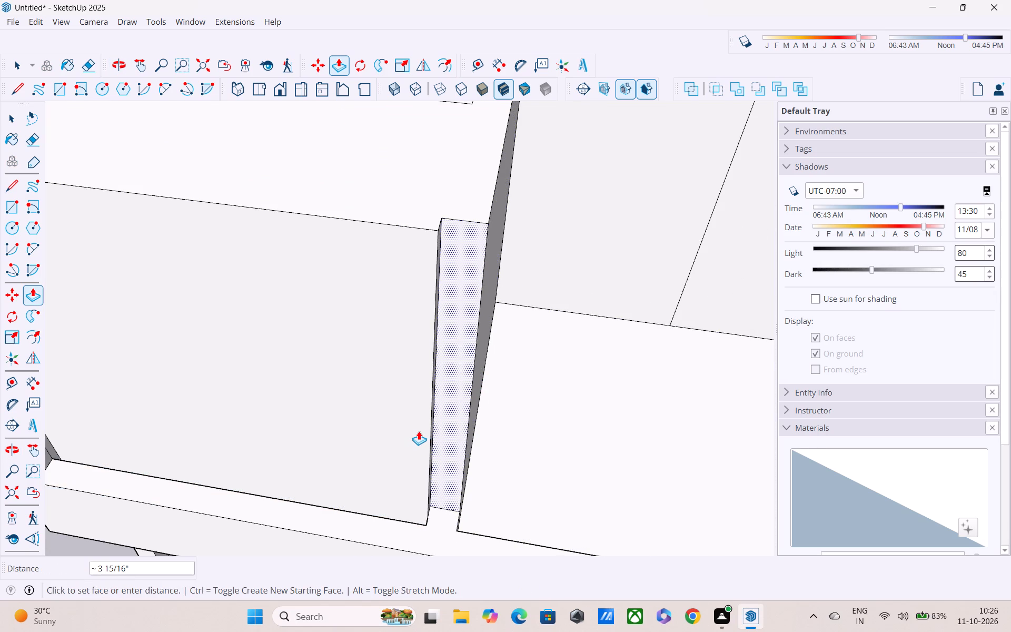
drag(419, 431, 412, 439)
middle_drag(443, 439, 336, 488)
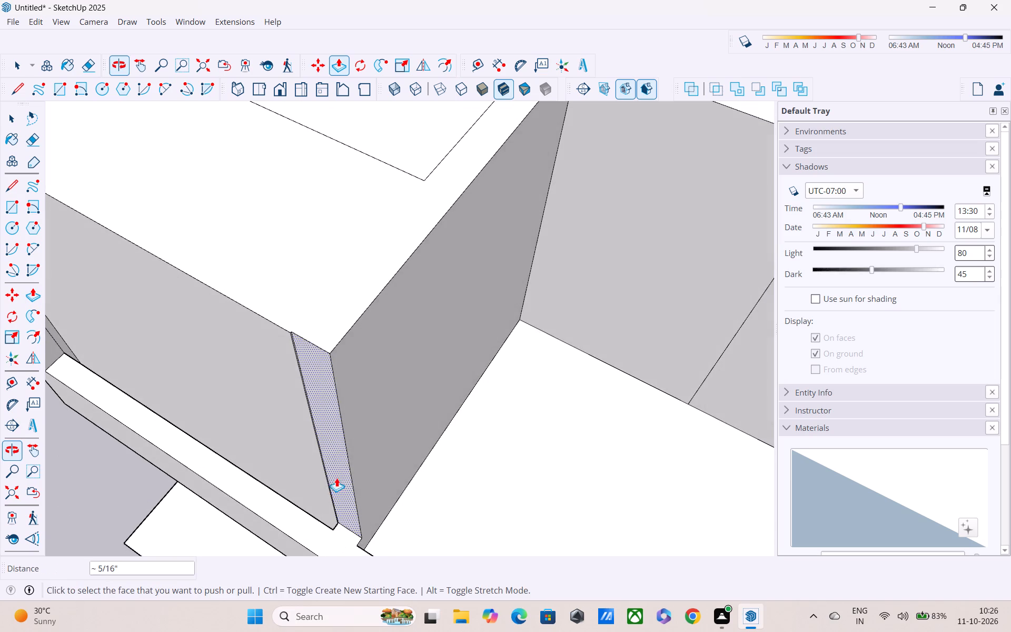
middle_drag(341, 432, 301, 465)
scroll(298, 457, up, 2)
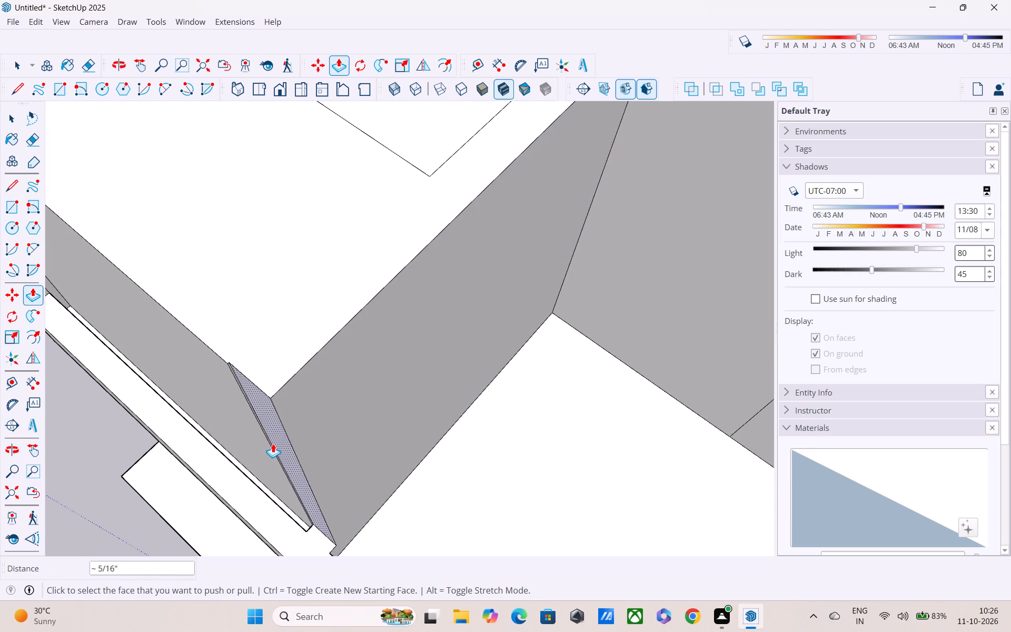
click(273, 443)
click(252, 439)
Erase the vertical edge between the dividing-wall end and the narrow bay's upper-floor front wall.
scroll(251, 439, down, 4)
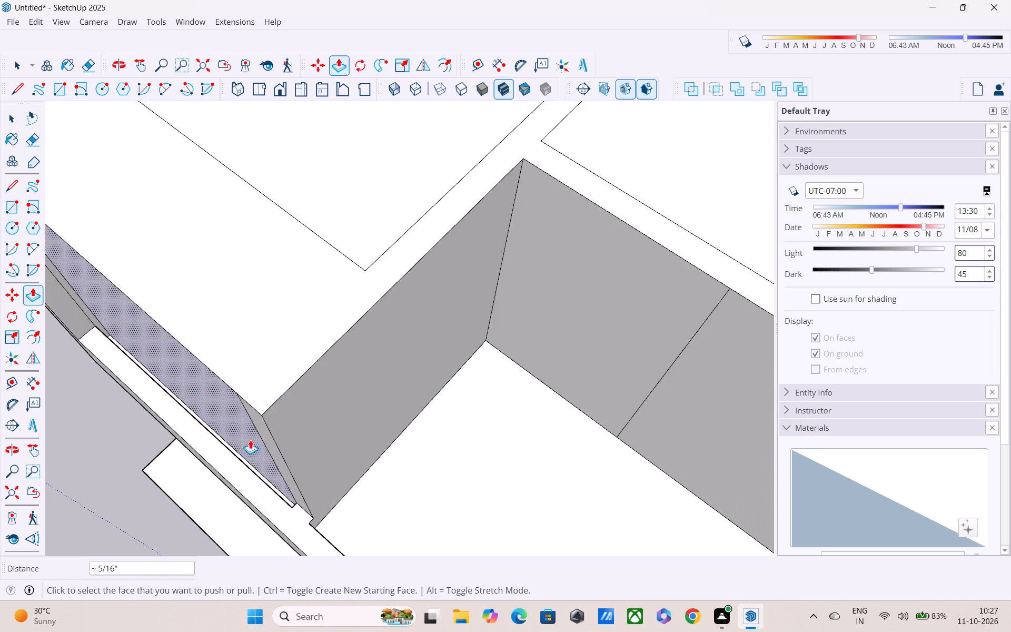
middle_drag(249, 443, 405, 343)
scroll(405, 349, down, 2)
scroll(415, 389, up, 3)
middle_drag(442, 414, 415, 348)
middle_drag(424, 413, 284, 488)
scroll(295, 473, up, 6)
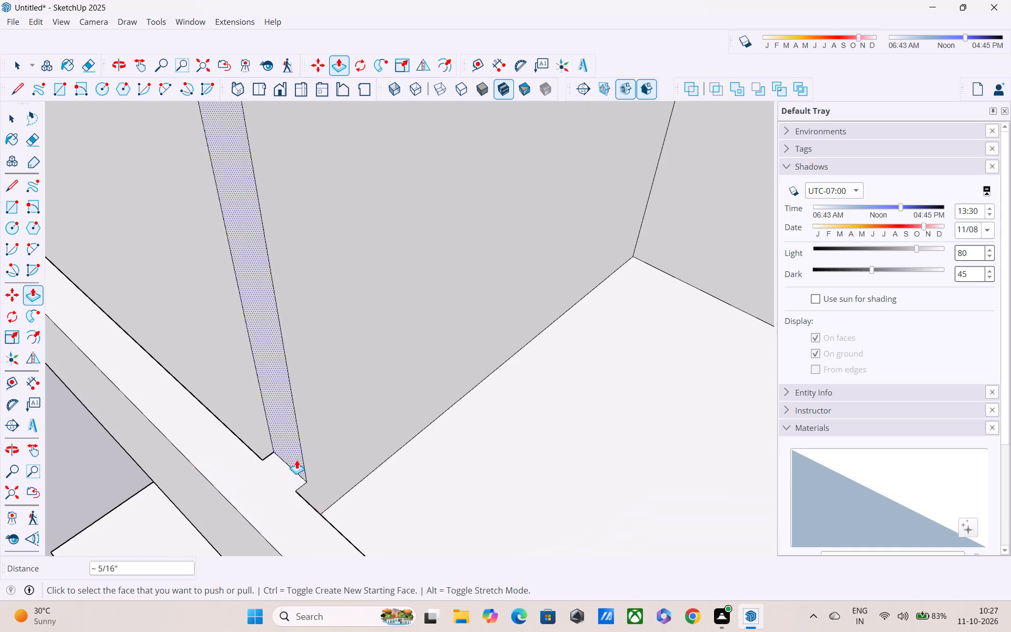
scroll(295, 457, down, 3)
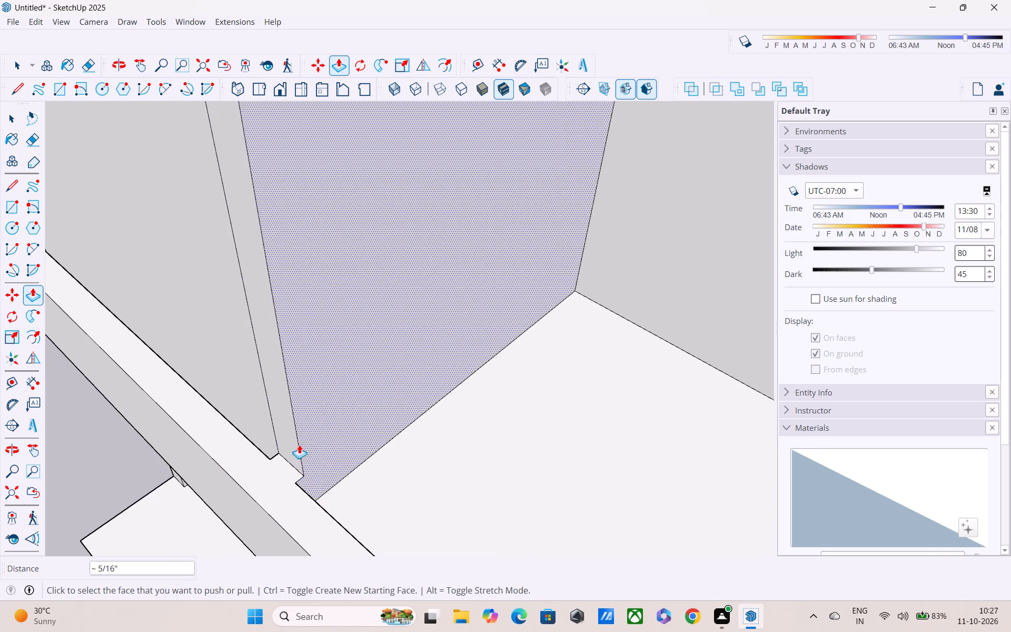
middle_drag(300, 444, 421, 434)
key(Escape)
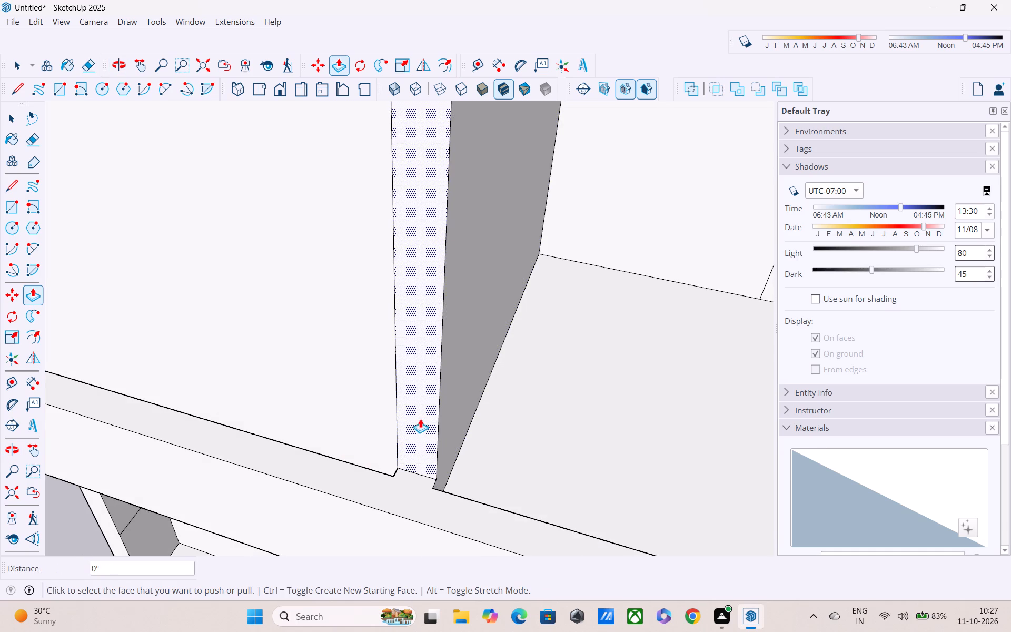
key(e)
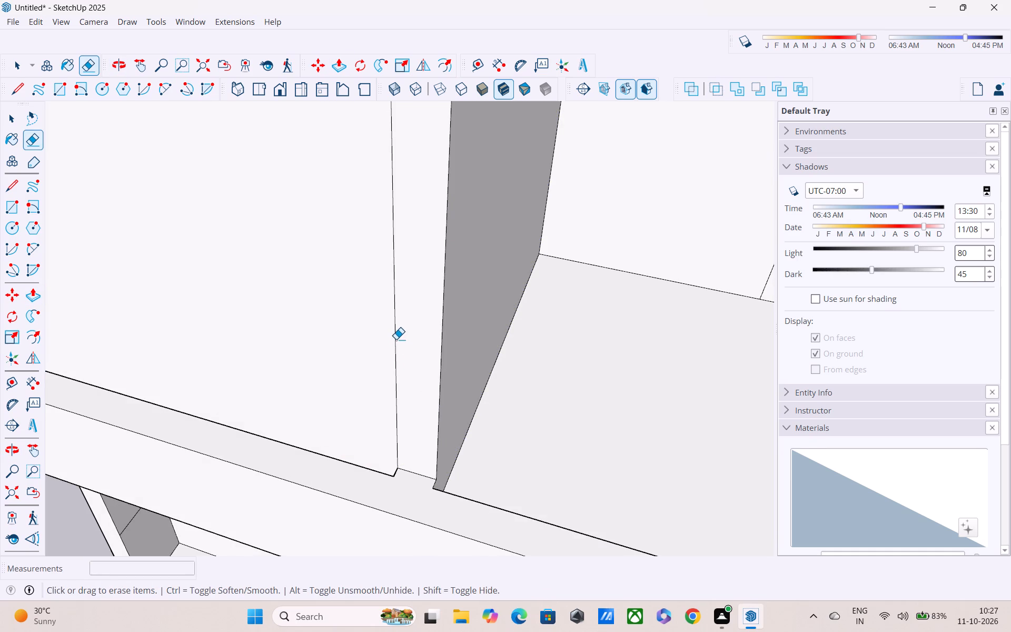
click(396, 339)
Draw a 9" line across the small floor notch at the foot of the dividing-wall end.
scroll(404, 471, up, 2)
middle_drag(403, 472, 362, 534)
scroll(362, 534, up, 4)
scroll(359, 499, down, 3)
middle_drag(350, 502, 418, 605)
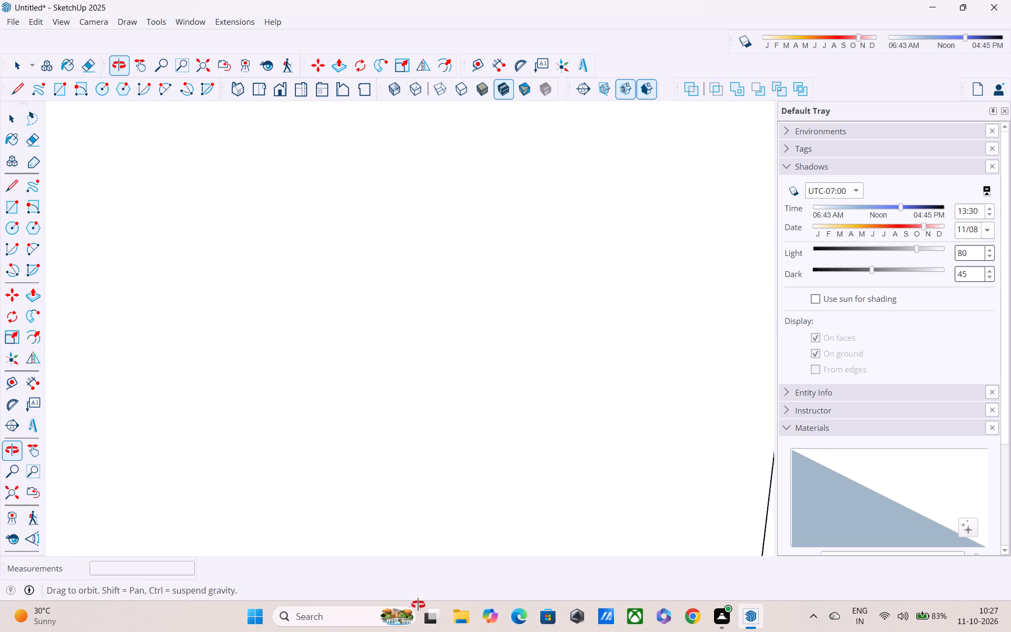
middle_drag(418, 605, 411, 563)
scroll(410, 562, up, 2)
scroll(380, 520, up, 1)
scroll(380, 520, down, 5)
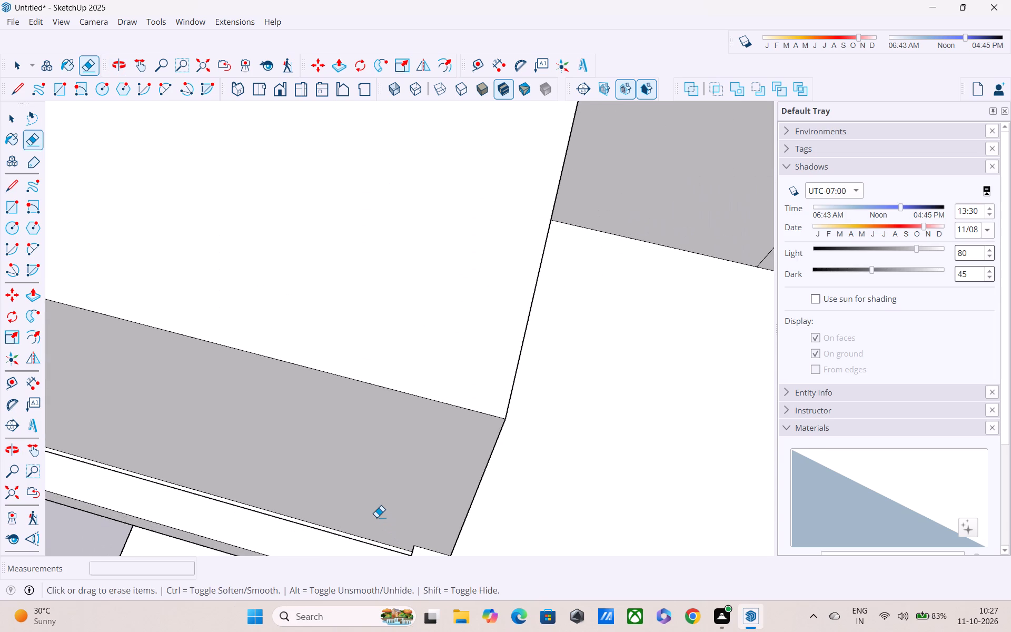
middle_drag(382, 518, 322, 458)
scroll(322, 458, up, 1)
scroll(322, 458, down, 4)
middle_drag(405, 478, 361, 412)
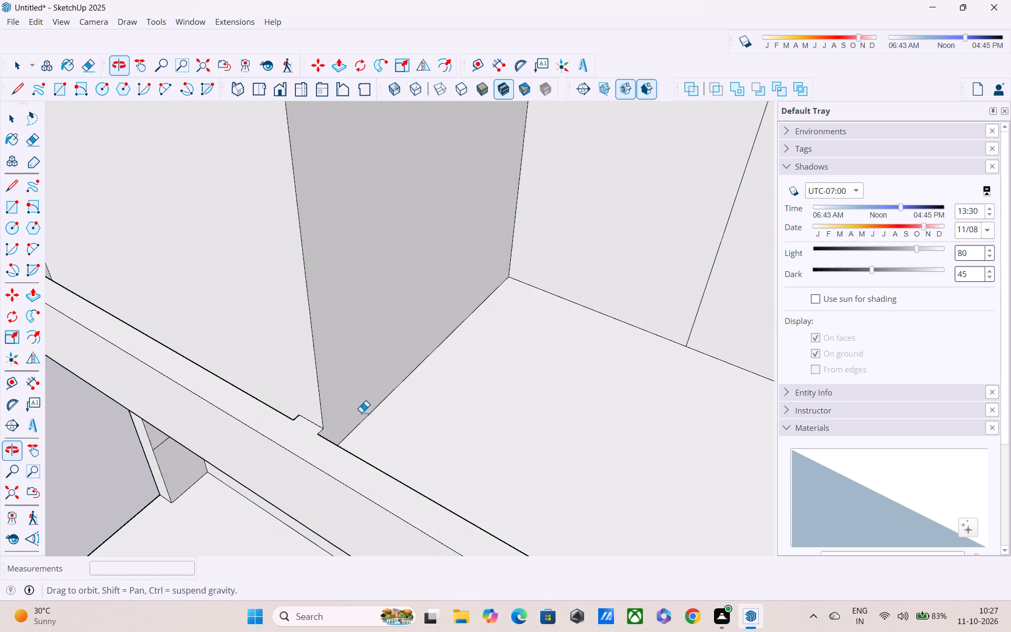
middle_drag(329, 476, 352, 477)
key(Escape)
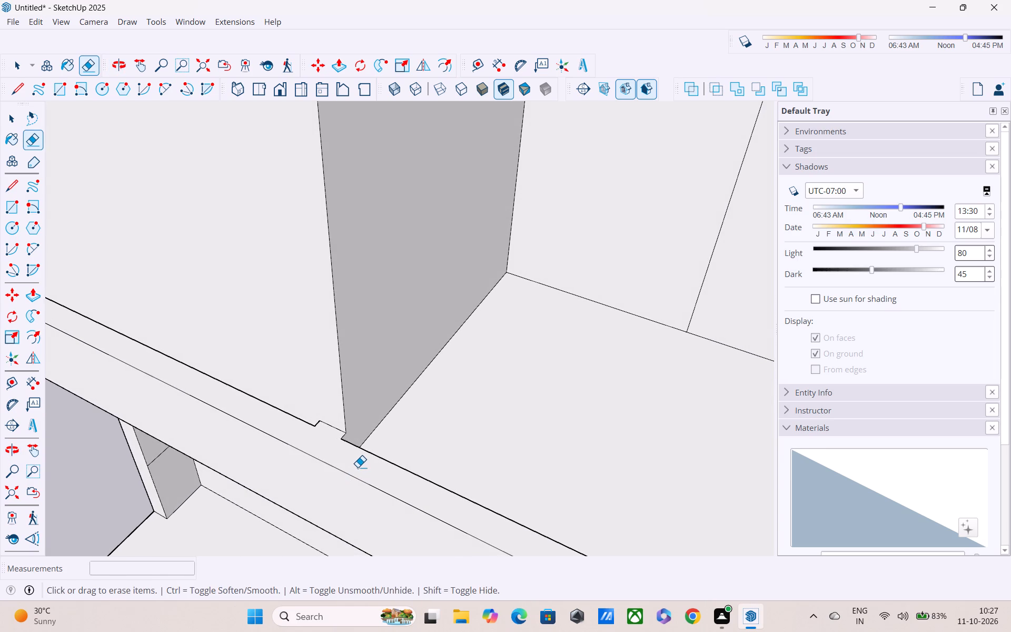
key(l)
key(space)
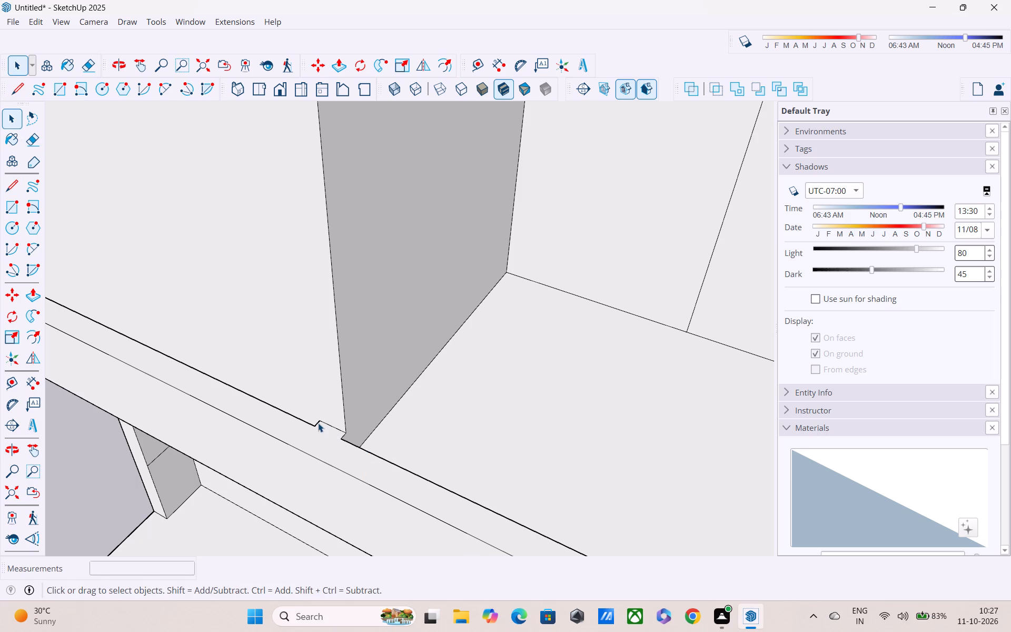
key(l)
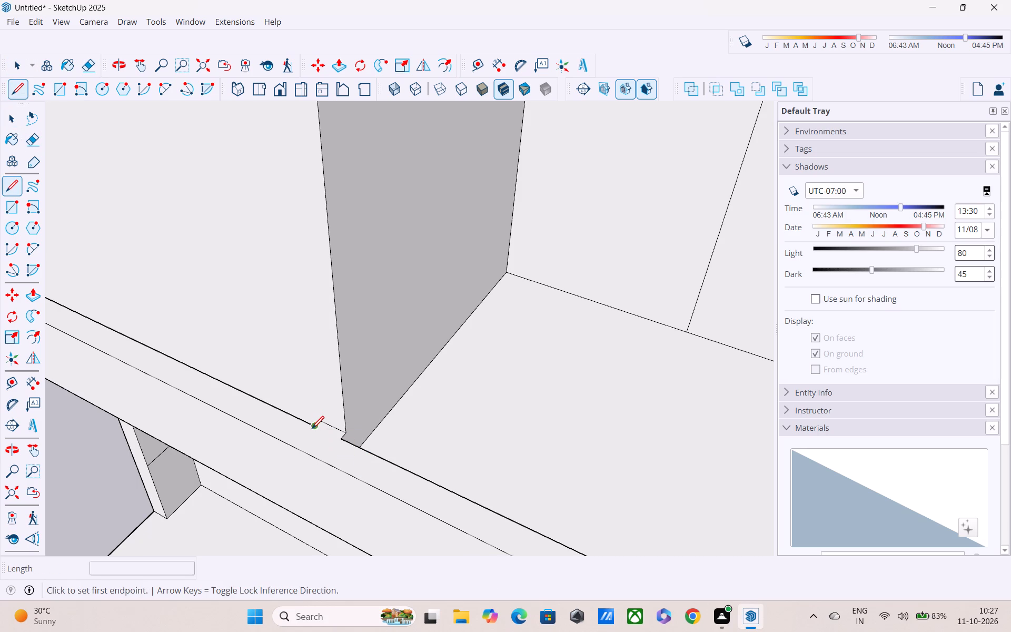
click(312, 430)
click(346, 445)
key(Escape)
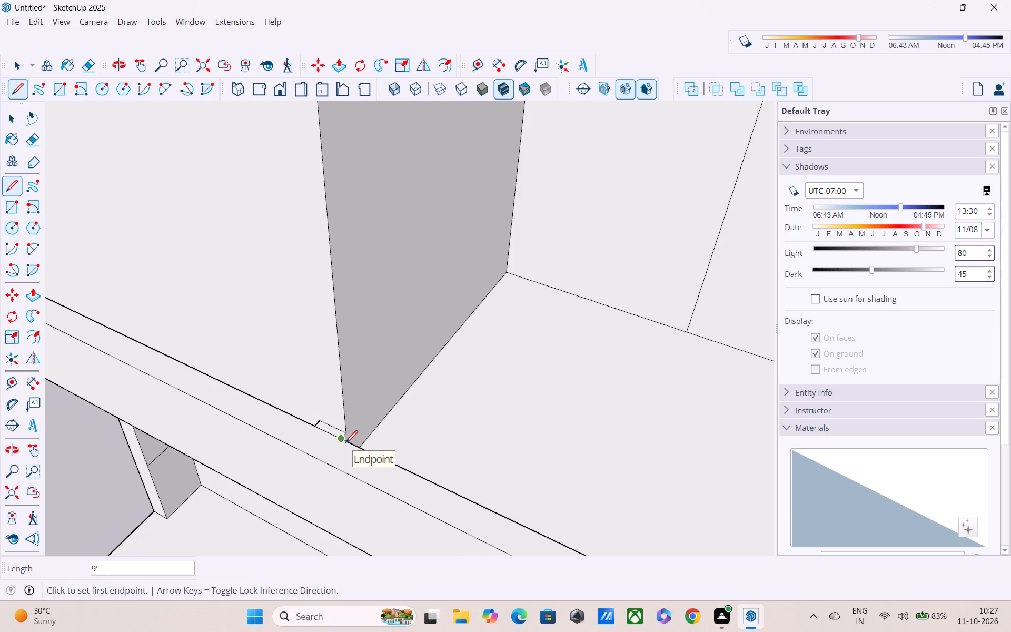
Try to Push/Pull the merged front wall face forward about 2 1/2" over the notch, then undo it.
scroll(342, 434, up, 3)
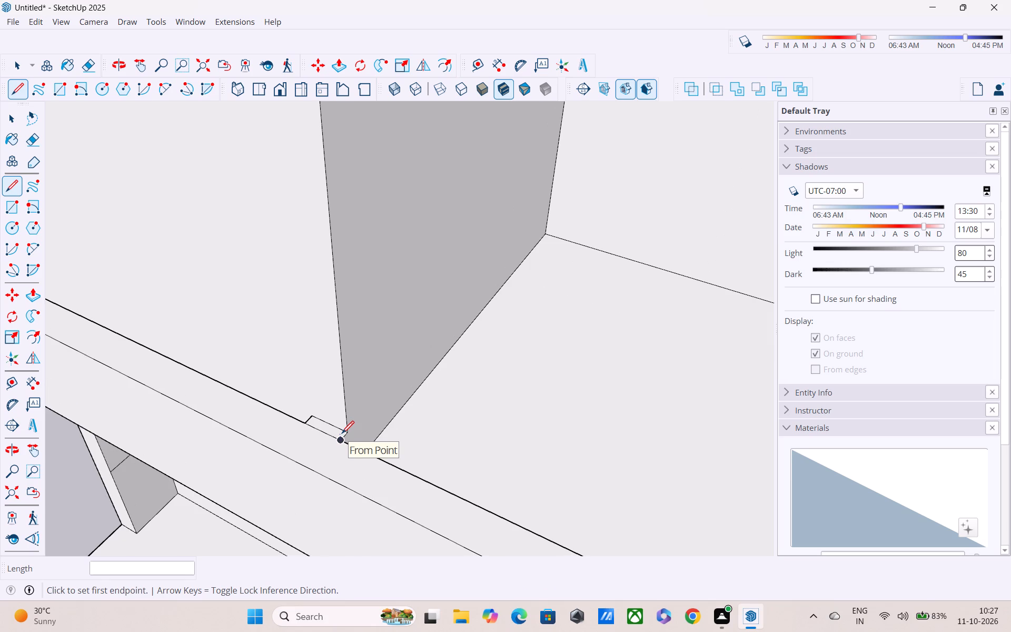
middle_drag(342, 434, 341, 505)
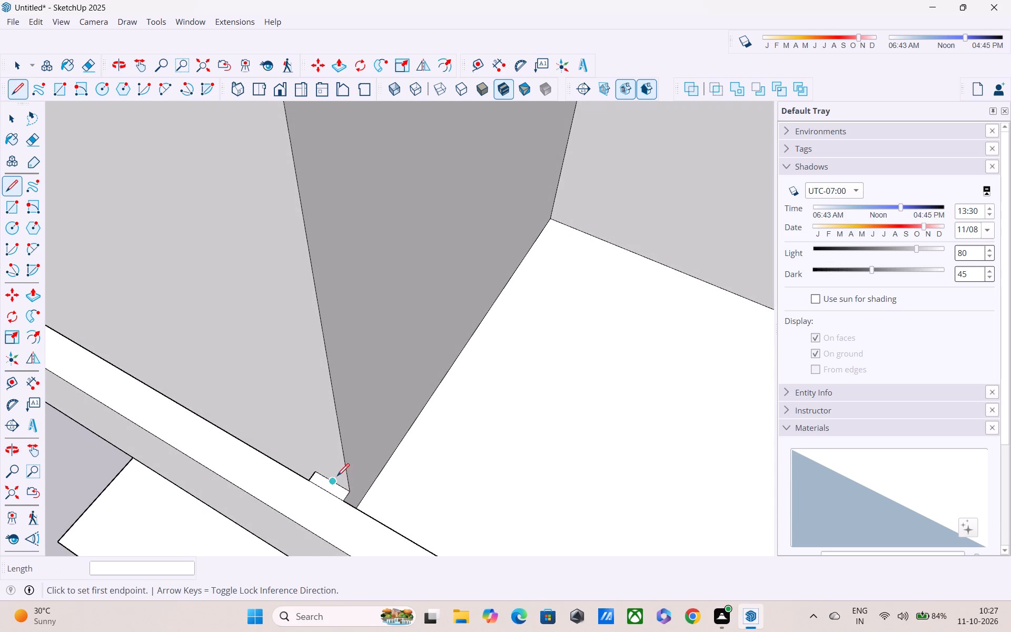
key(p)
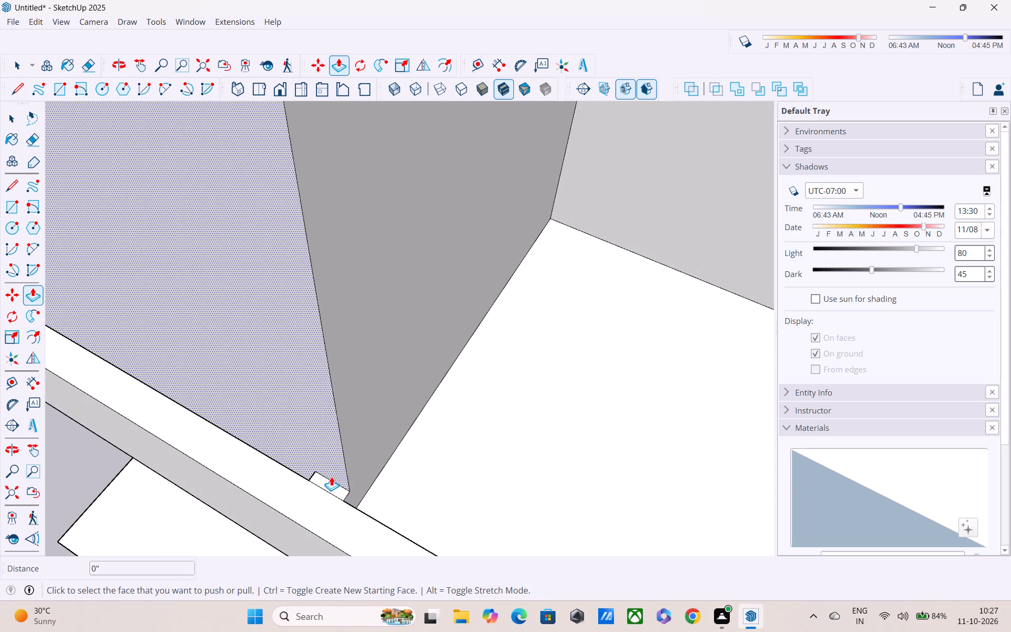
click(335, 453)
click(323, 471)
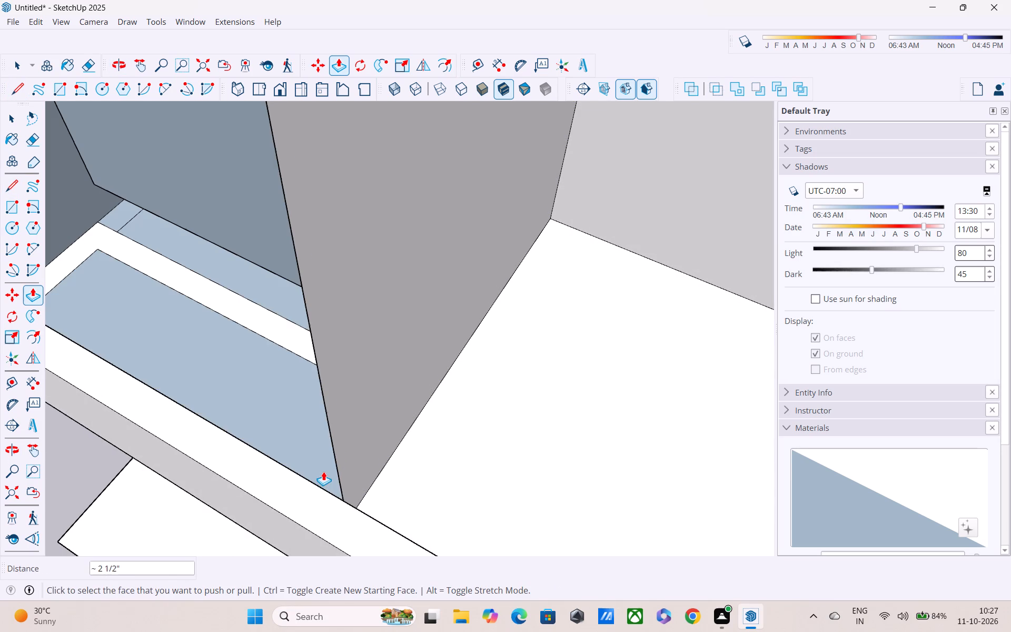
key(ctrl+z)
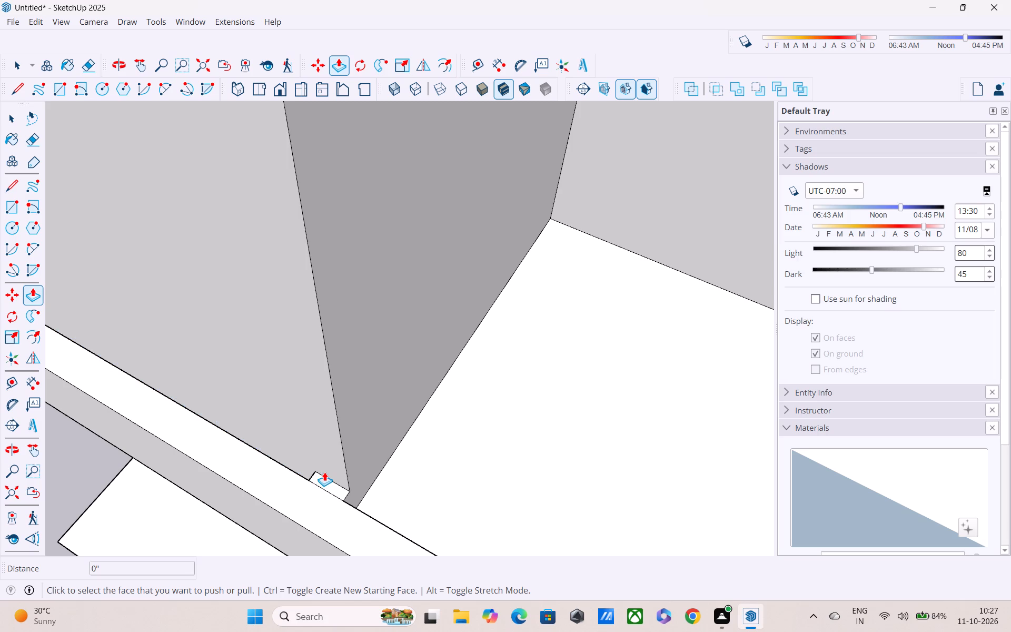
Push/Pull the narrow bay's merged front wall face forward about 2 1/16".
click(327, 456)
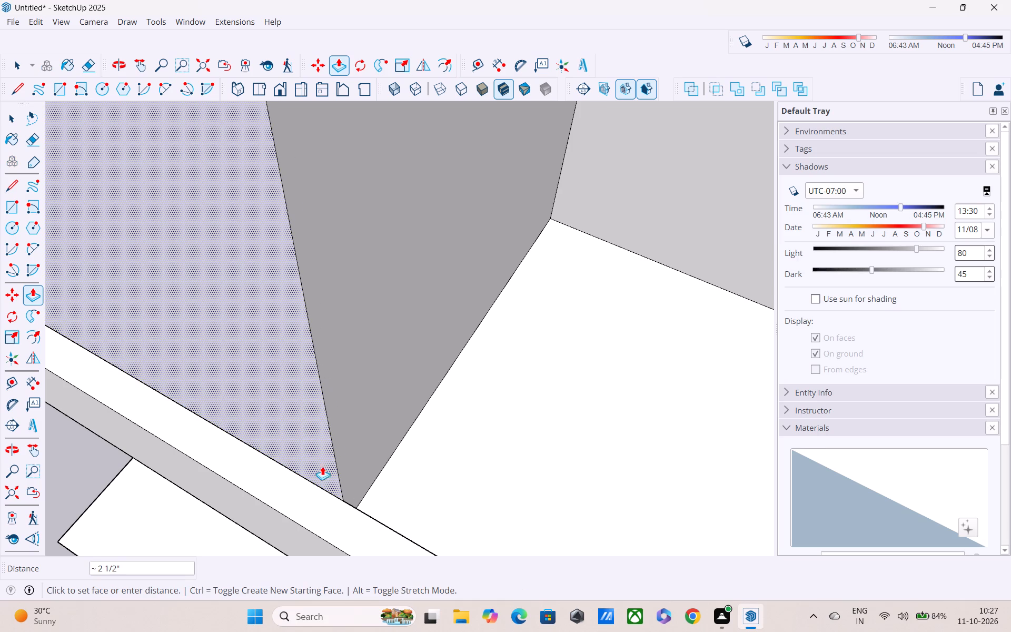
click(322, 465)
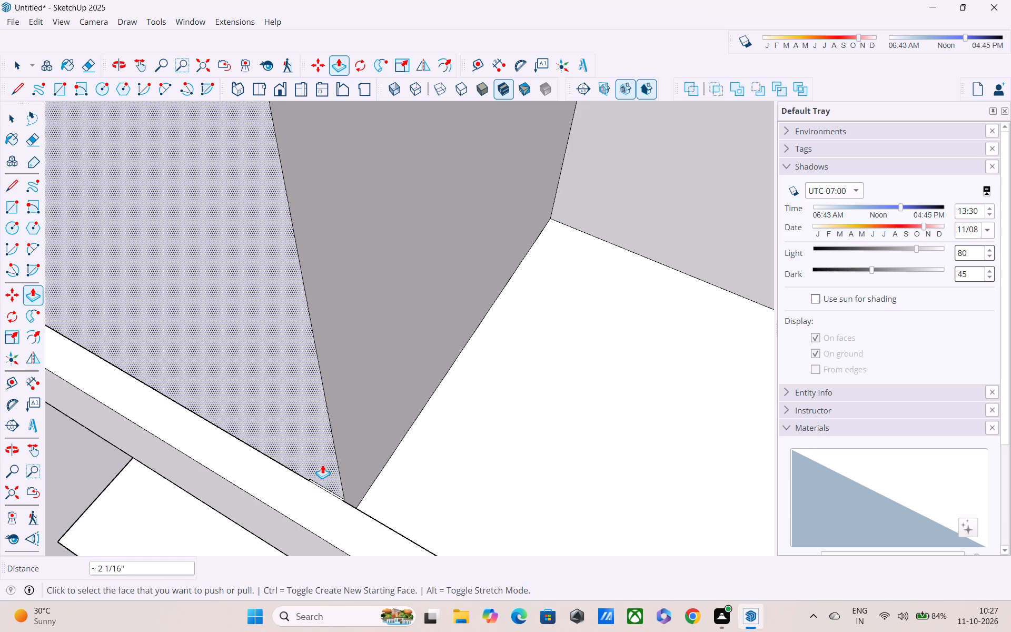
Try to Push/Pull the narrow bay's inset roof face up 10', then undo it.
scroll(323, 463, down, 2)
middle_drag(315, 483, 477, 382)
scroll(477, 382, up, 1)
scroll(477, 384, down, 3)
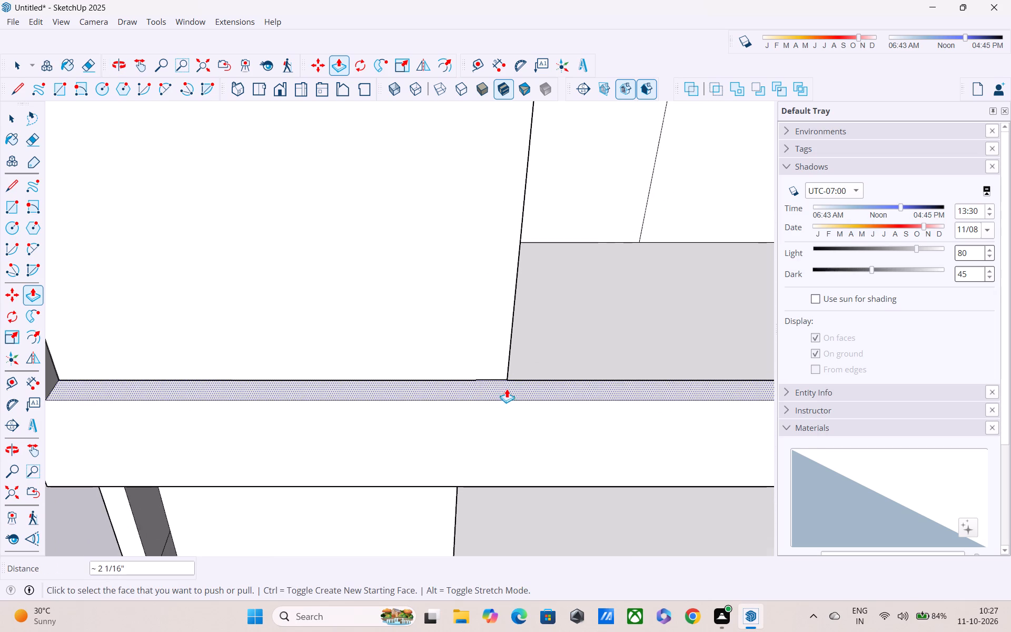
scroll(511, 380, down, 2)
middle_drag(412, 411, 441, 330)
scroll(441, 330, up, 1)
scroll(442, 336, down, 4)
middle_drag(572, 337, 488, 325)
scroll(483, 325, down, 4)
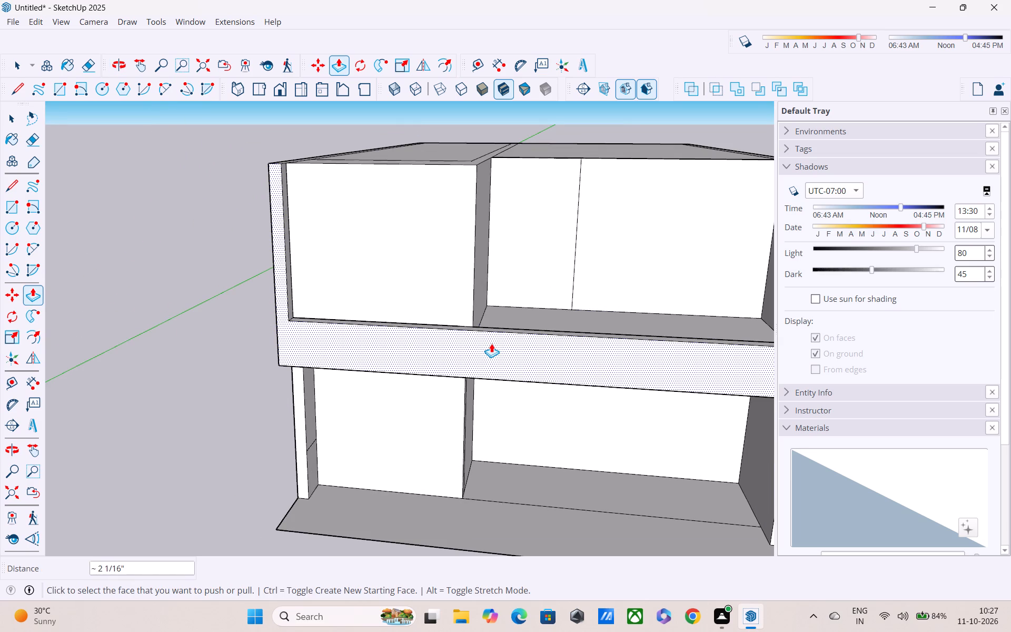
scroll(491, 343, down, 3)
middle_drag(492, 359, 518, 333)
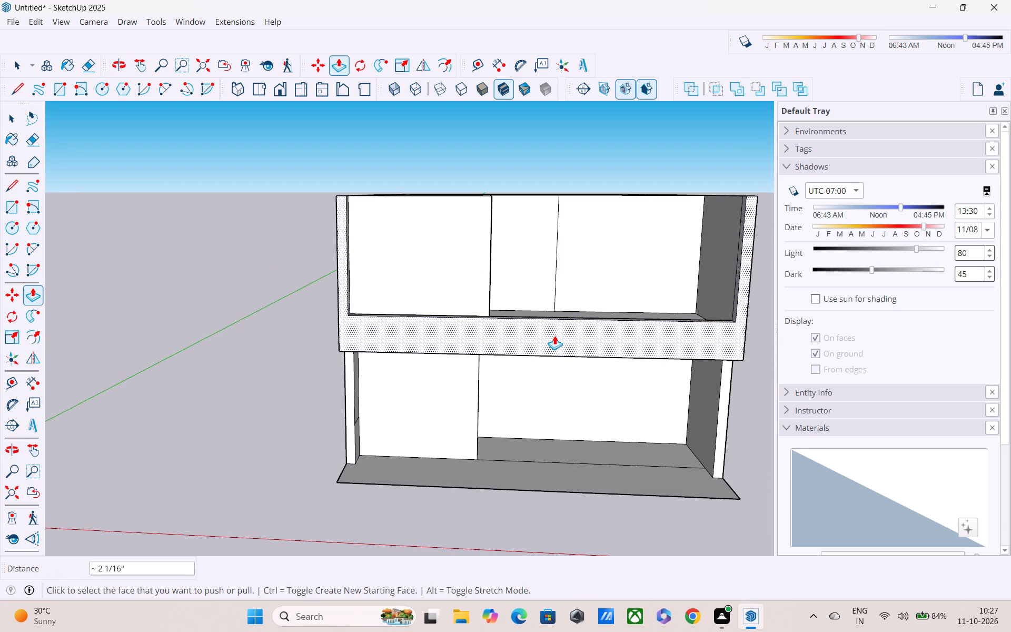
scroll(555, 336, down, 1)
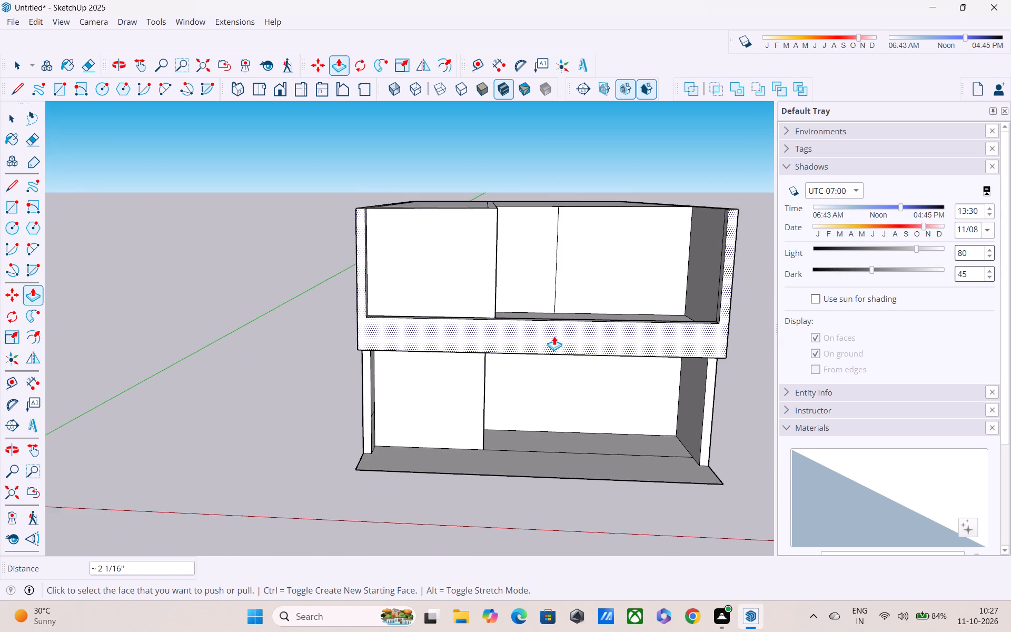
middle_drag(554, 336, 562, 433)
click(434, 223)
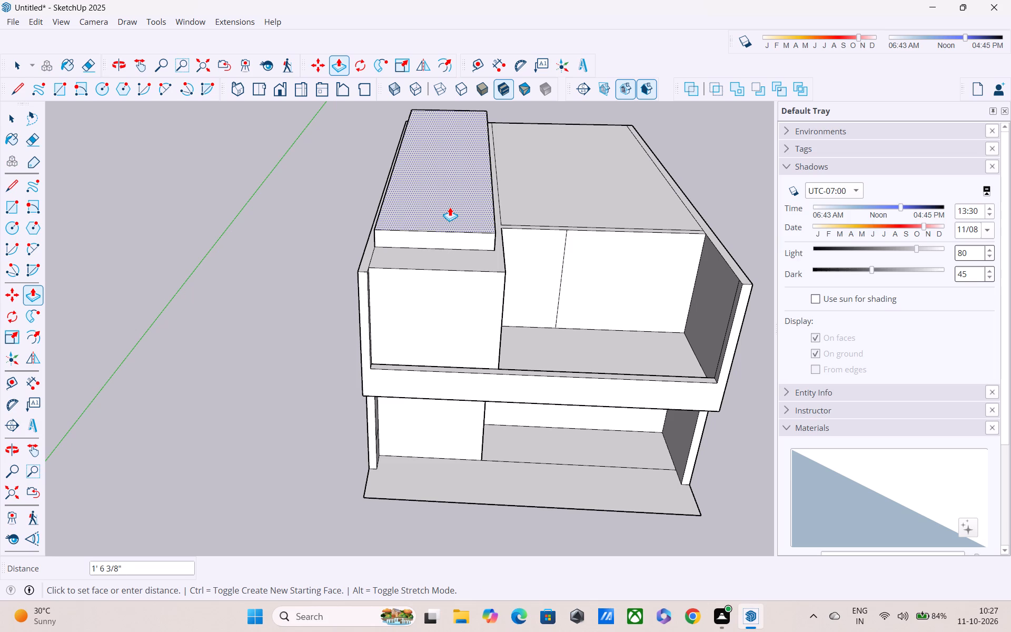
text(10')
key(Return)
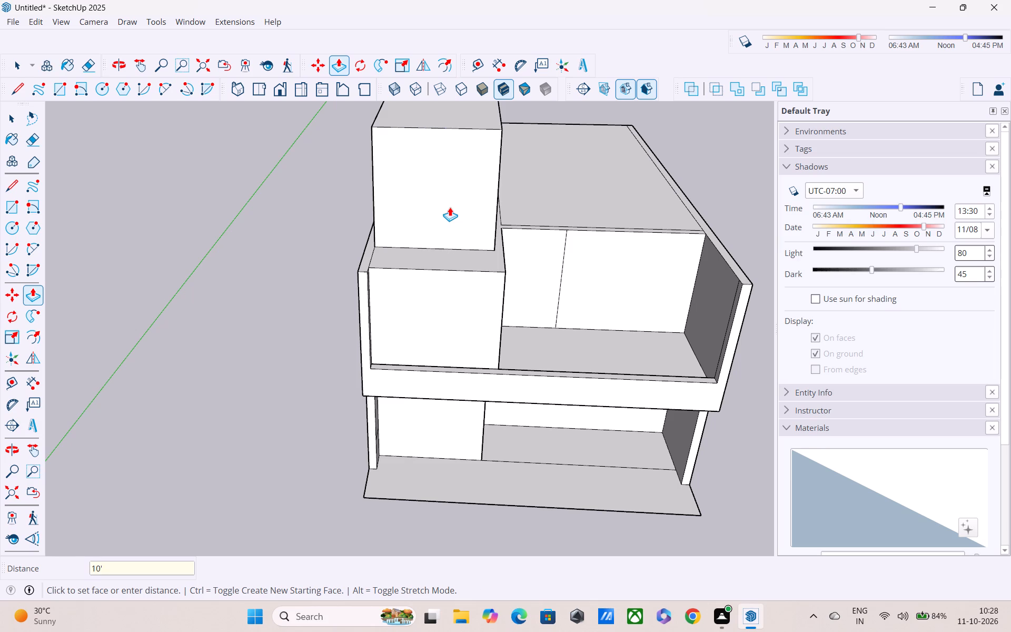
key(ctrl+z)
Push/Pull the narrow bay's inset roof face up 10".
text(10)
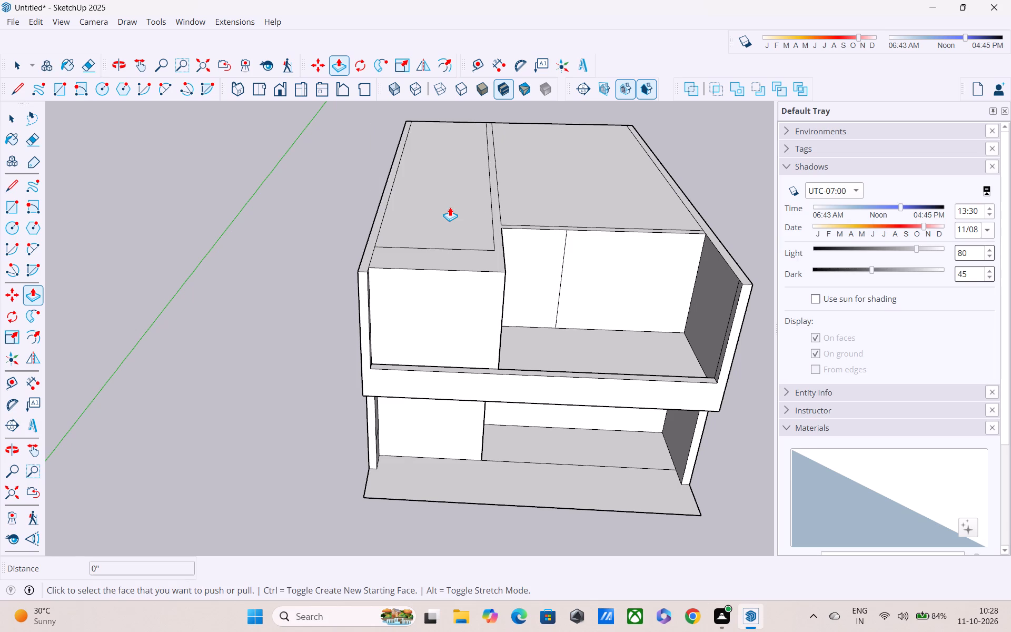
key(shift+quotedbl)
key(Return)
click(466, 197)
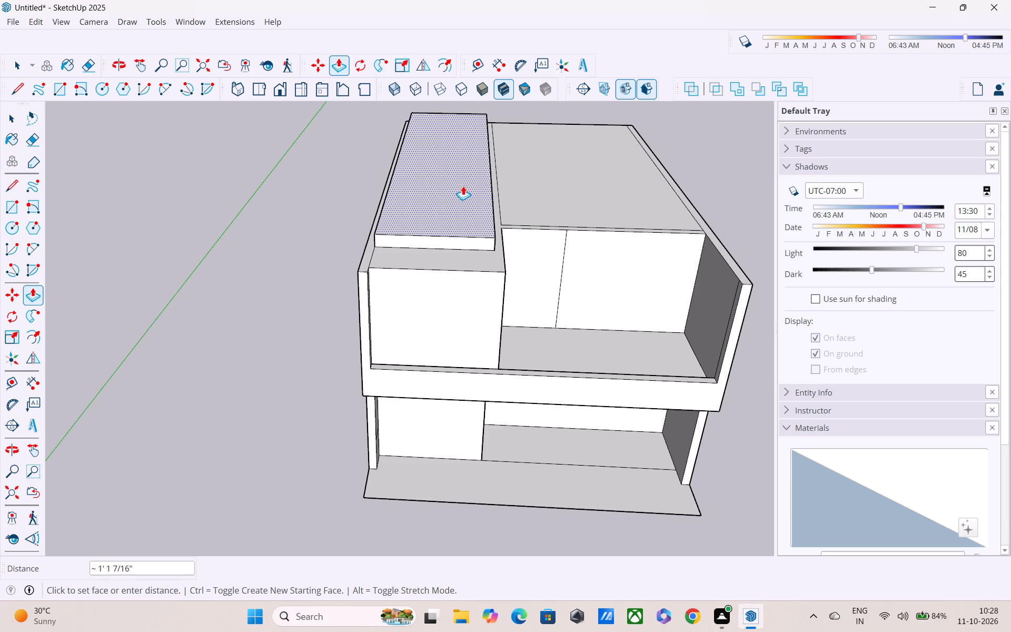
text(10")
key(Return)
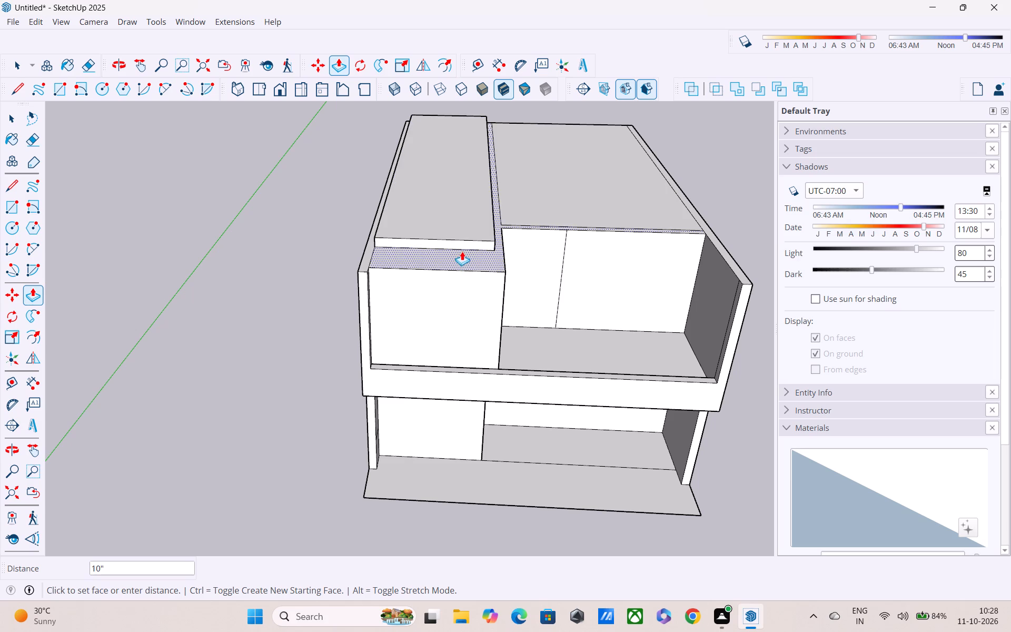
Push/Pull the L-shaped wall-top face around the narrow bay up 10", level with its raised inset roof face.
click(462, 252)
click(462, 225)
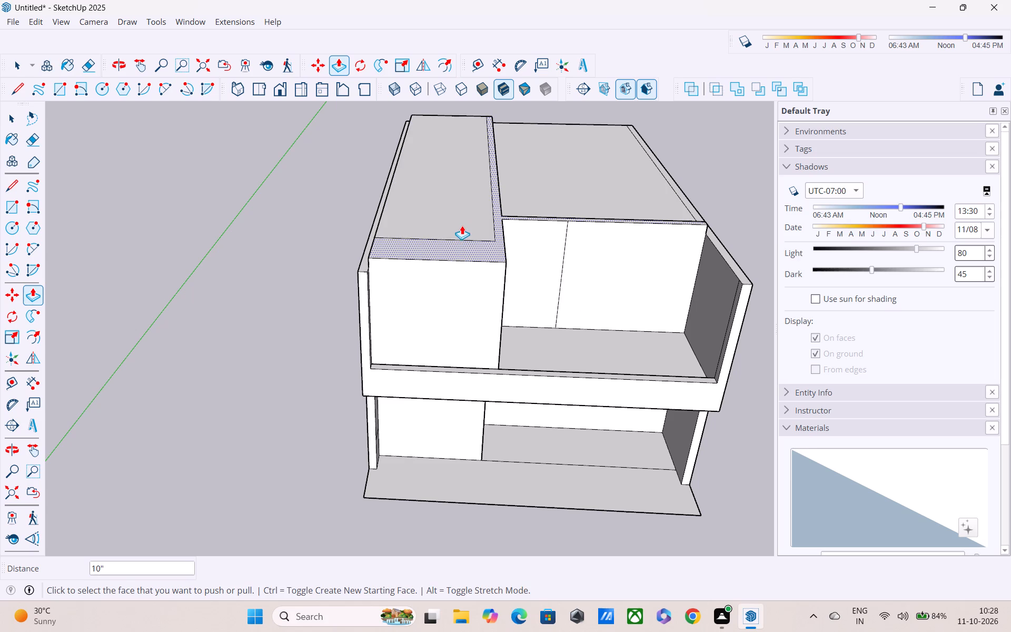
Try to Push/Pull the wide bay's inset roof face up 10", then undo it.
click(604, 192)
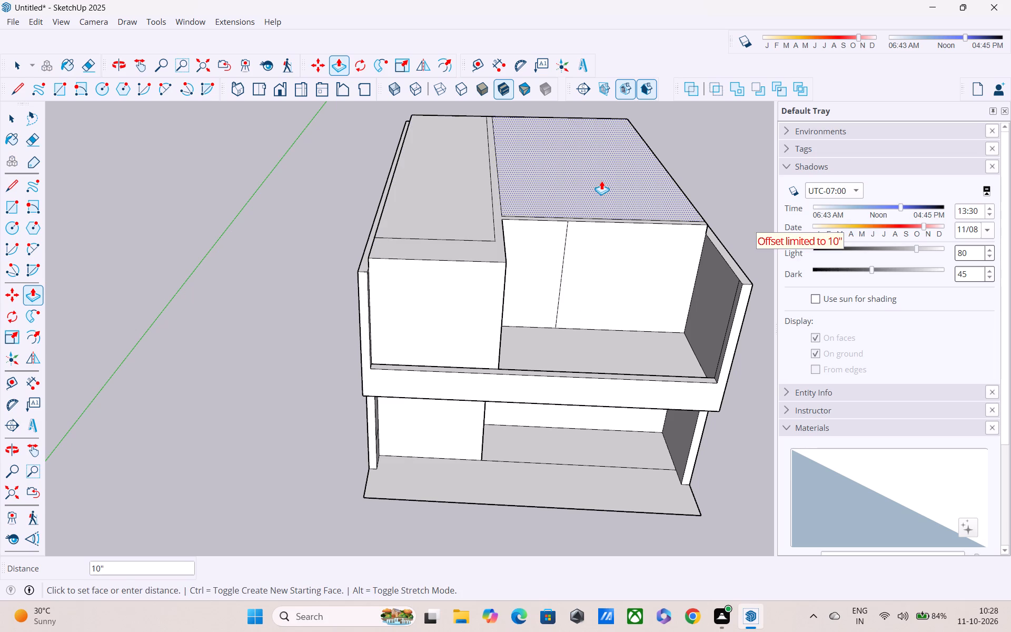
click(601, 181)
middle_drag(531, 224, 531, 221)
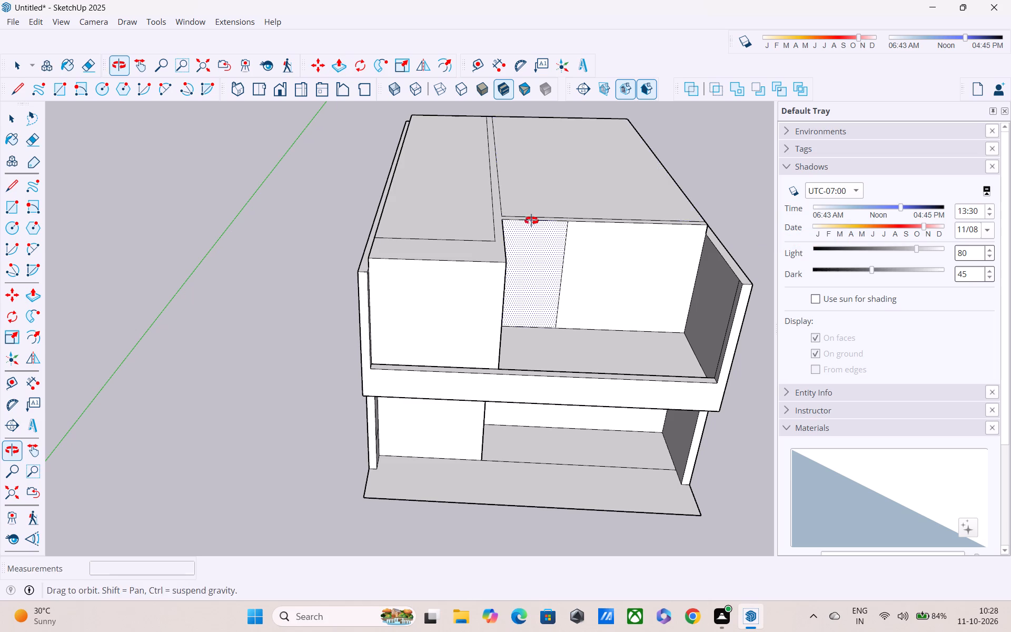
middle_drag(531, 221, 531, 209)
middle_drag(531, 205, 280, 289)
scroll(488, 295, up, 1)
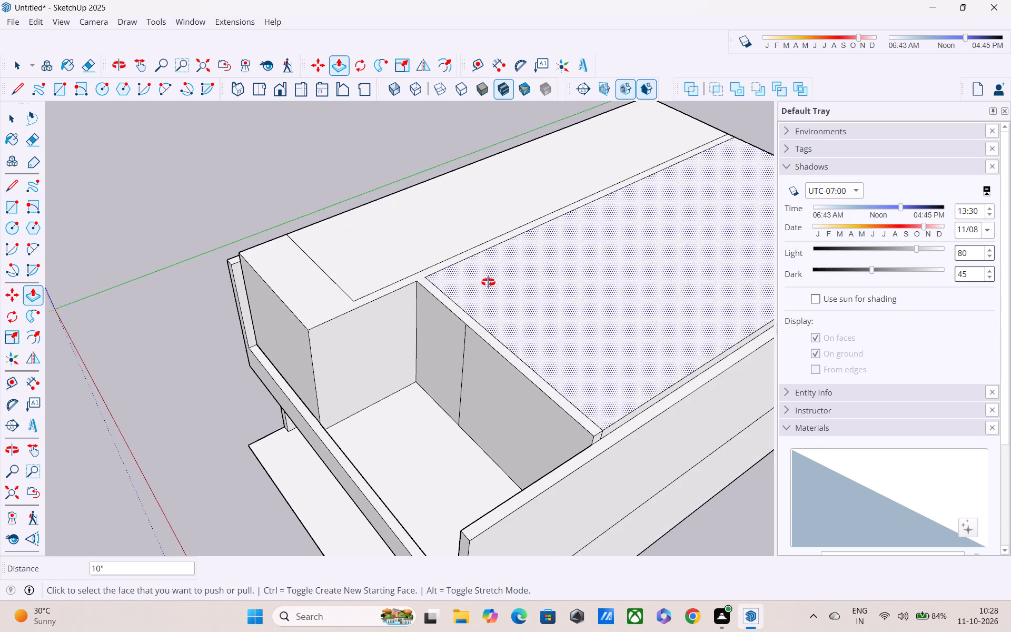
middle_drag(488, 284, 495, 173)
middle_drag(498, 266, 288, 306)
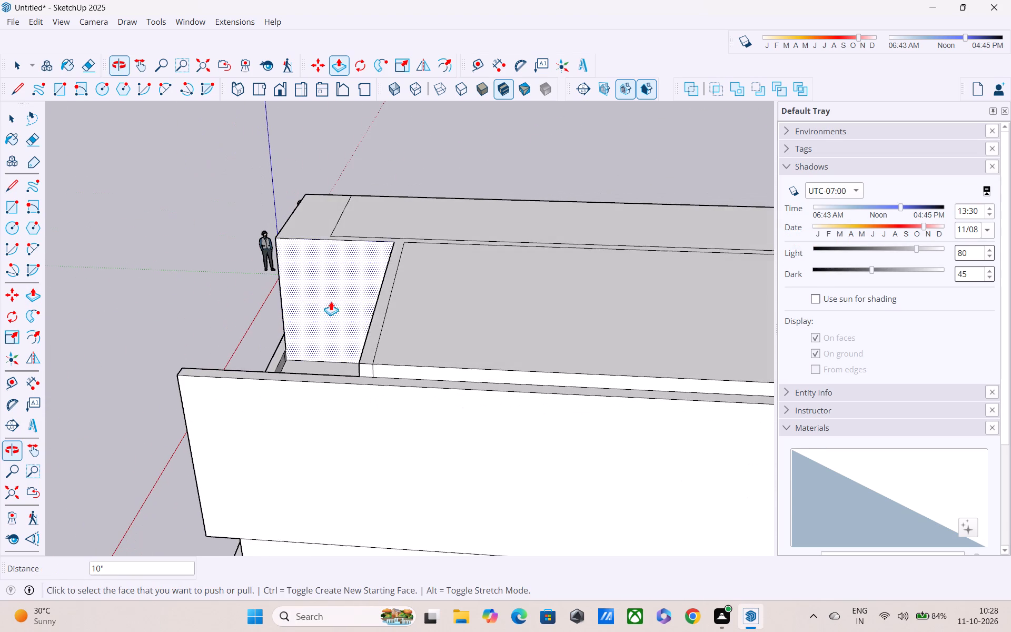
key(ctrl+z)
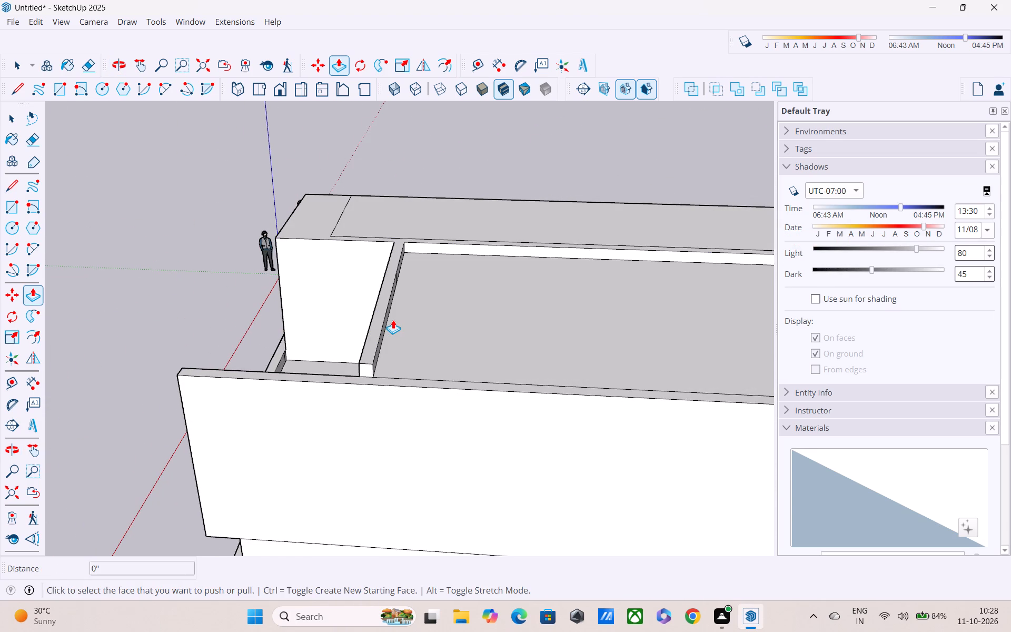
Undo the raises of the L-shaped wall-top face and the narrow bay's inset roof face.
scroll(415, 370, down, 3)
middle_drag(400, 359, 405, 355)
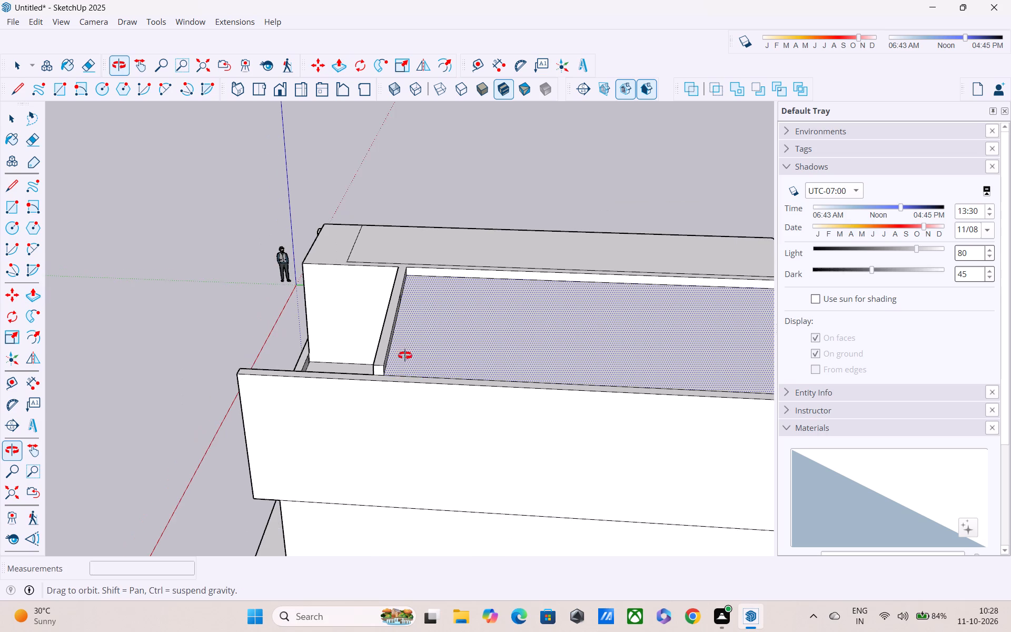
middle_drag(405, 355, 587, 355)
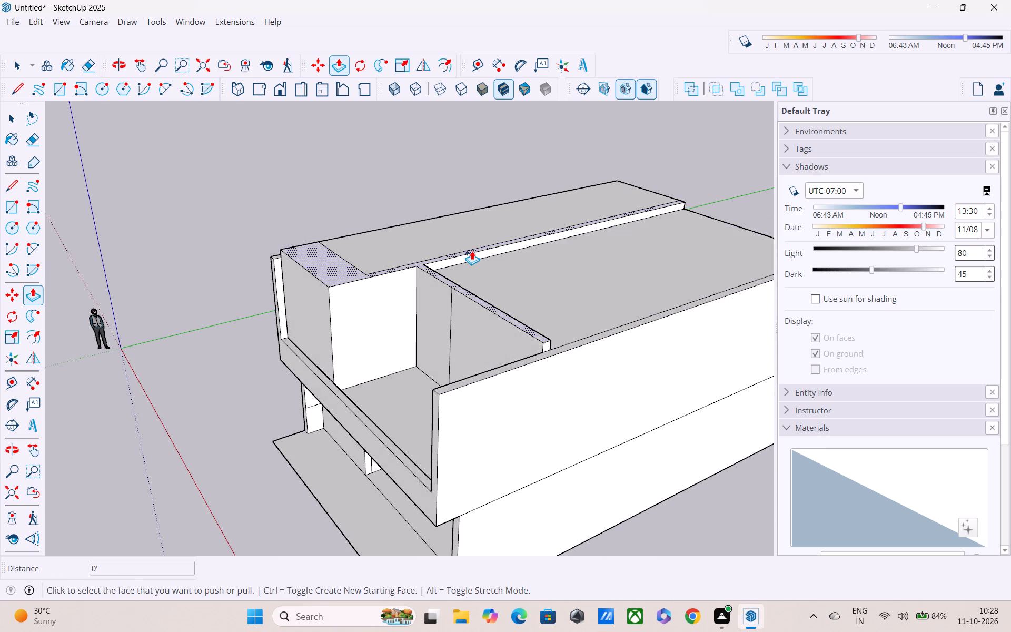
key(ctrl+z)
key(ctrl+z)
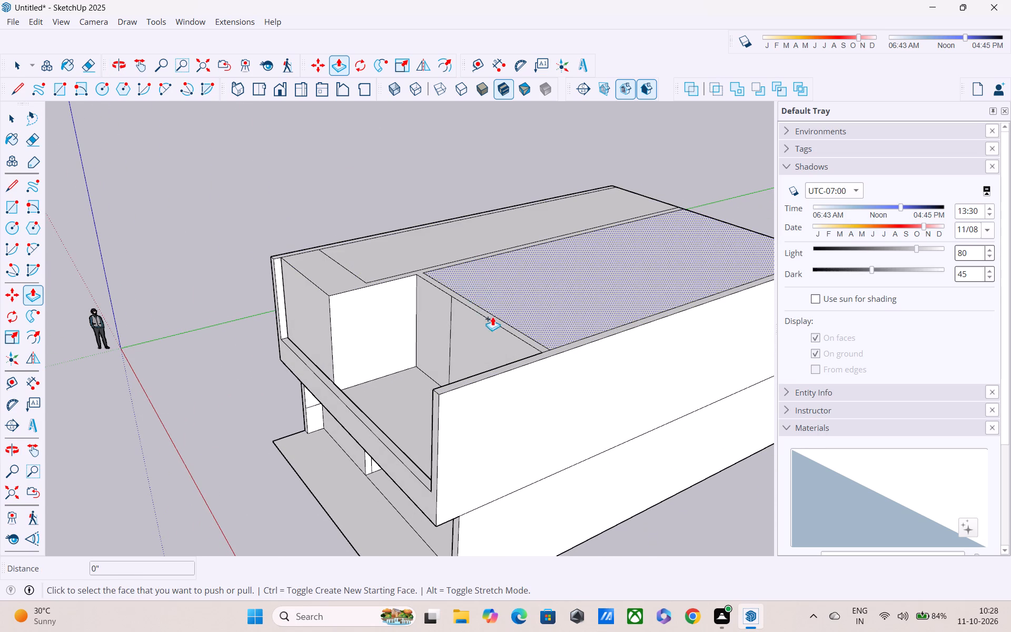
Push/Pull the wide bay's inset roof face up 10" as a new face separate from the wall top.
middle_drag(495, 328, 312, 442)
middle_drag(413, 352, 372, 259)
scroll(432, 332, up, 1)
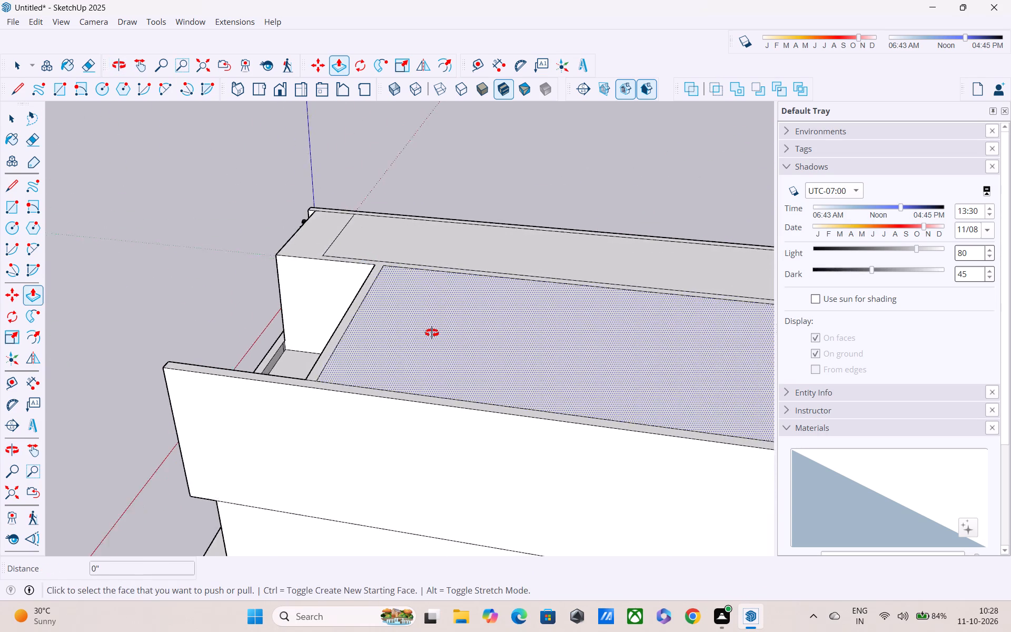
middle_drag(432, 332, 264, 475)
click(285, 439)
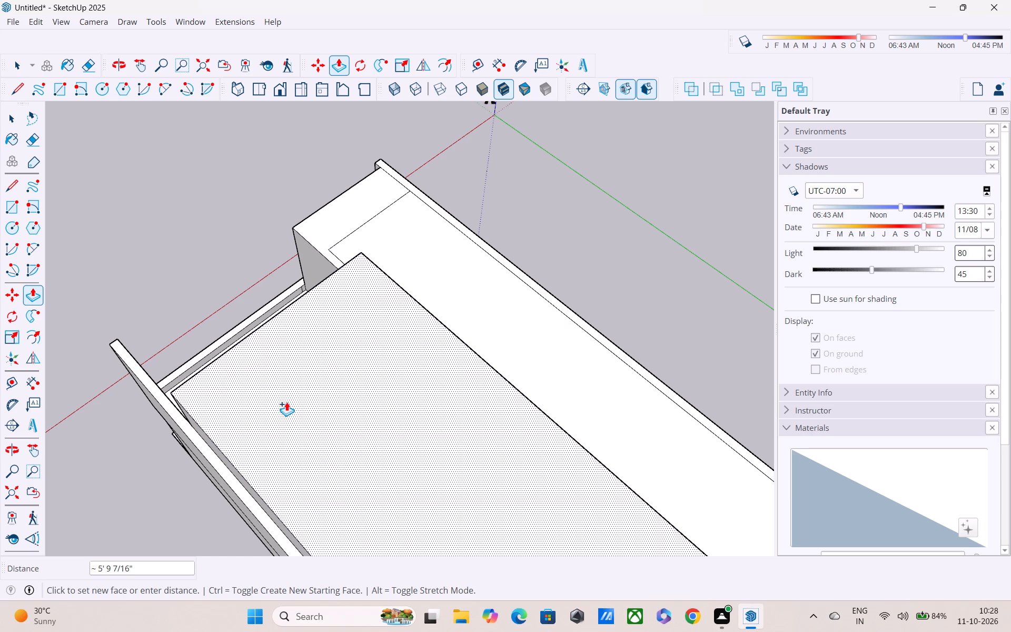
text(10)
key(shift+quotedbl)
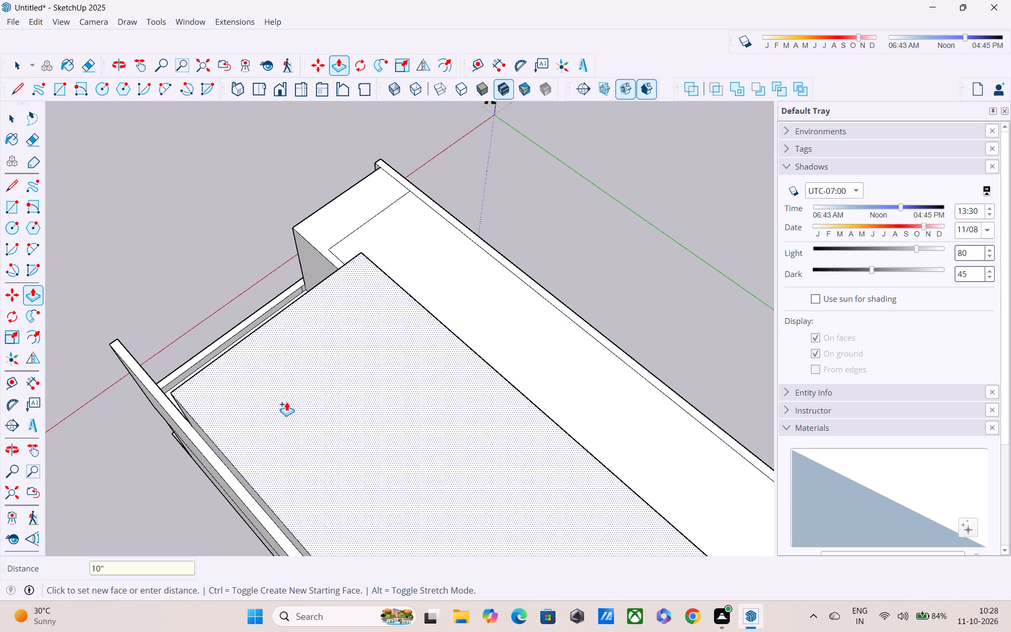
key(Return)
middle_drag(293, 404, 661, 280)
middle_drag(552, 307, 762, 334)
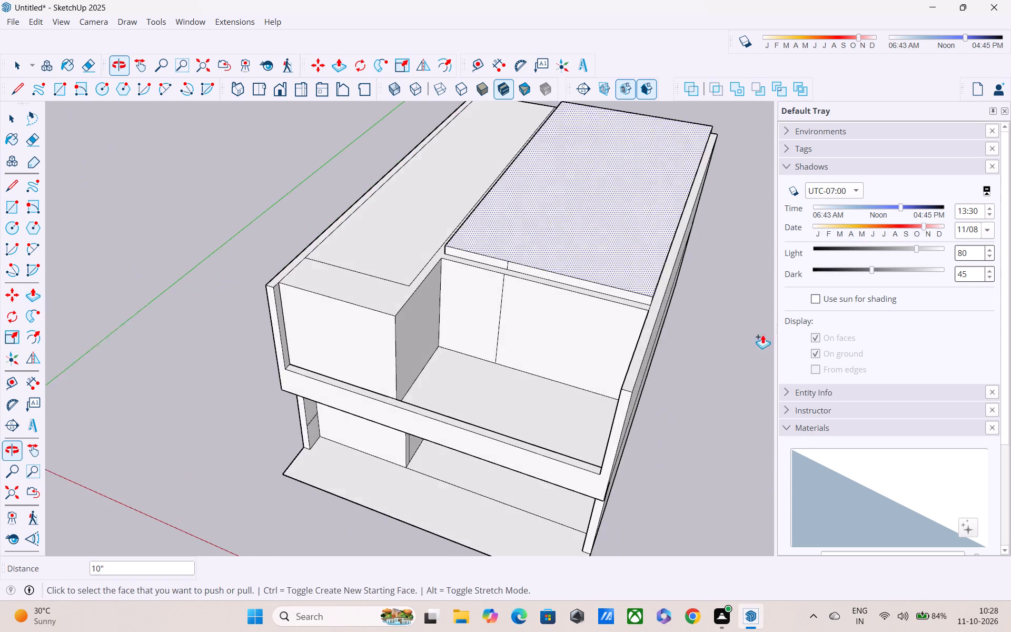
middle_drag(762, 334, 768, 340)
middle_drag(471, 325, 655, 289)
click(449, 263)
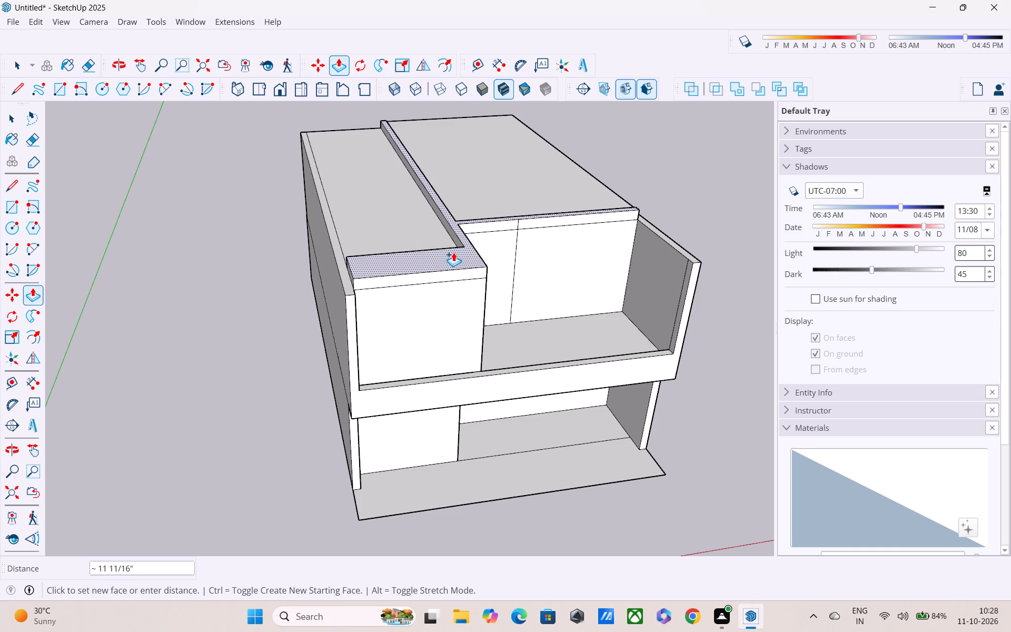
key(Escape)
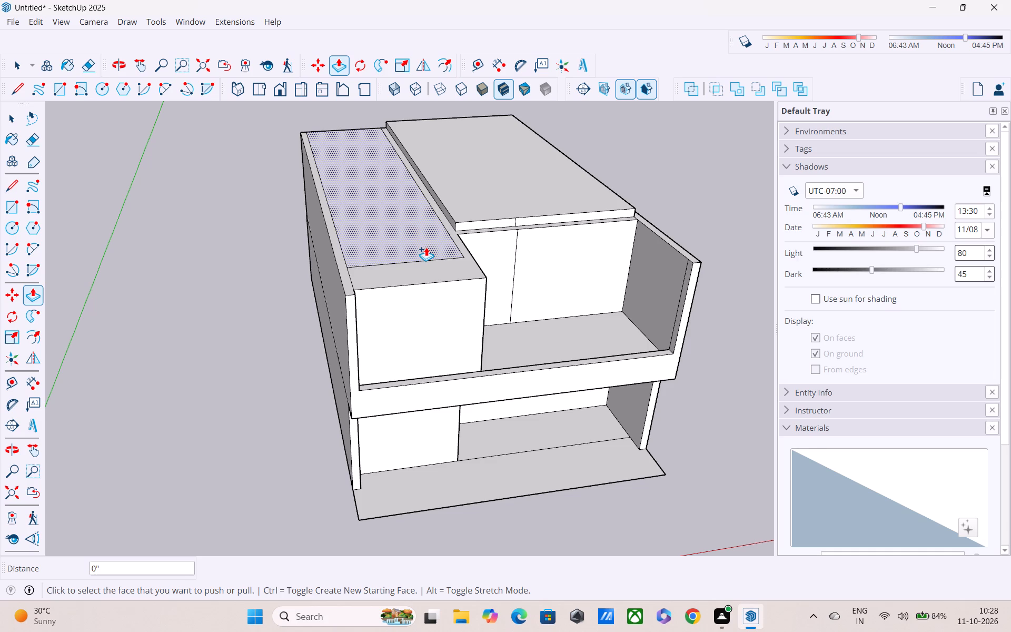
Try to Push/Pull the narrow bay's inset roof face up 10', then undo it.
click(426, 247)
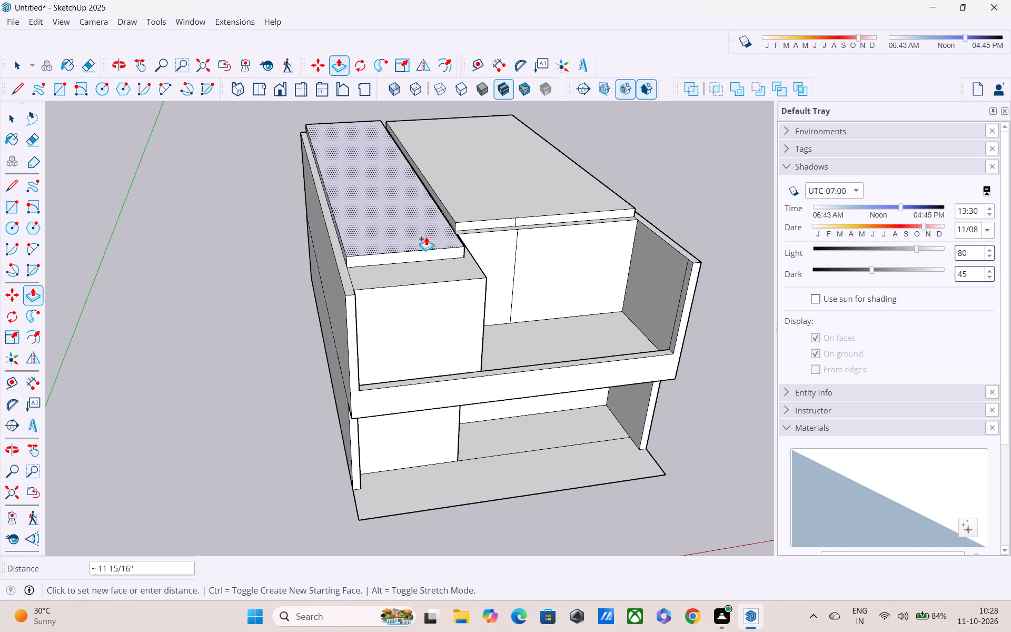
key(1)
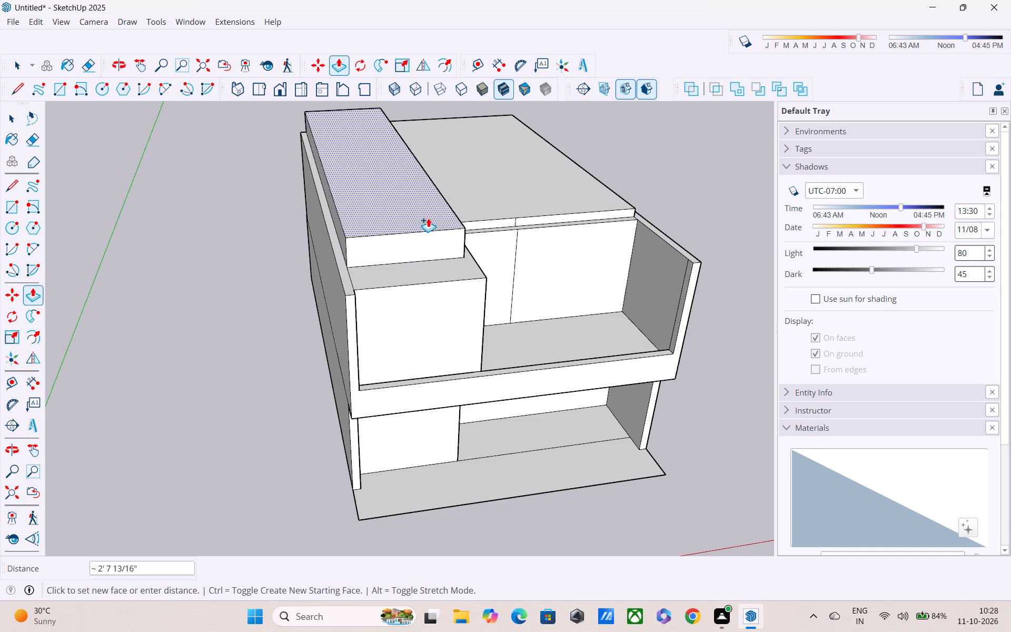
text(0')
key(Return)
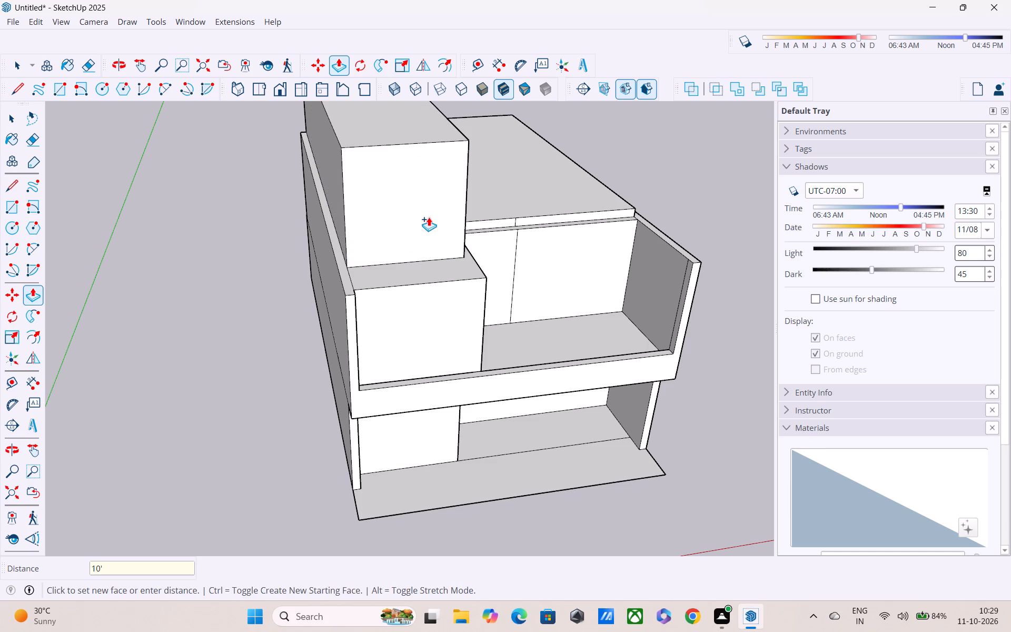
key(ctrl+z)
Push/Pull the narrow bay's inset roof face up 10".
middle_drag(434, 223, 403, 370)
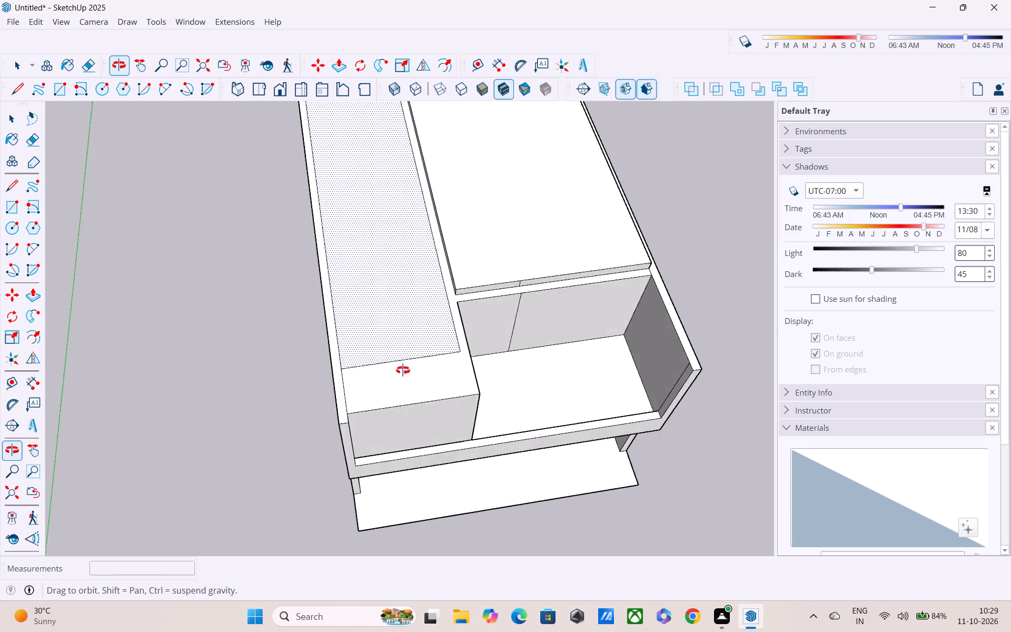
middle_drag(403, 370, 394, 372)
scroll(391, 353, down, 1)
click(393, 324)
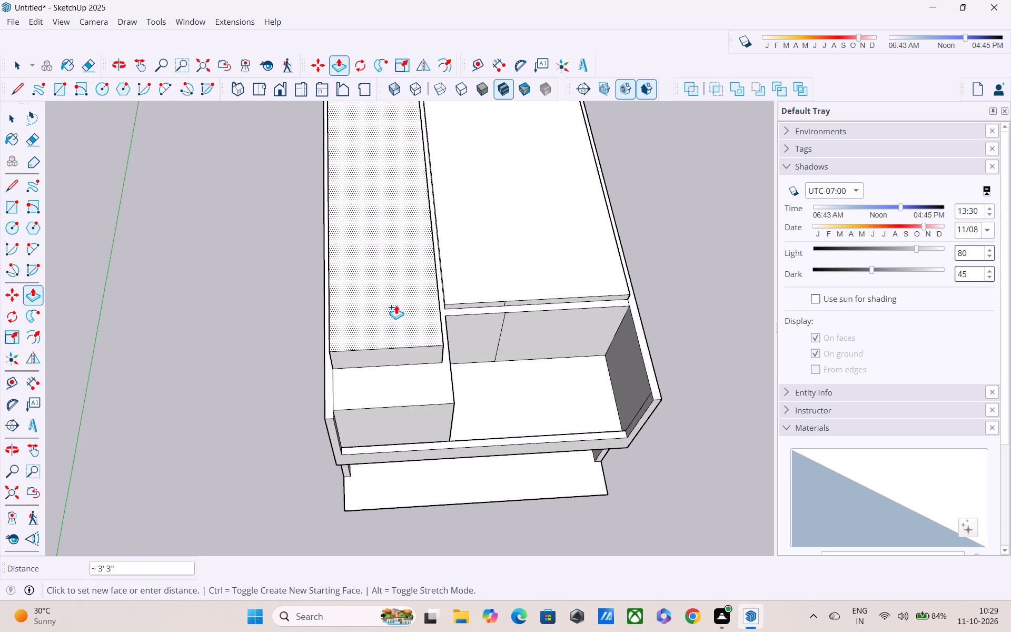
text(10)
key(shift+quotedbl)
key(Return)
Examine the two raised roof slabs and the wall tops around them from above and from the front.
middle_drag(407, 329, 393, 334)
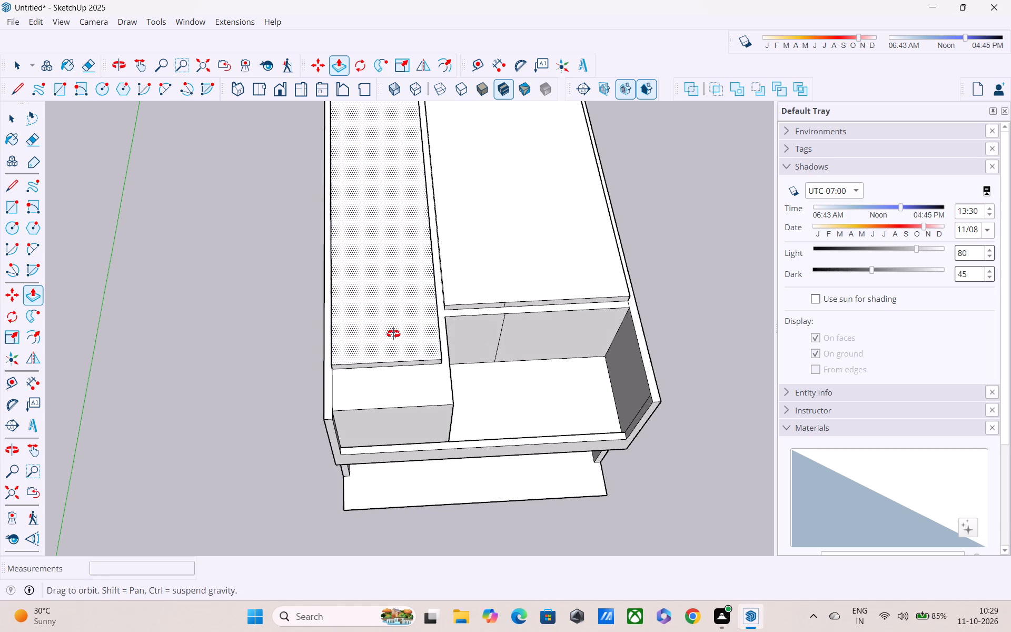
middle_drag(393, 334, 335, 346)
middle_drag(434, 394, 385, 455)
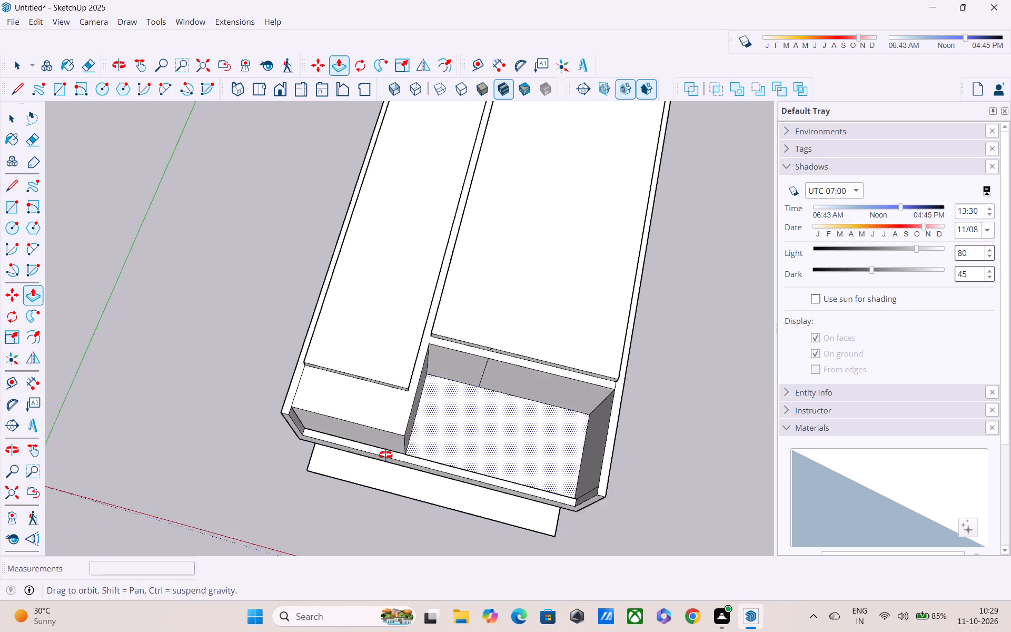
middle_drag(385, 455, 360, 467)
scroll(360, 467, down, 2)
middle_drag(364, 484, 385, 439)
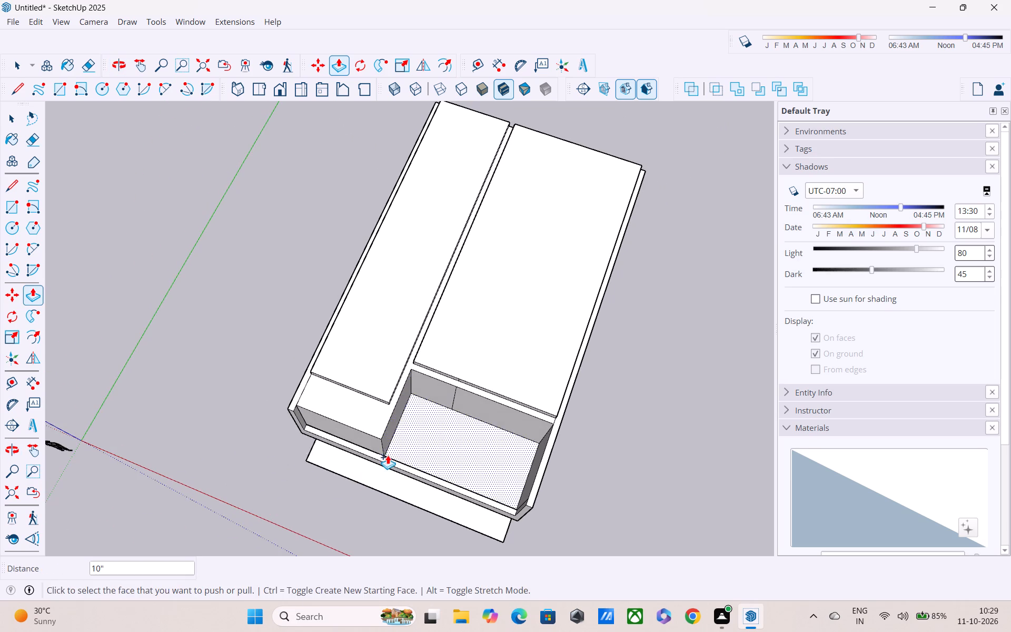
middle_drag(388, 453, 389, 385)
scroll(396, 400, down, 1)
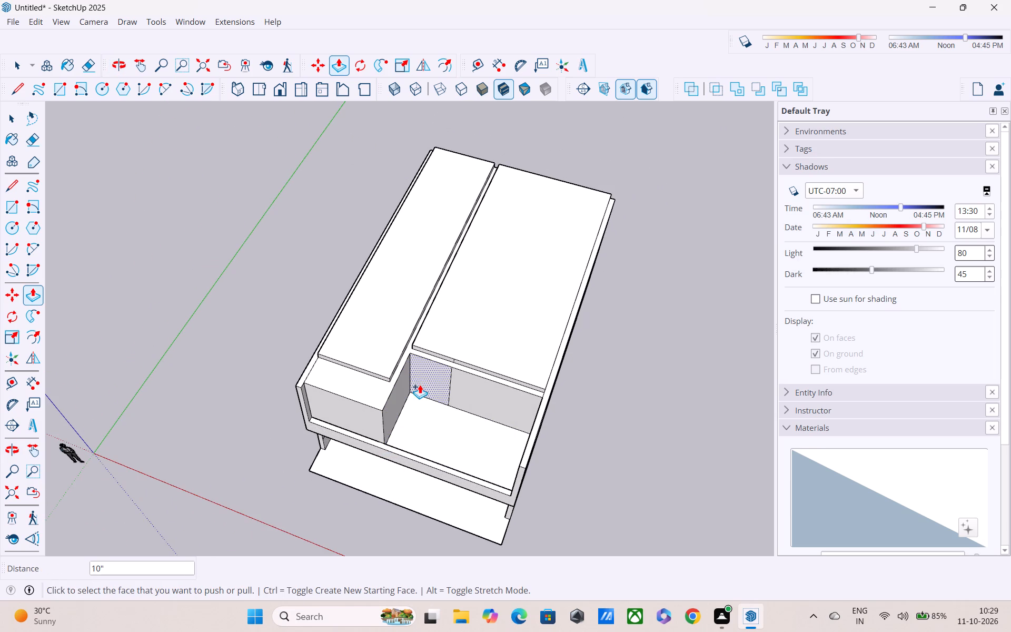
middle_drag(426, 372, 328, 387)
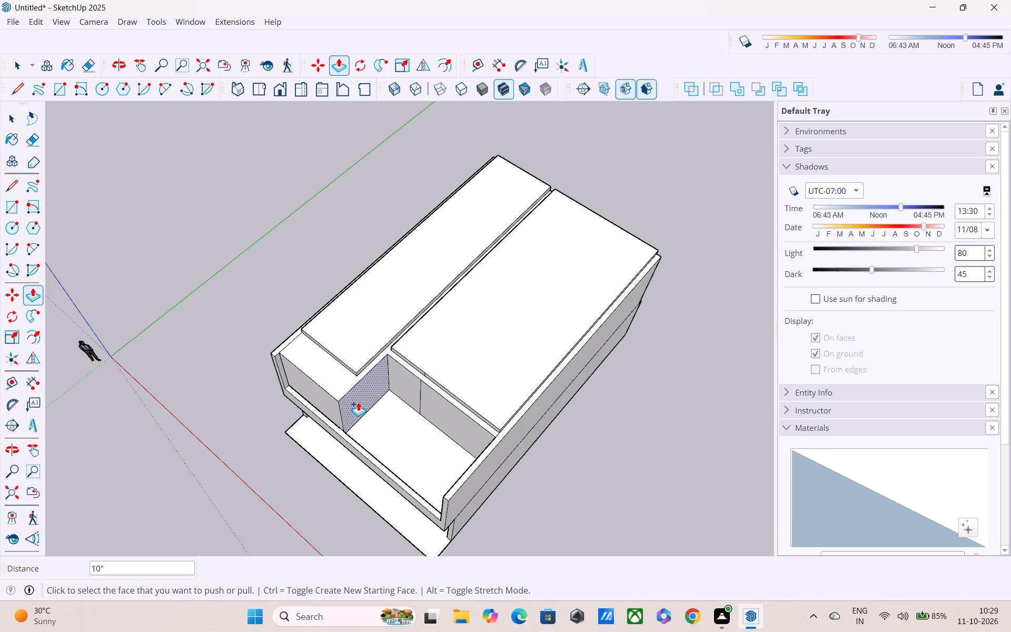
middle_drag(358, 402, 375, 341)
middle_drag(374, 371, 391, 318)
middle_drag(382, 372, 425, 332)
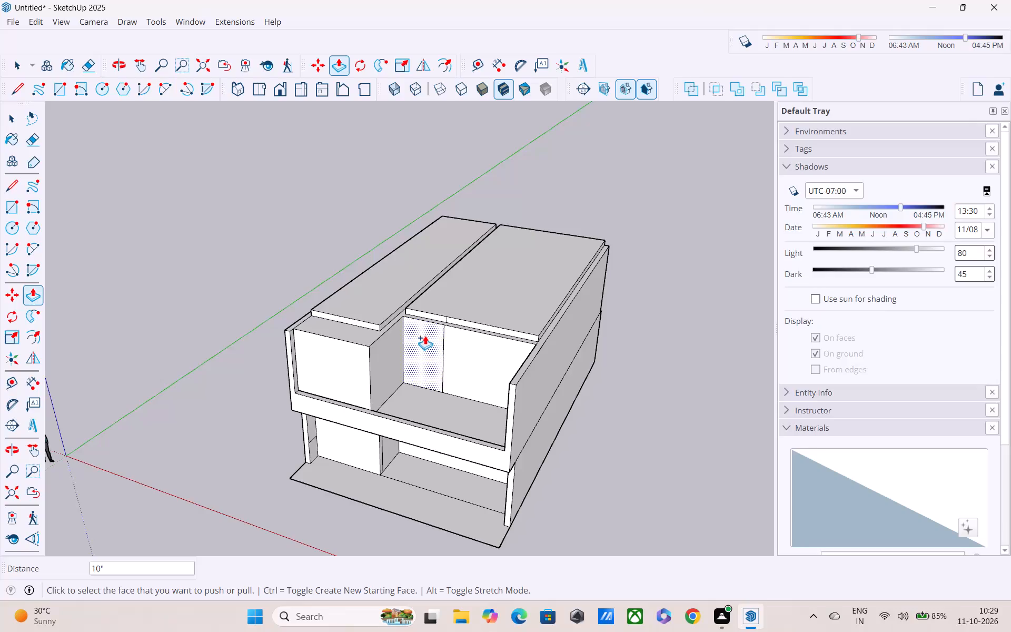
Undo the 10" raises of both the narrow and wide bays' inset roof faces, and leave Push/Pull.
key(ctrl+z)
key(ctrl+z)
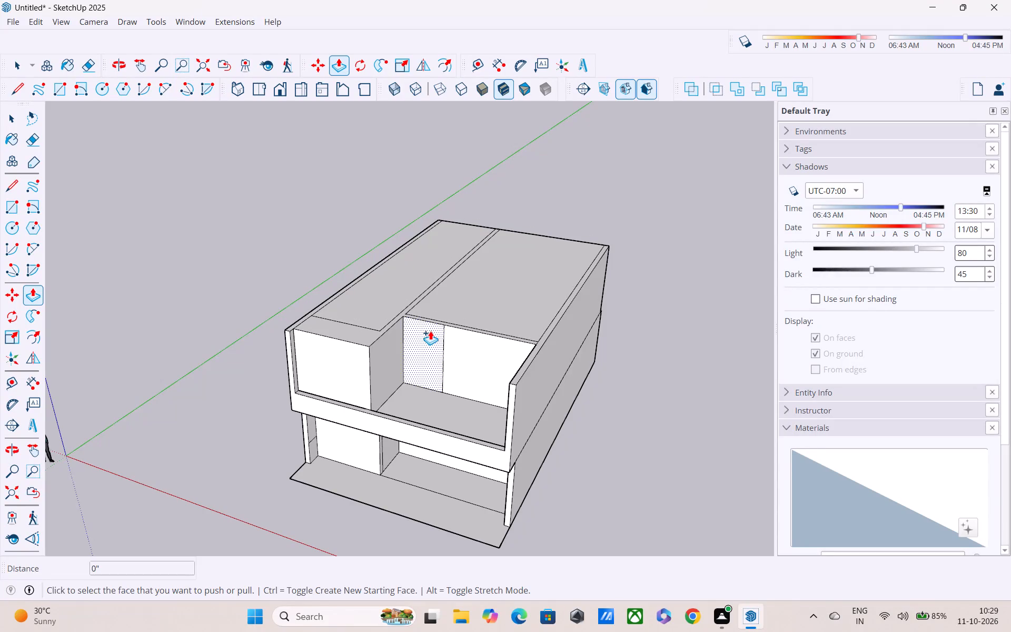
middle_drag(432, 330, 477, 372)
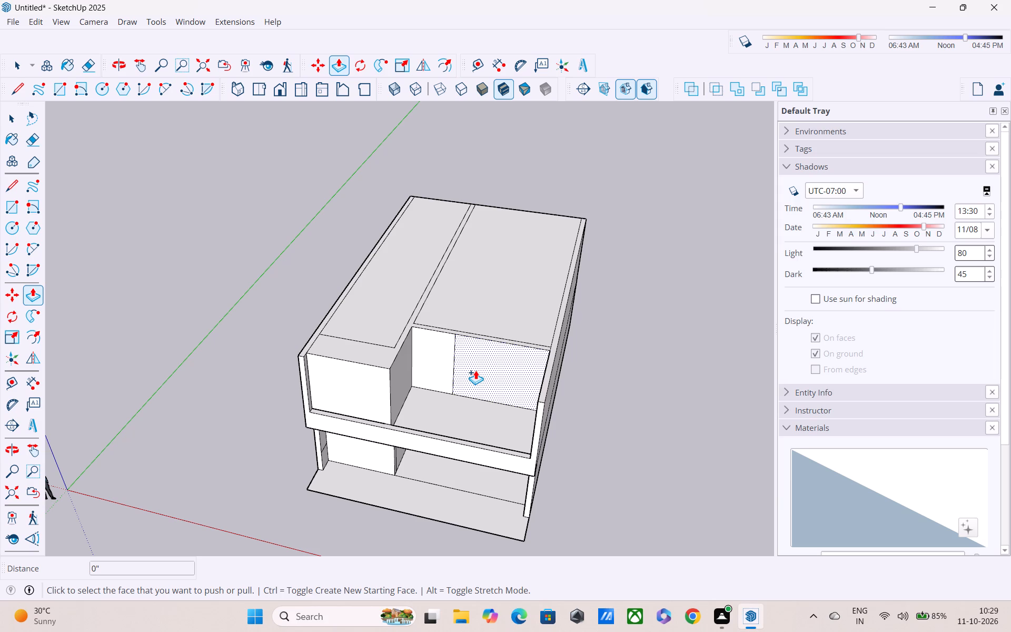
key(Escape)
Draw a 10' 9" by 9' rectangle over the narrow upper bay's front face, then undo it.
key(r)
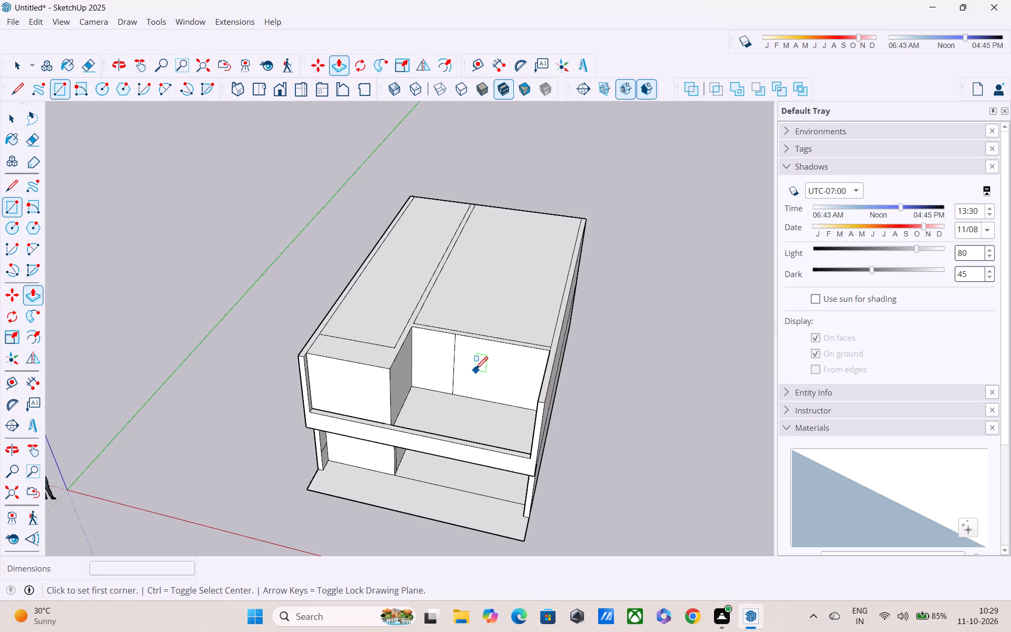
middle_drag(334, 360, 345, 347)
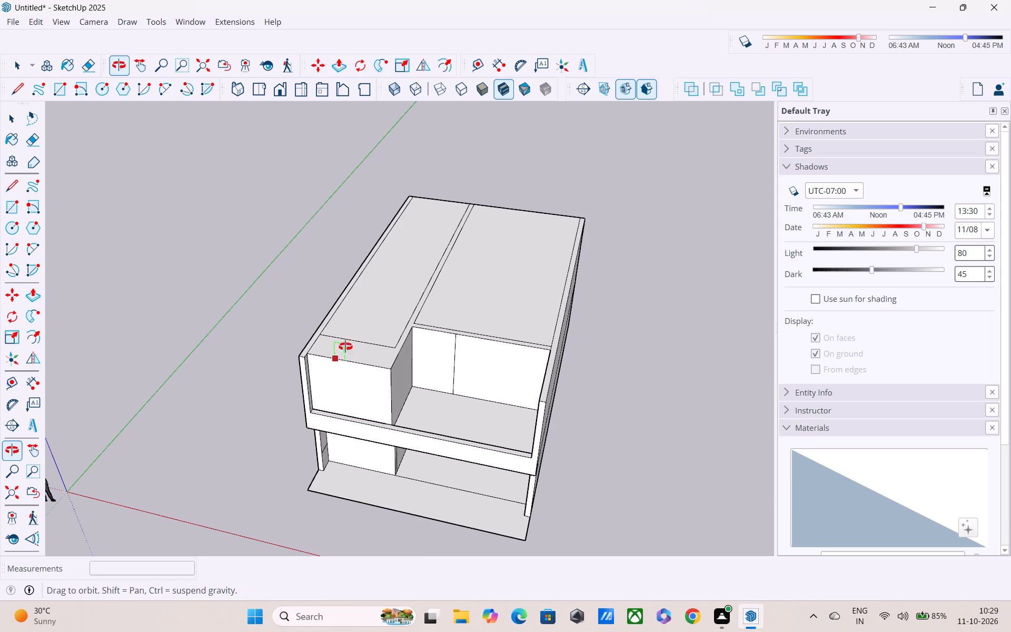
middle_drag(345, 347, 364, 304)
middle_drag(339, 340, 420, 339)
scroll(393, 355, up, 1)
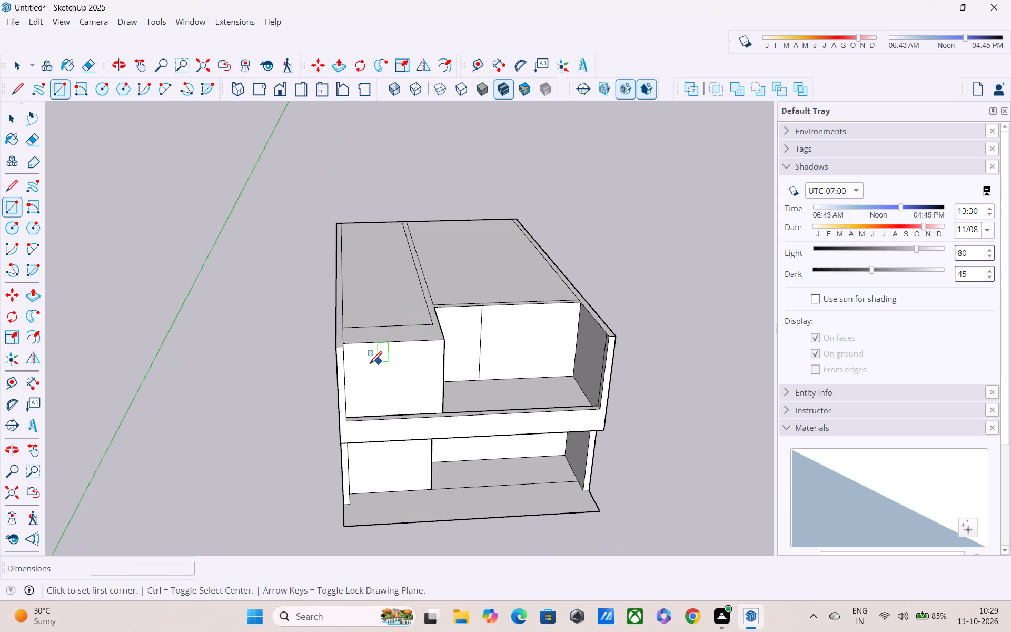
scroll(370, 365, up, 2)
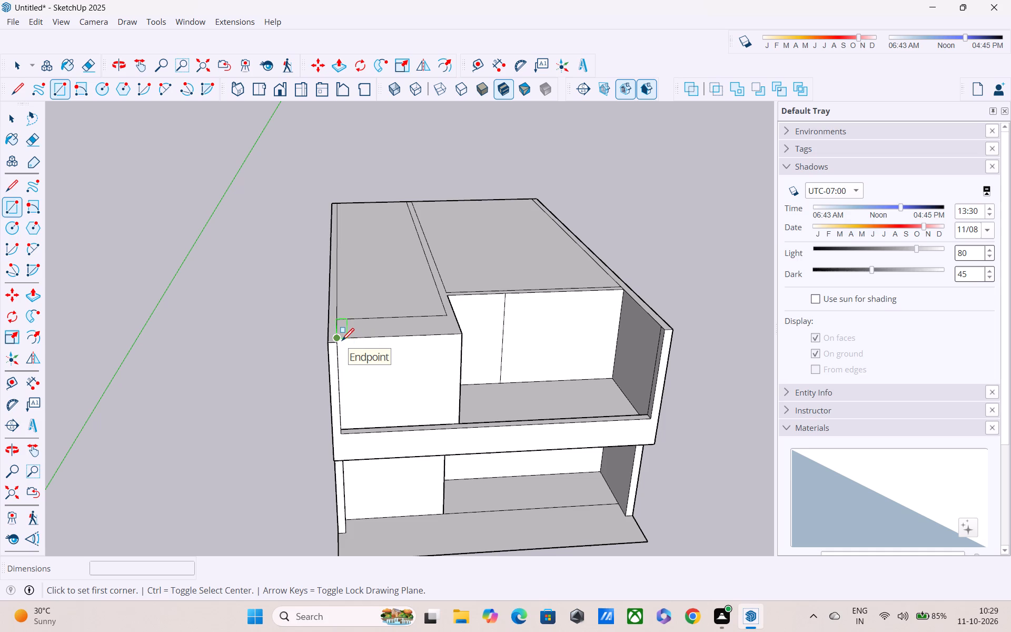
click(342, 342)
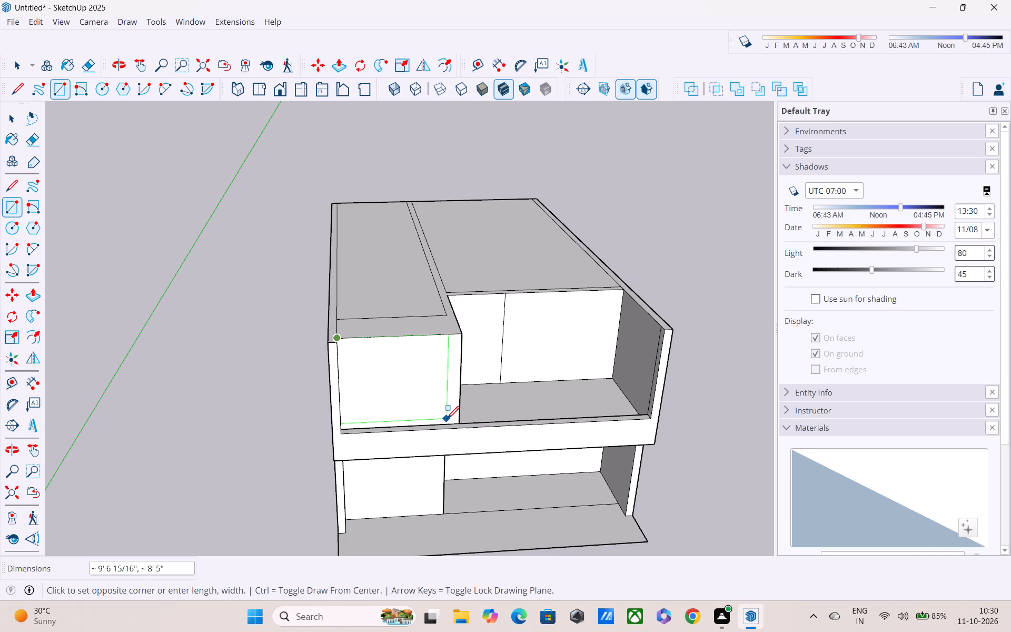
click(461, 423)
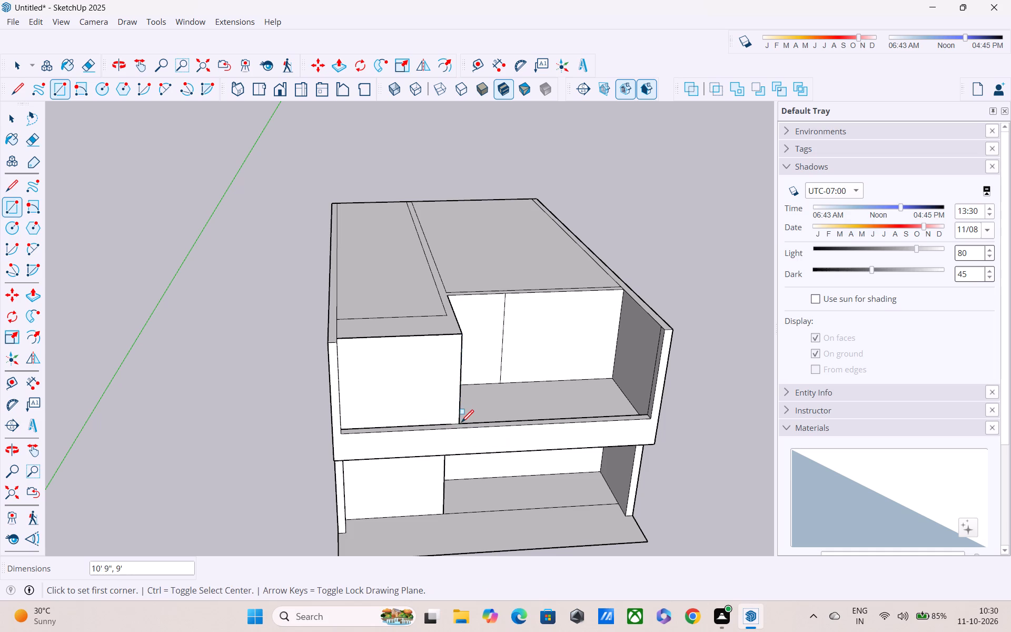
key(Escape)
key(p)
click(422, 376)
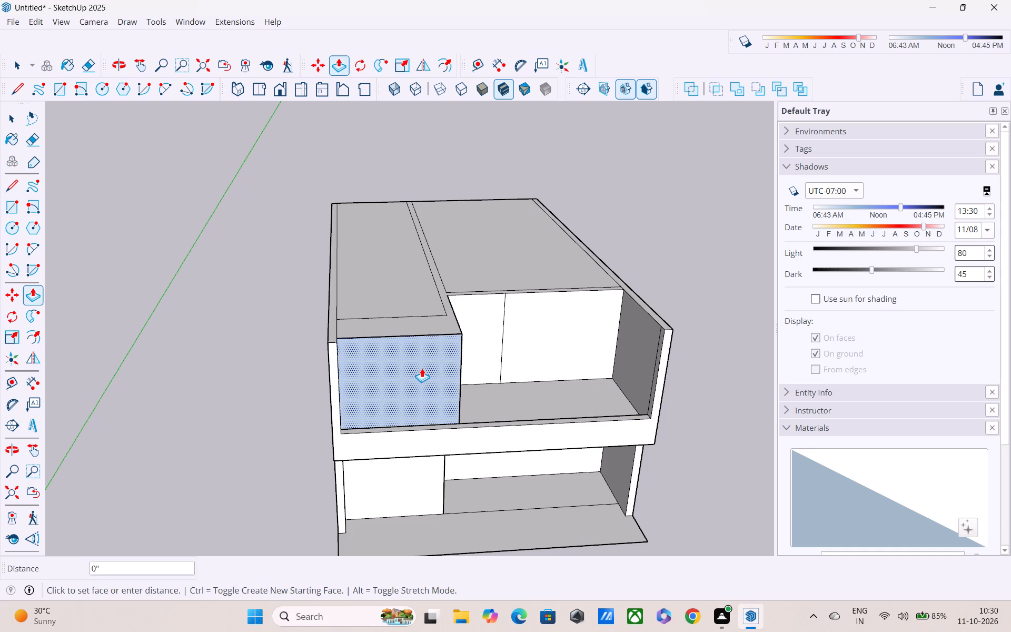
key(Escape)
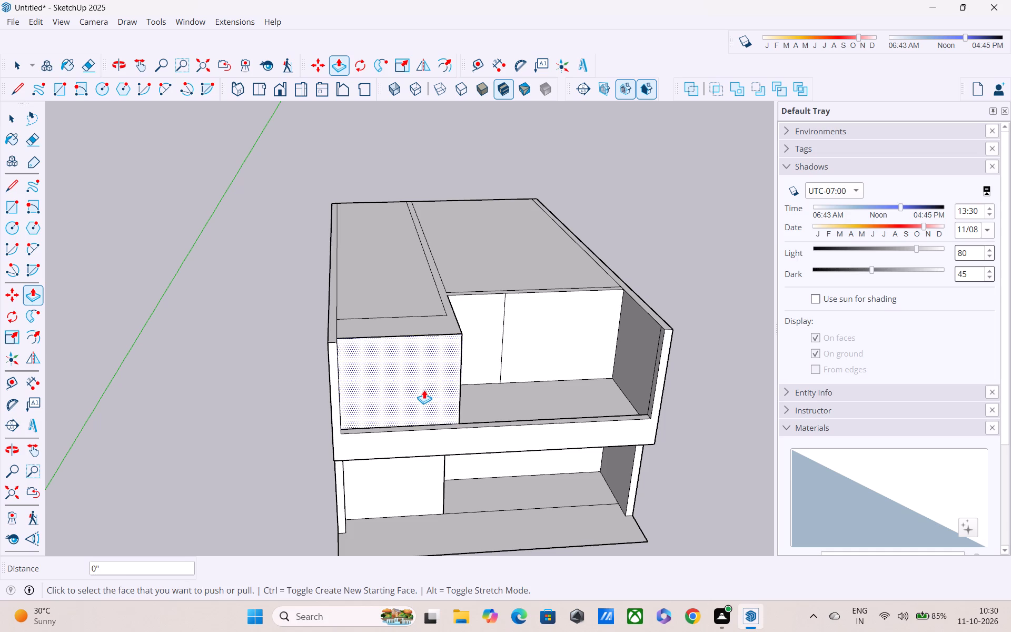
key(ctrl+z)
Push/Pull the narrow upper bay's front face inward in stages, starting with about 9 11/16" and ending with about 7 5/8".
click(426, 388)
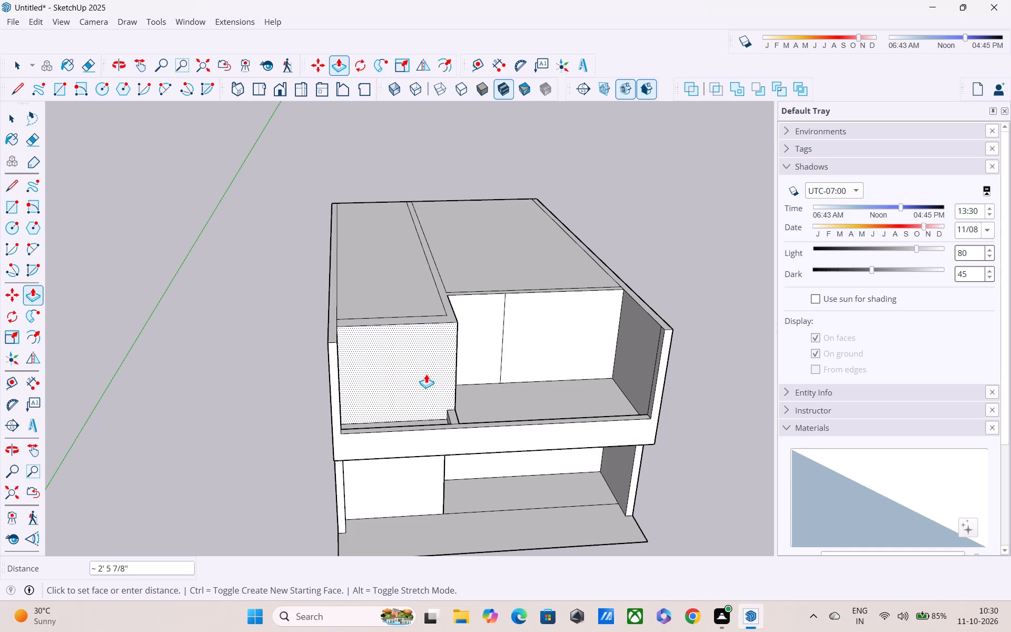
middle_drag(425, 374, 353, 444)
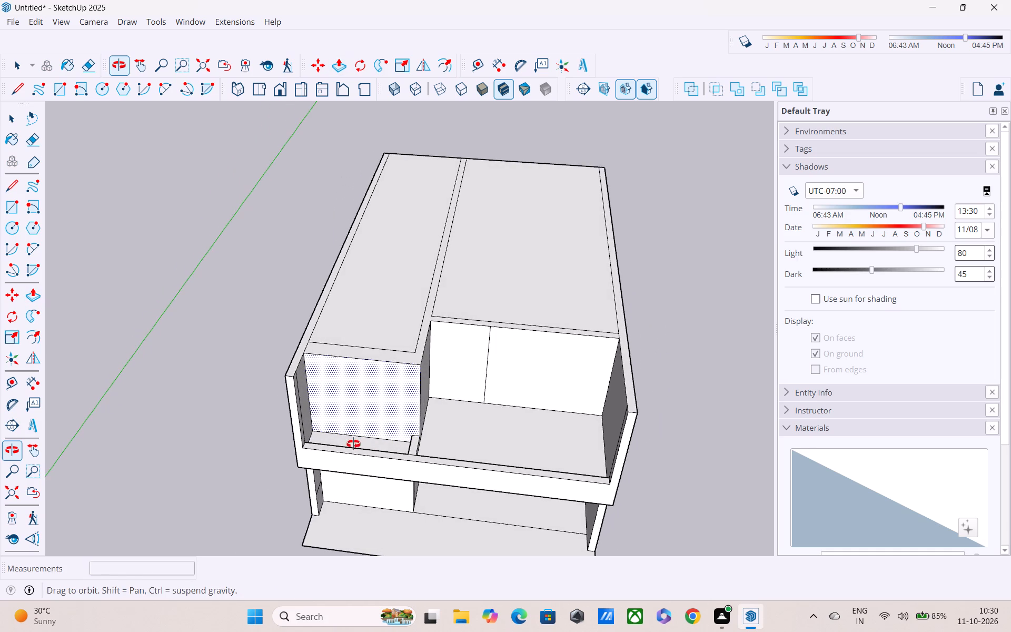
middle_drag(353, 444, 353, 445)
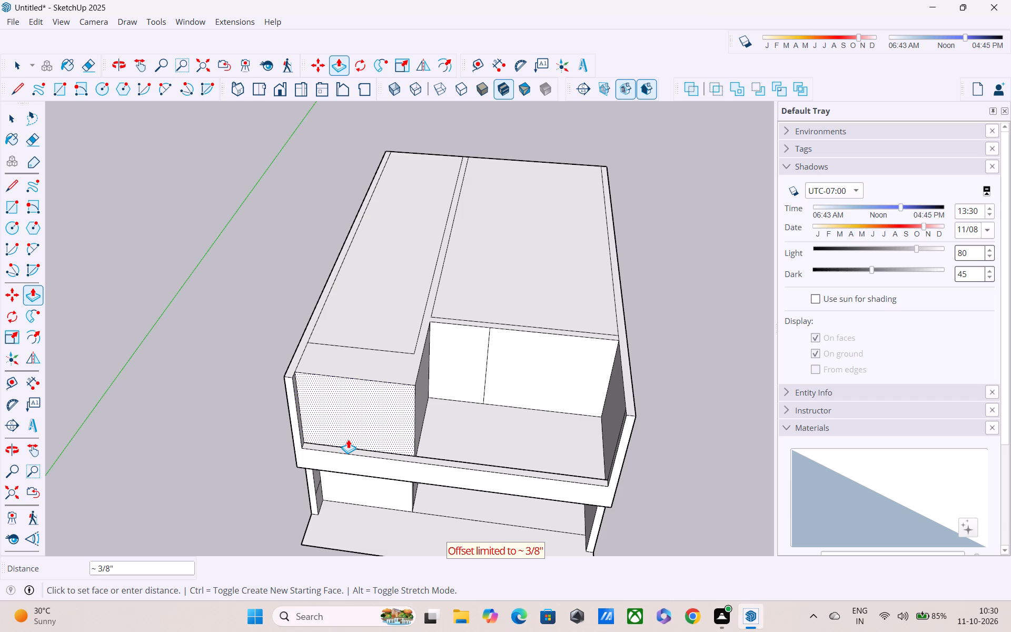
click(364, 411)
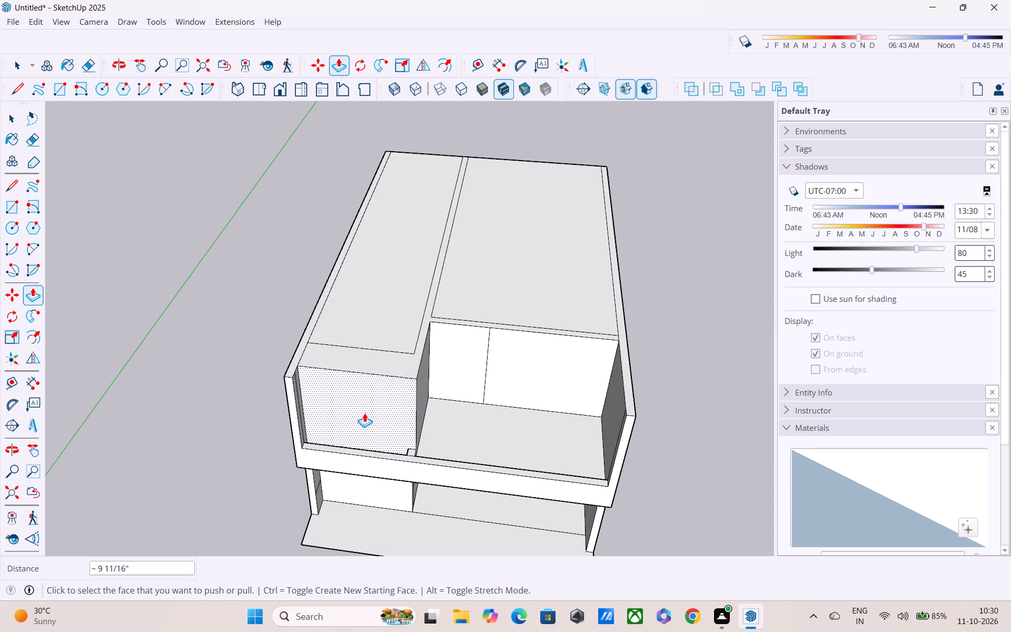
click(366, 413)
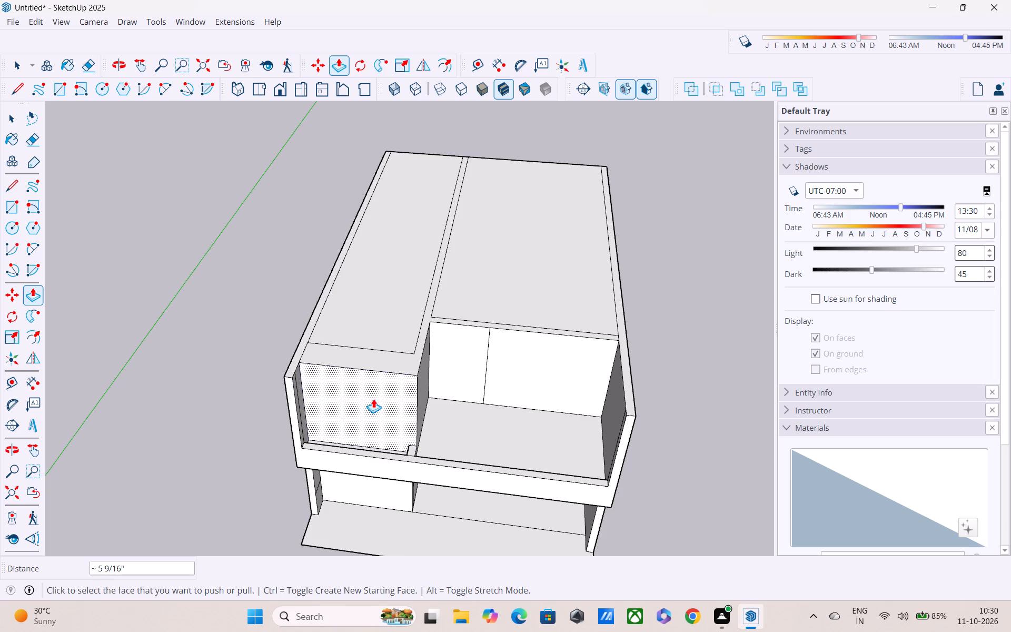
middle_drag(376, 392, 379, 368)
scroll(379, 368, up, 1)
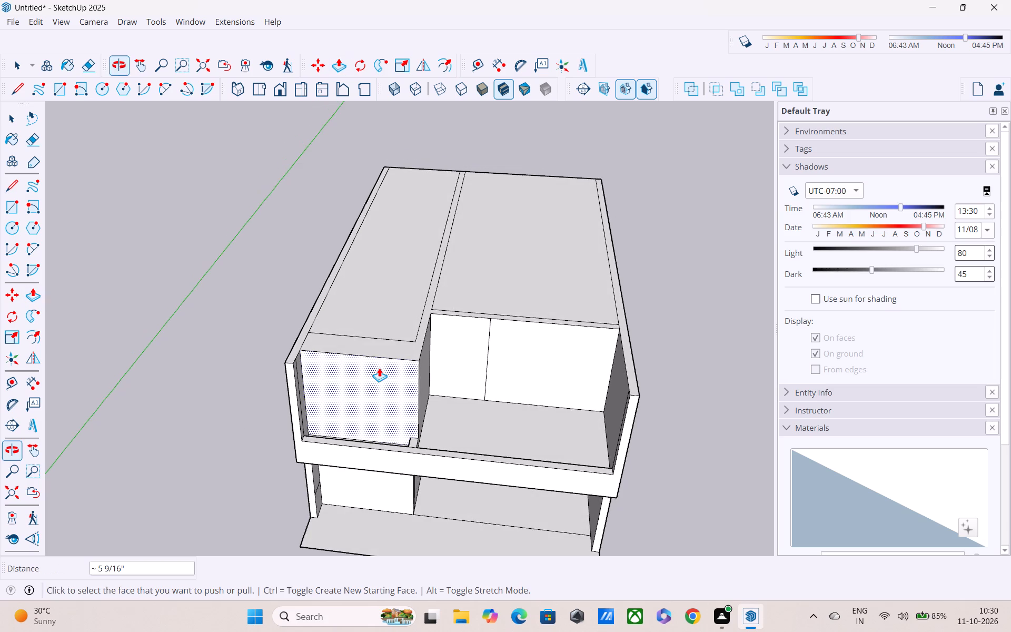
scroll(379, 368, up, 2)
drag(365, 398, 369, 393)
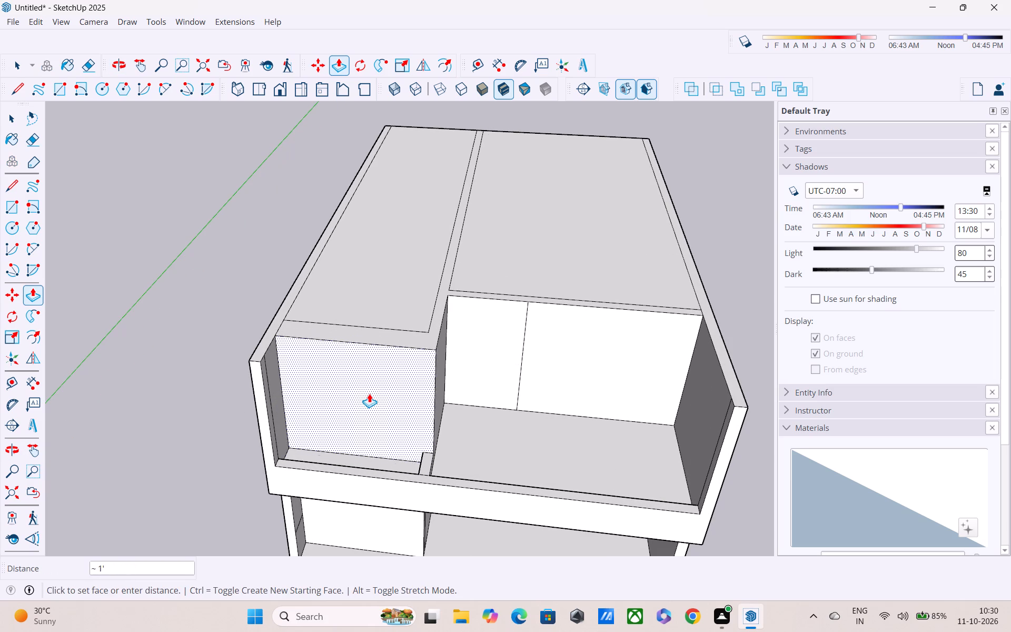
drag(369, 393, 370, 388)
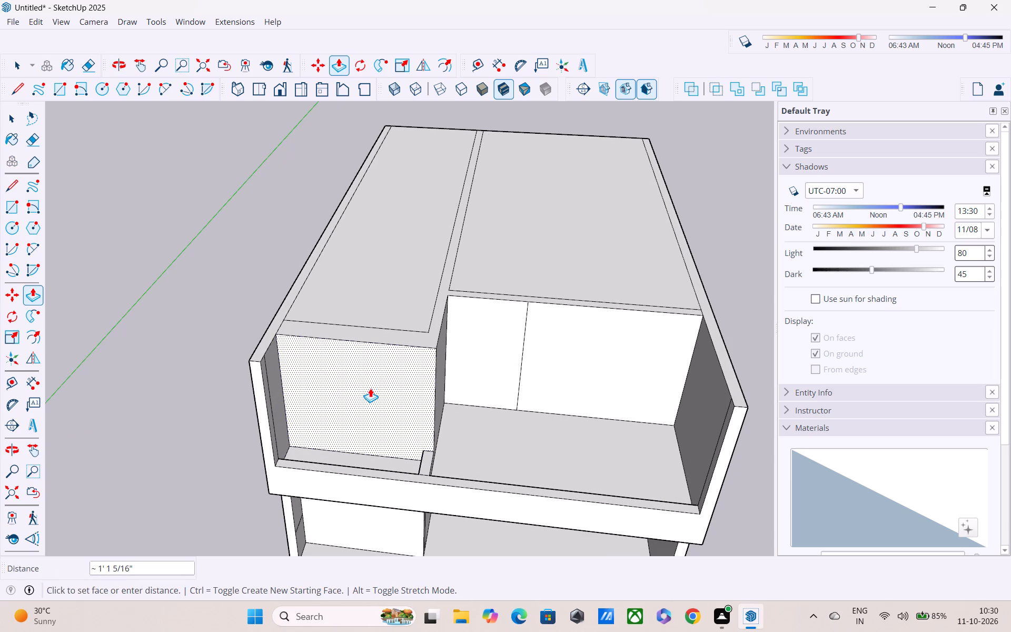
drag(370, 388, 370, 391)
click(370, 391)
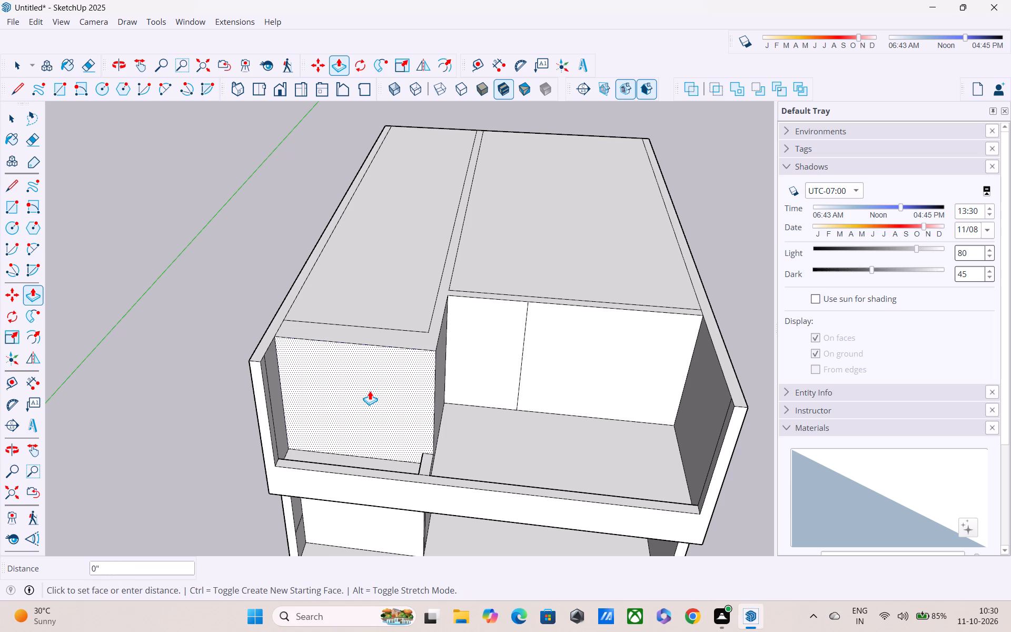
click(378, 388)
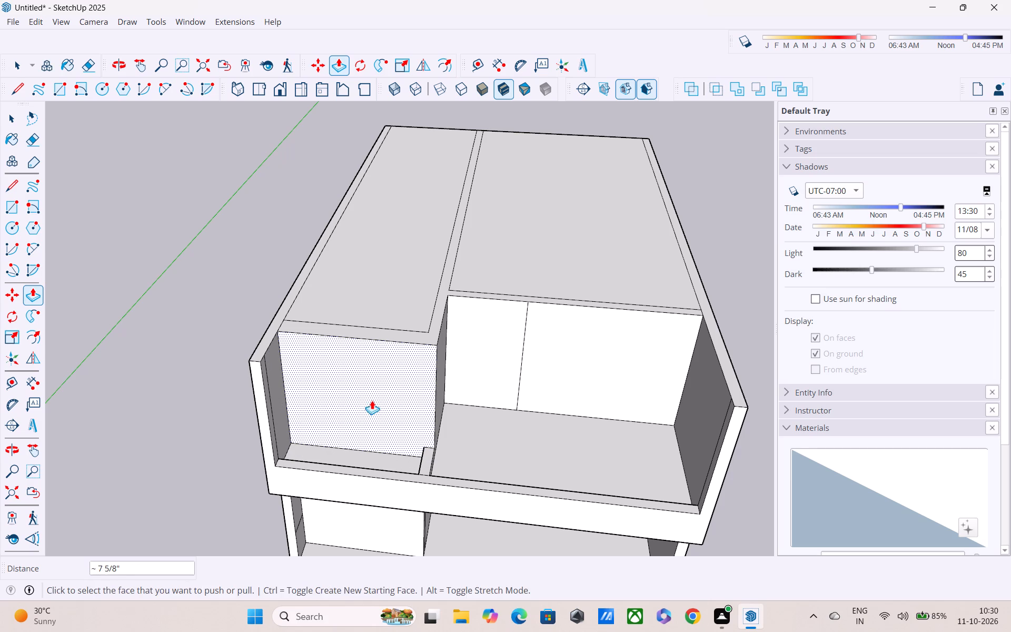
Erase the stray vertical edge on the inner side wall face in front of the narrow upper bay.
middle_drag(369, 402, 252, 425)
scroll(252, 425, down, 2)
middle_drag(259, 426, 256, 456)
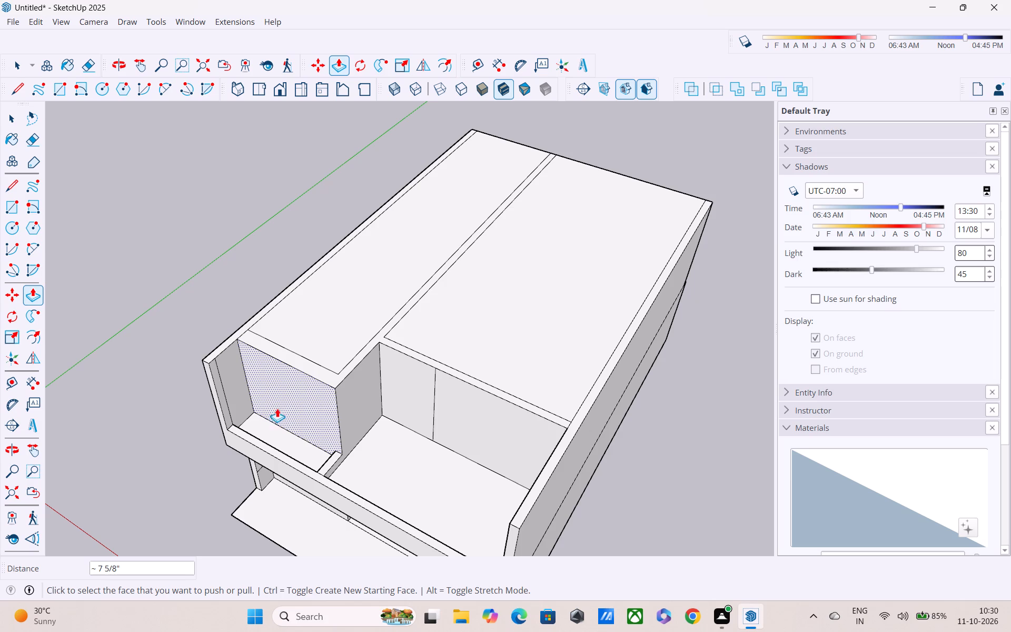
key(Escape)
key(e)
scroll(241, 395, up, 1)
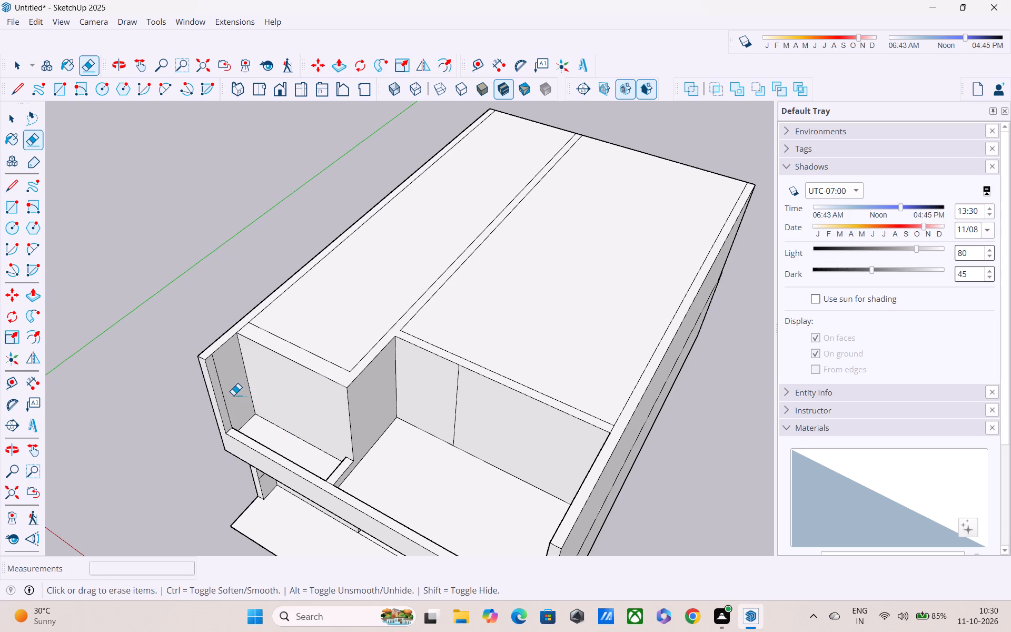
click(221, 380)
Examine the recessed floor strip and the wall stub in front of the narrow upper bay from above and from the front.
scroll(229, 387, down, 1)
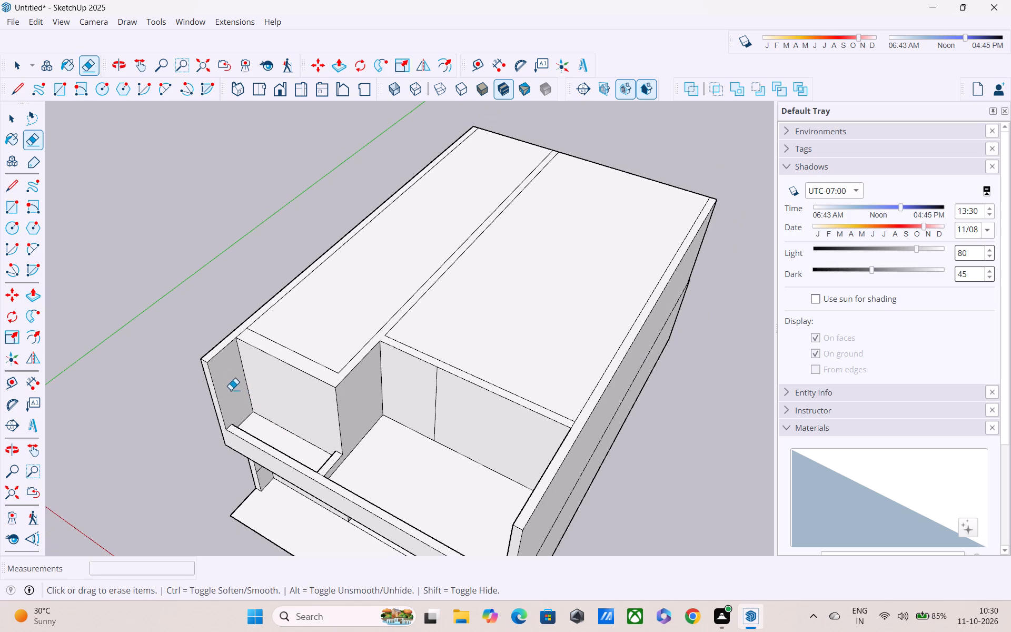
scroll(352, 465, up, 1)
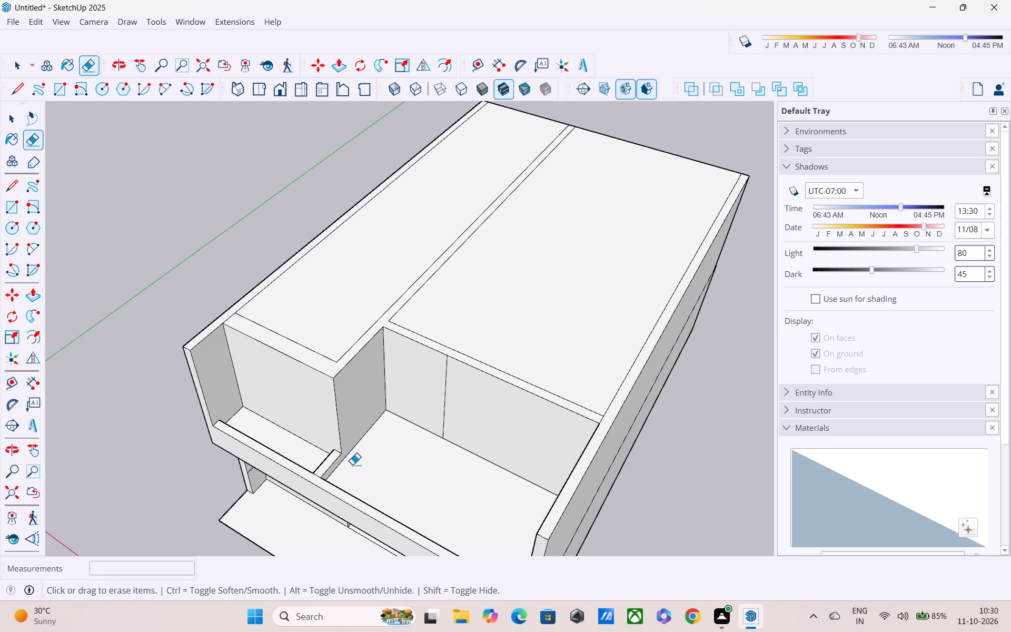
middle_drag(335, 466, 354, 523)
scroll(354, 502, up, 2)
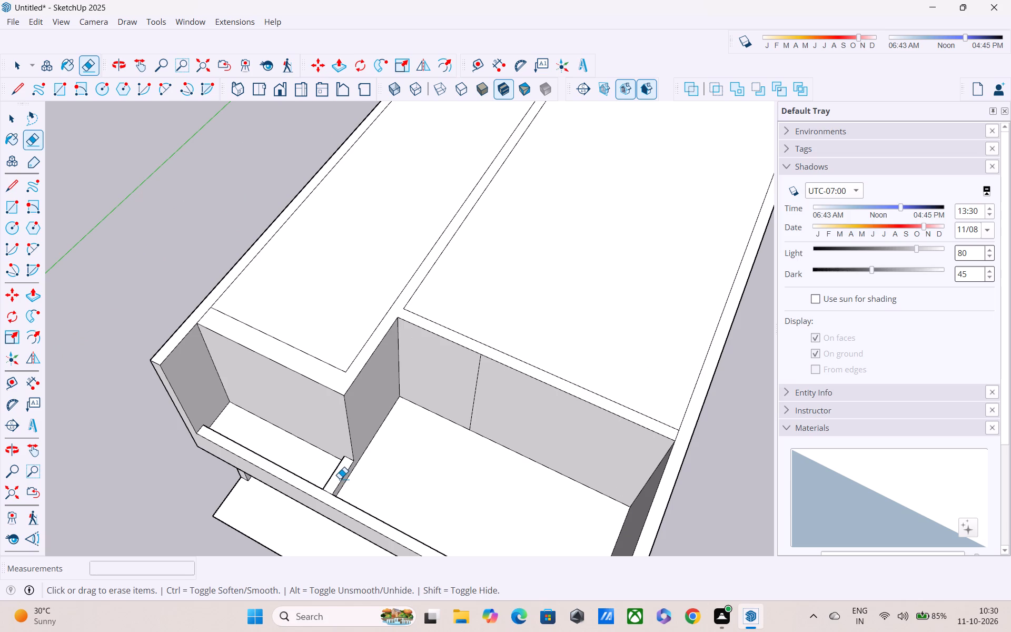
middle_drag(337, 515, 407, 361)
middle_drag(374, 470, 414, 389)
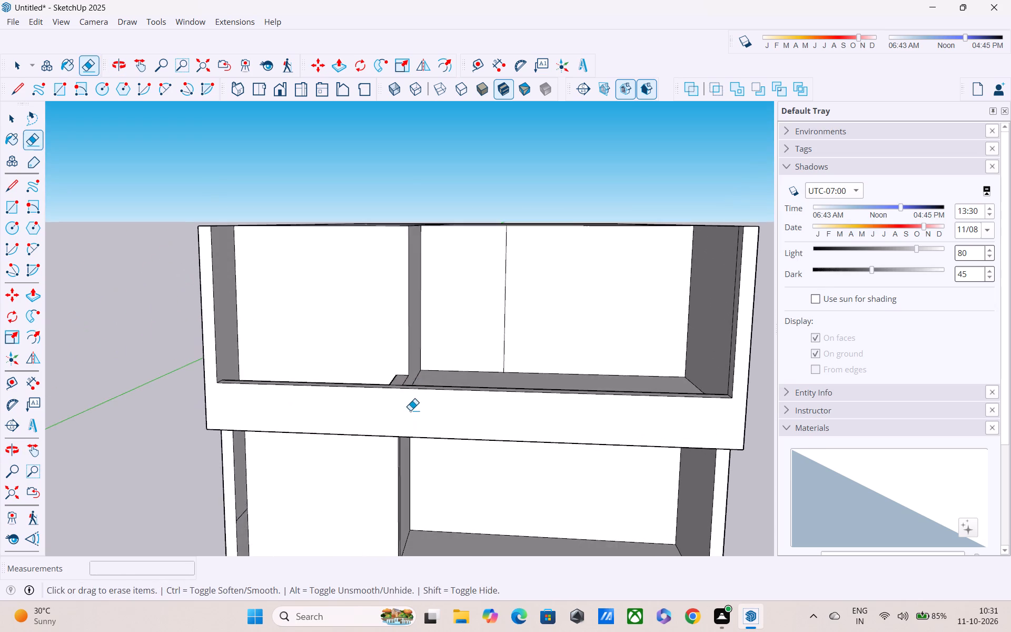
middle_drag(410, 410, 442, 439)
middle_drag(445, 449, 478, 556)
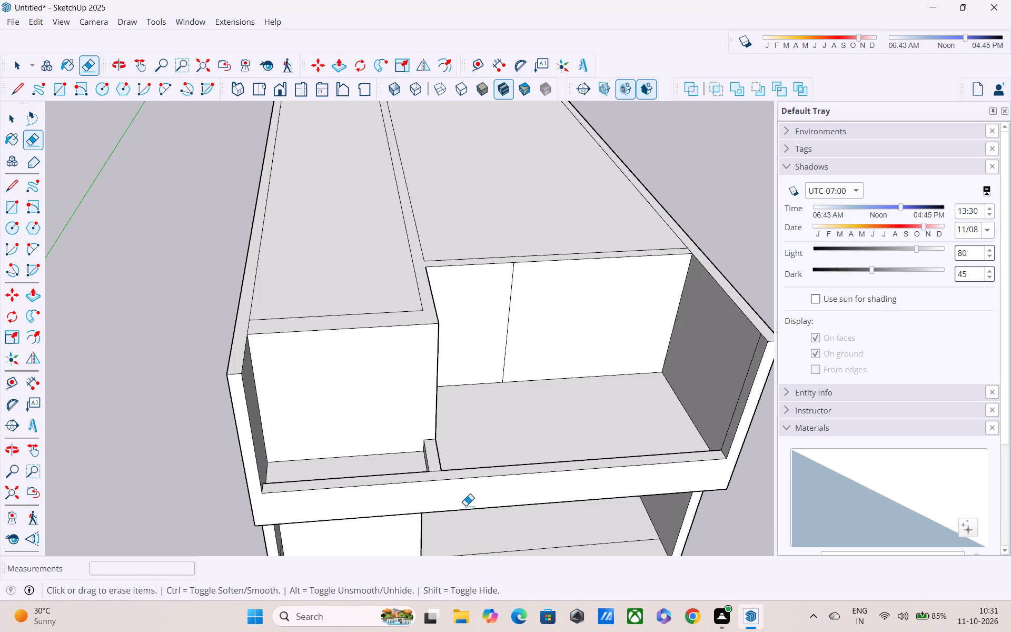
Raise the floor strip in front of the narrow upper bay and the wide bay's balcony floor by repeating the last Push/Pull distance.
key(Escape)
key(p)
click(392, 453)
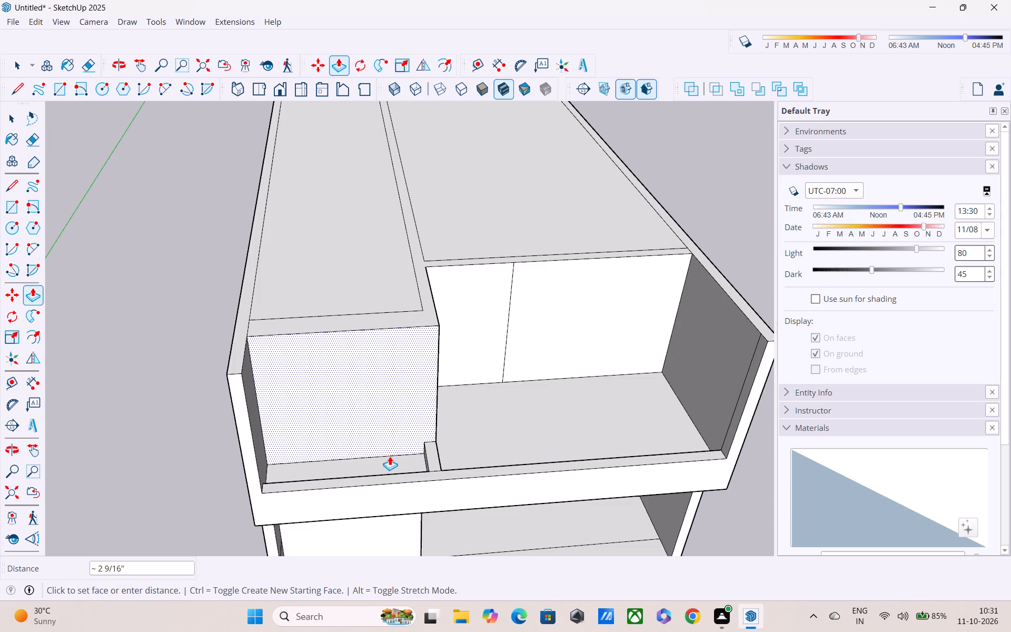
key(Escape)
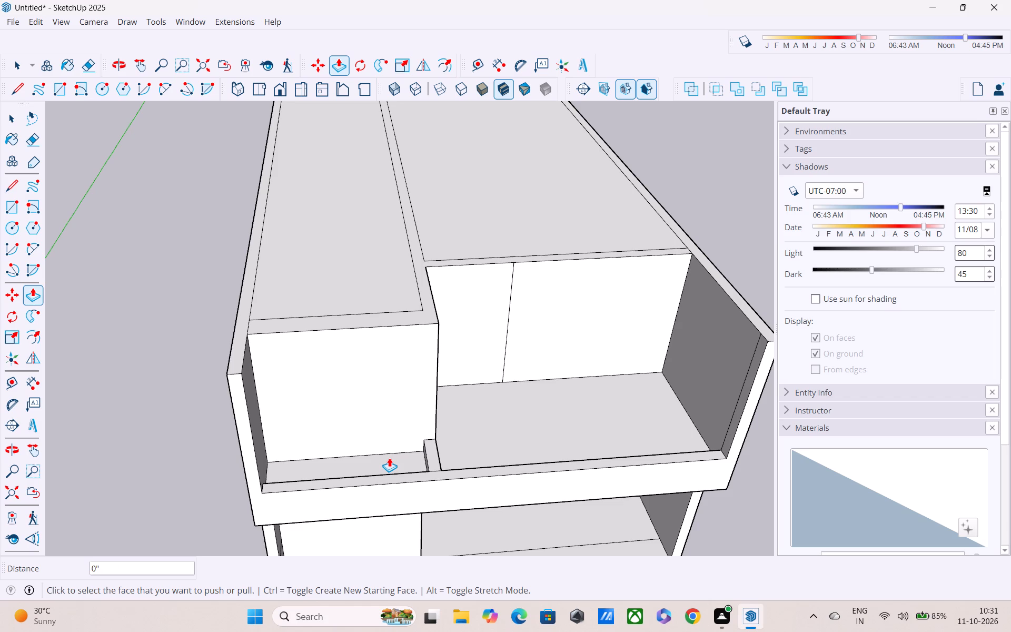
key(p)
middle_drag(394, 462, 393, 528)
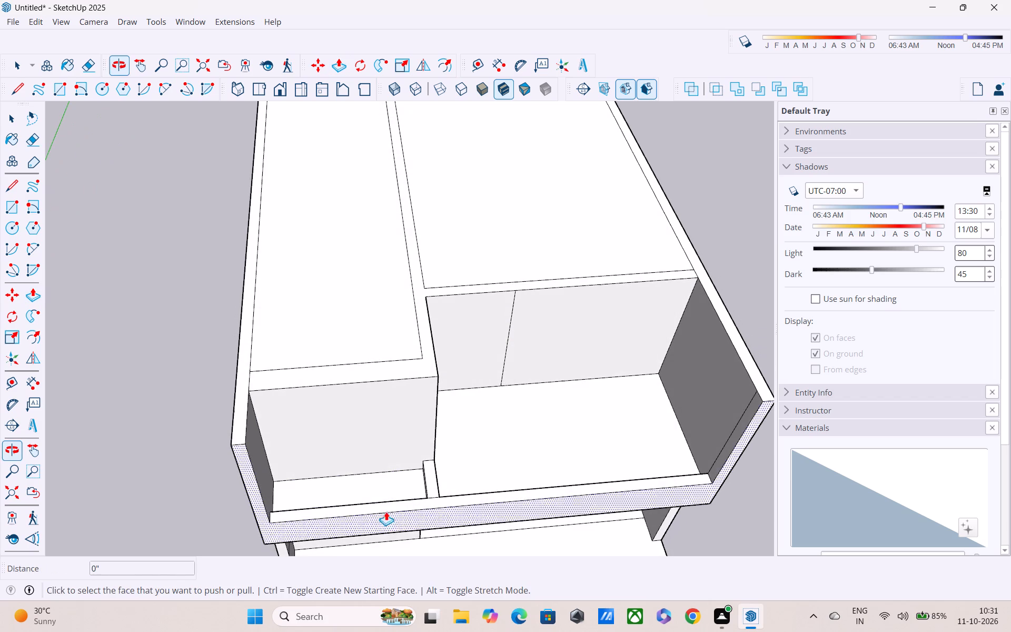
double_click(379, 483)
double_click(491, 463)
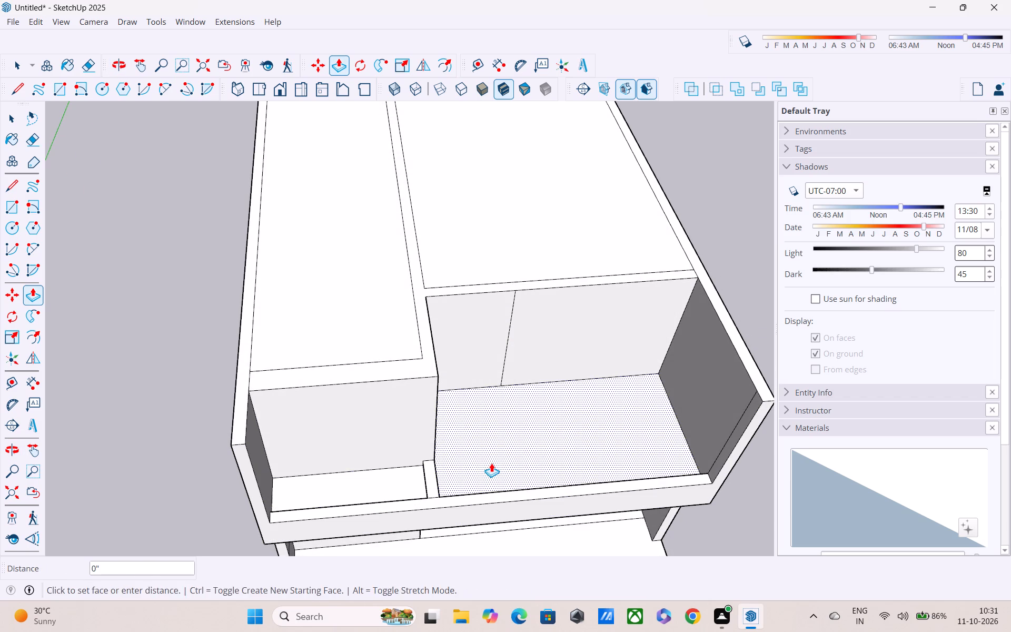
middle_drag(495, 462, 256, 410)
double_click(325, 432)
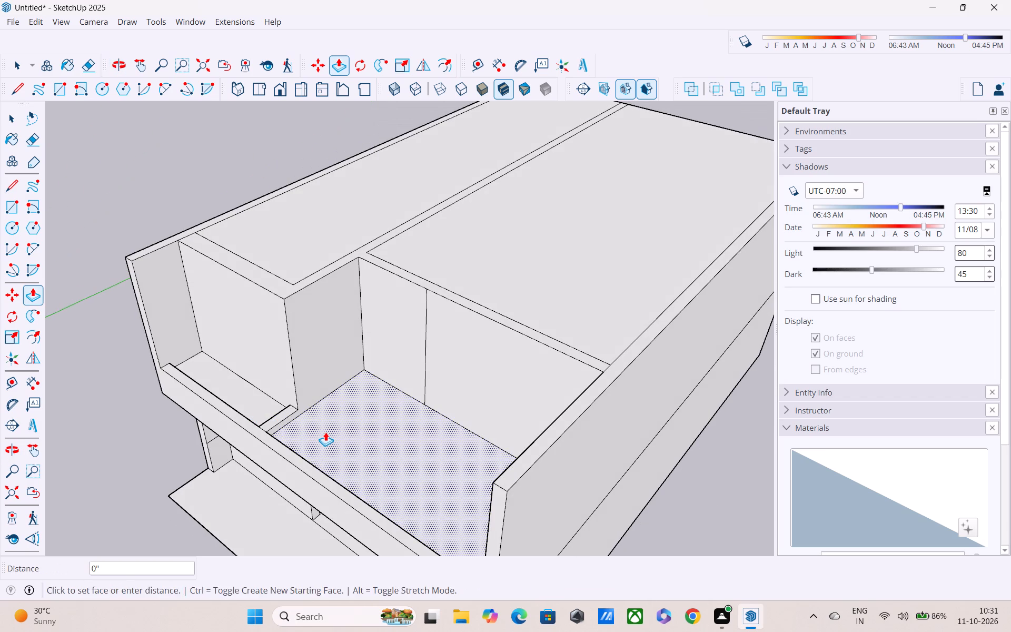
double_click(325, 432)
double_click(250, 390)
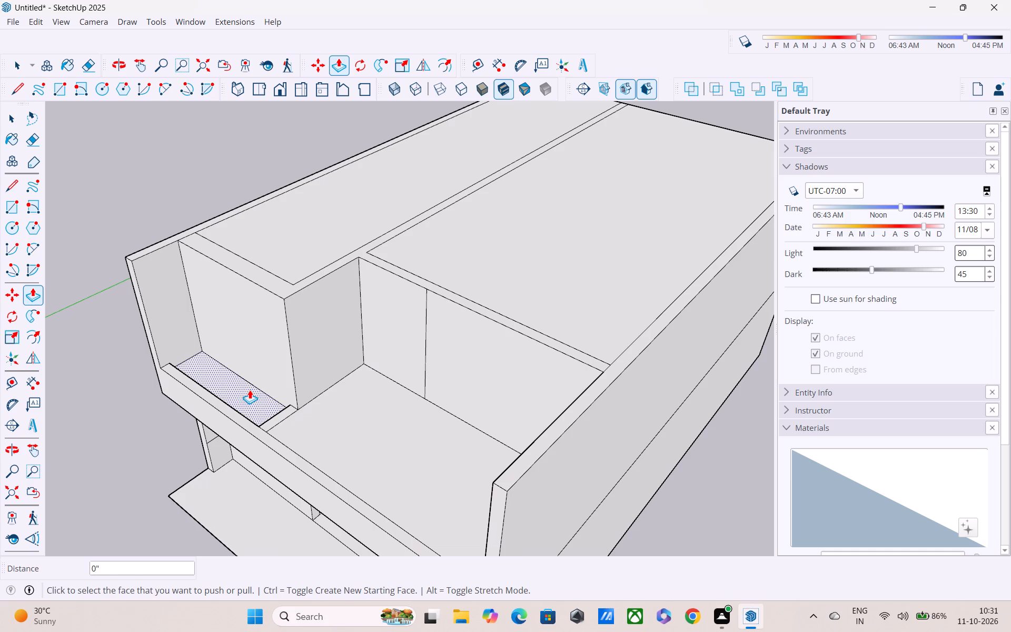
Examine the balcony floor levels against the front wall top and the wall stub from above and from the front.
middle_drag(296, 420, 426, 519)
middle_drag(430, 502, 458, 414)
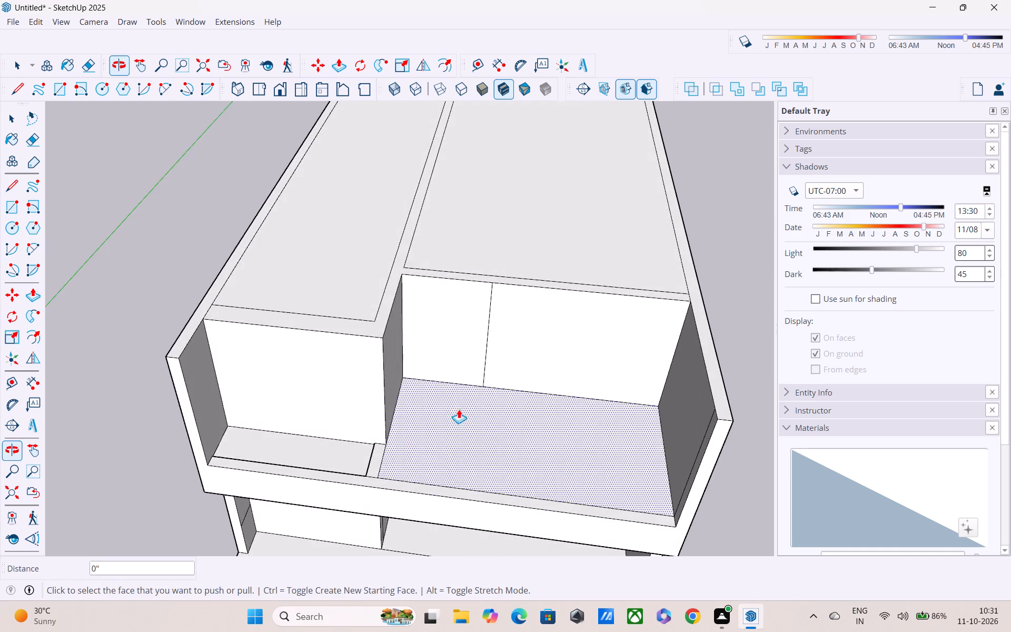
middle_drag(455, 475, 483, 375)
middle_drag(424, 446, 461, 396)
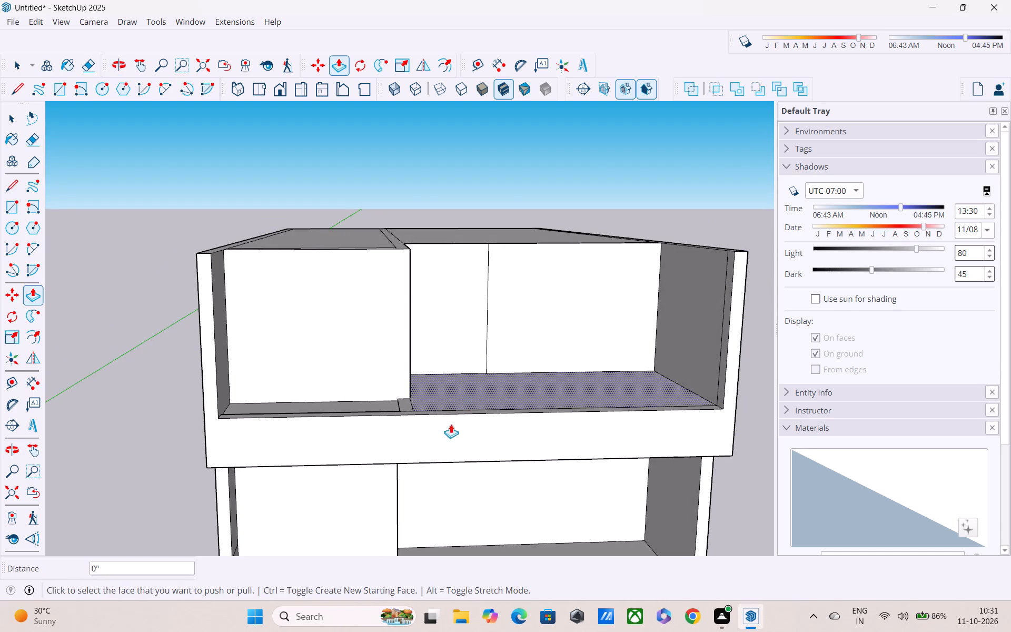
middle_drag(442, 447, 450, 412)
middle_drag(450, 433, 455, 526)
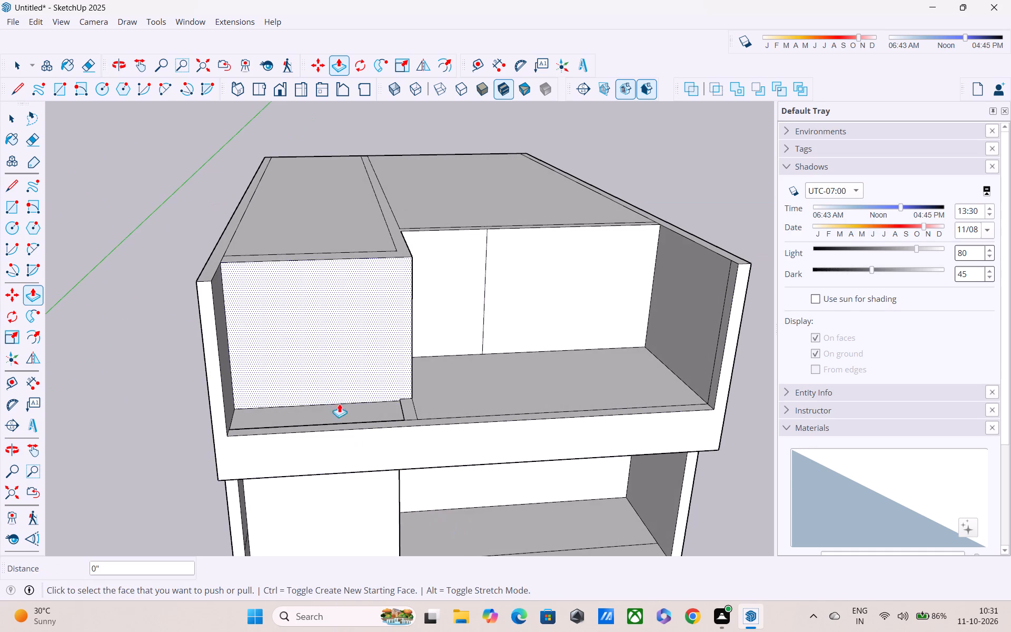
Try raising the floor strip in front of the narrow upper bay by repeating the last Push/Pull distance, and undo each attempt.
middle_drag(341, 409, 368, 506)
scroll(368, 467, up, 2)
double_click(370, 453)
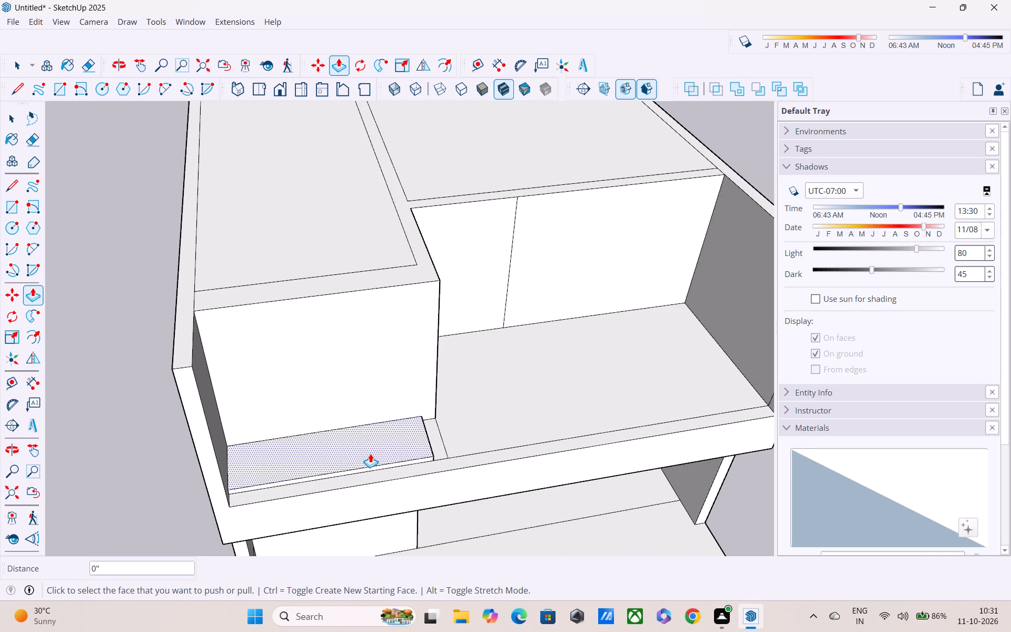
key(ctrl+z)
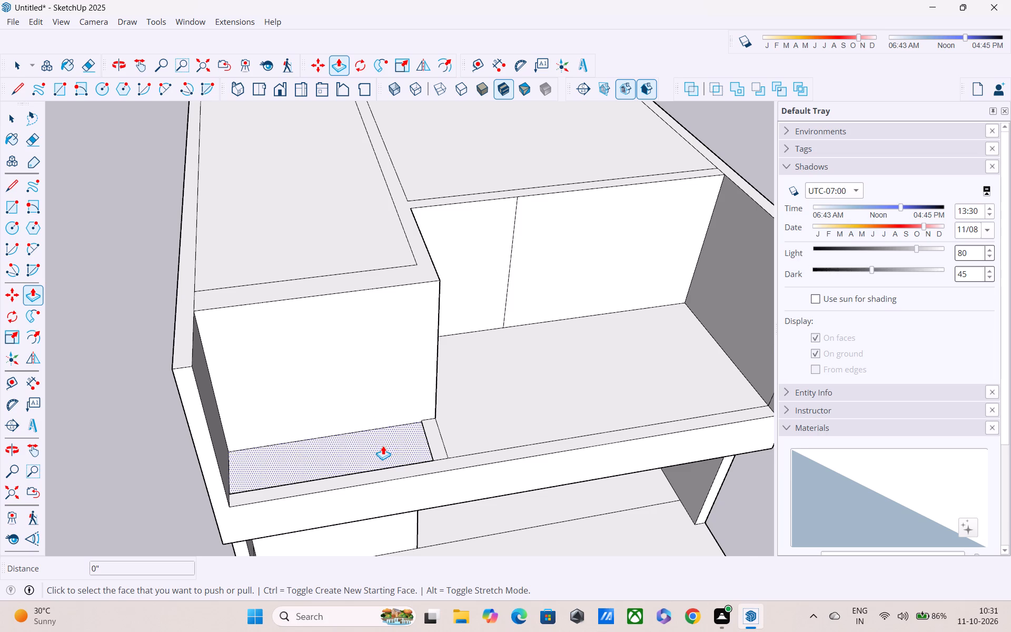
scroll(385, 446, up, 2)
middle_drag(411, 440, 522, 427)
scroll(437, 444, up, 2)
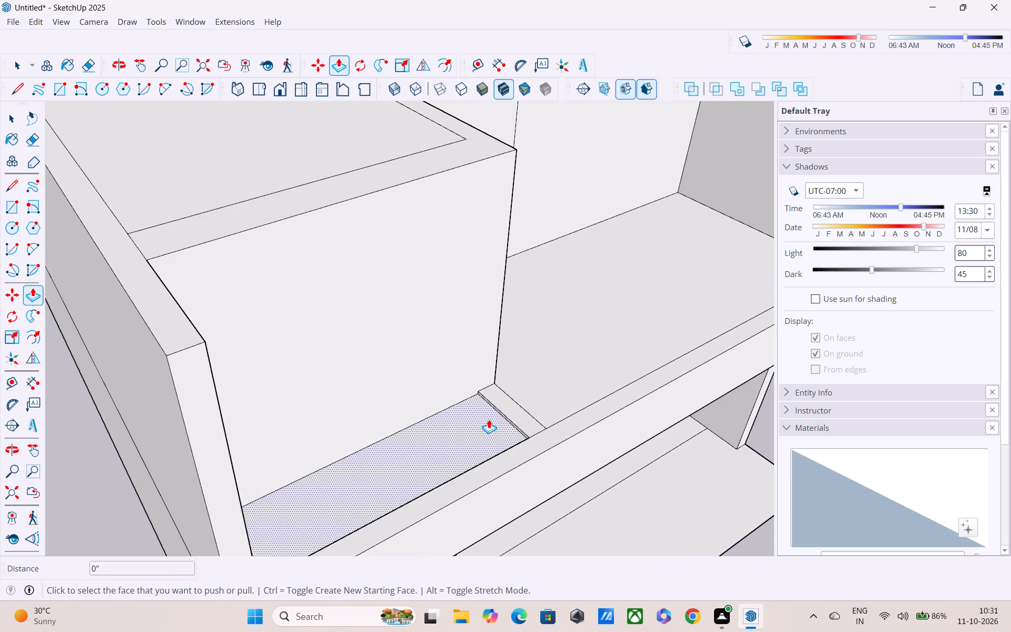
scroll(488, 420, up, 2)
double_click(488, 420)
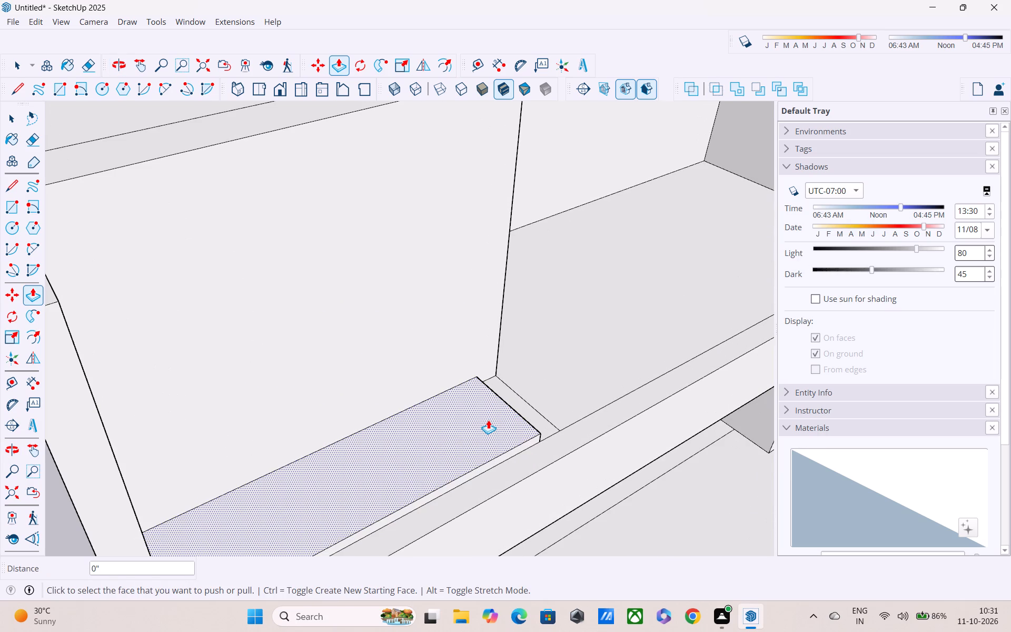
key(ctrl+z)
Push/Pull the floor strip in front of the narrow upper bay up about 1 7/16", level with the adjoining wall stub and balcony floor.
scroll(487, 421, up, 1)
middle_drag(490, 421, 541, 427)
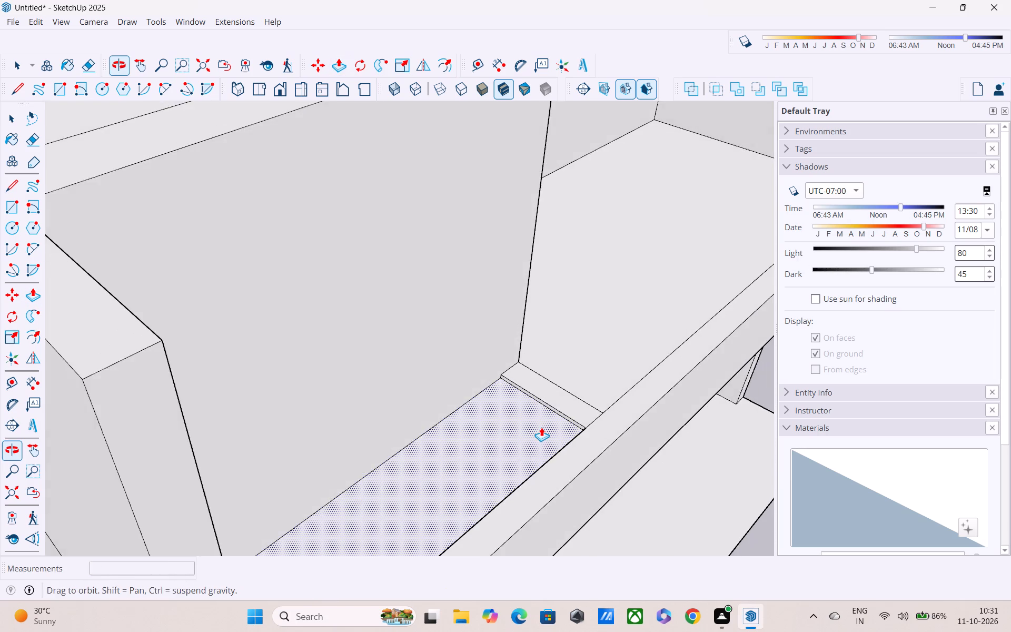
scroll(541, 427, down, 3)
middle_drag(554, 423, 453, 443)
click(471, 427)
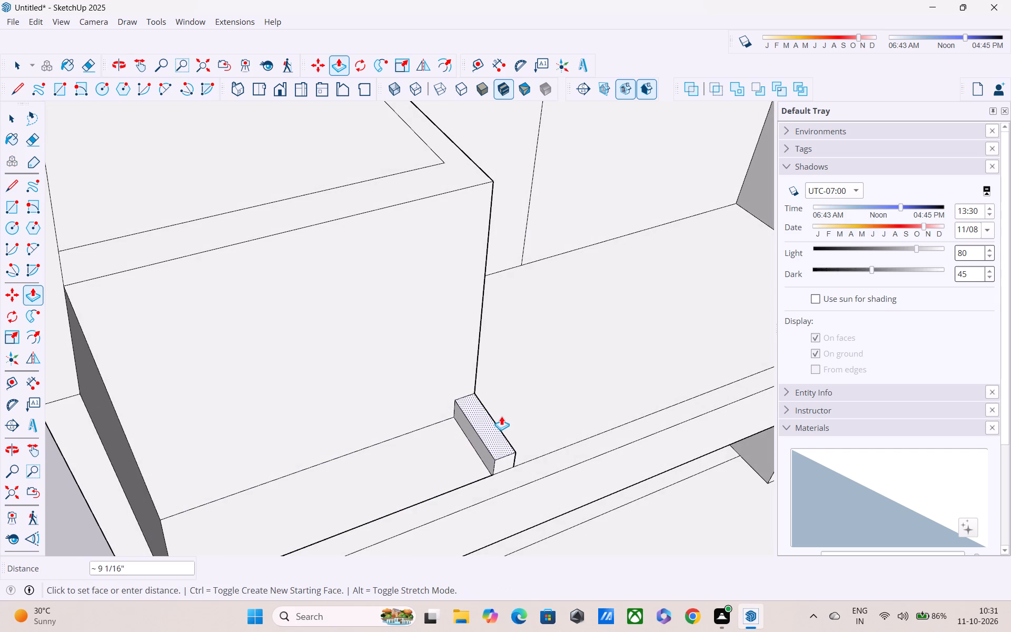
key(Escape)
click(447, 455)
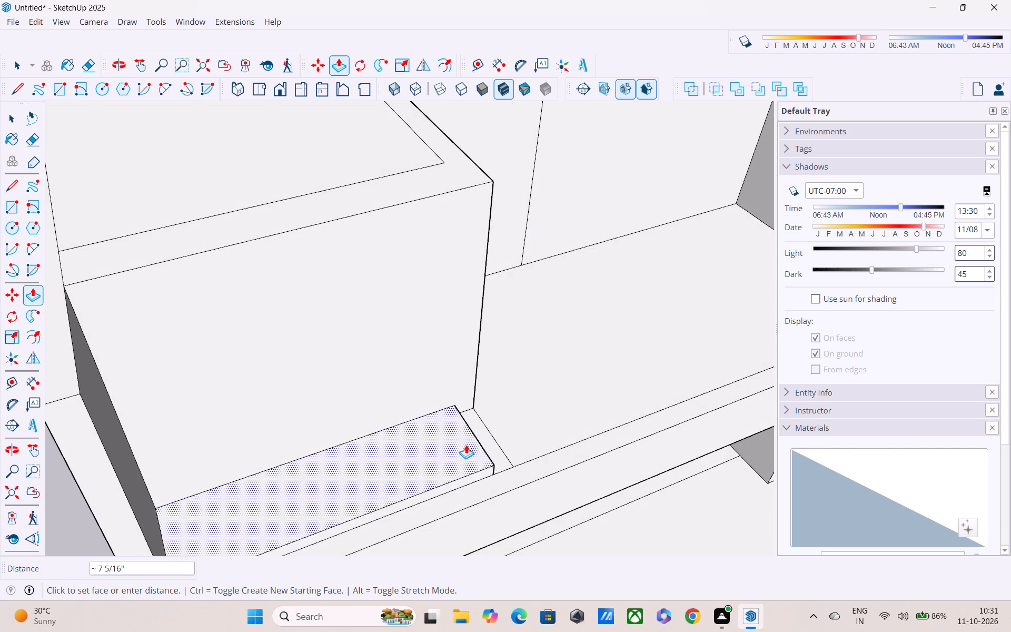
click(497, 438)
Examine the balcony floor, wall stub and front wall top from the front, both sides and above.
scroll(501, 438, down, 1)
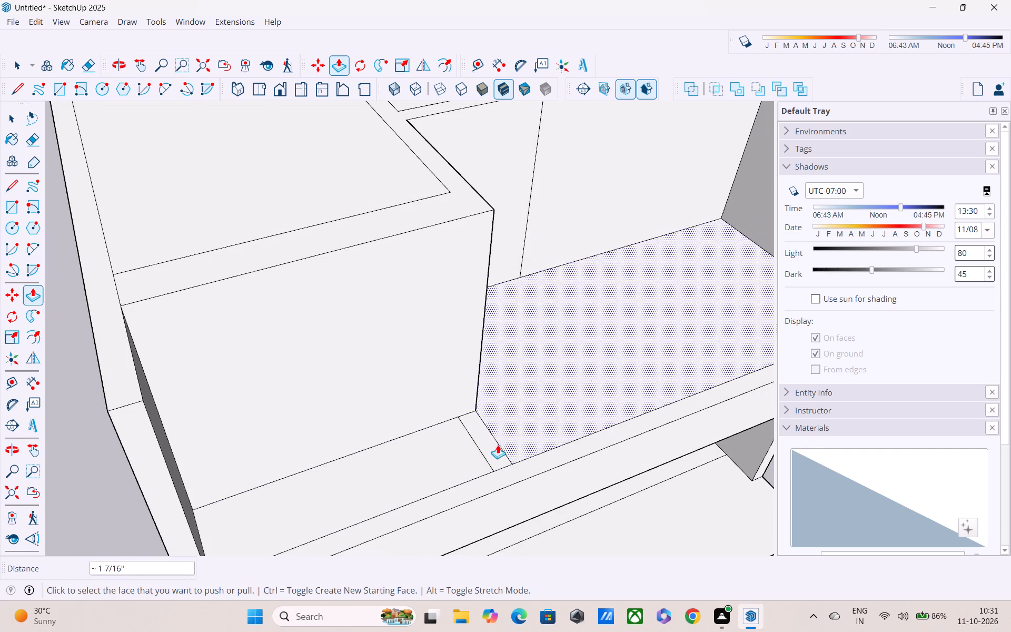
scroll(451, 438, down, 1)
middle_drag(435, 442, 228, 460)
scroll(228, 460, down, 1)
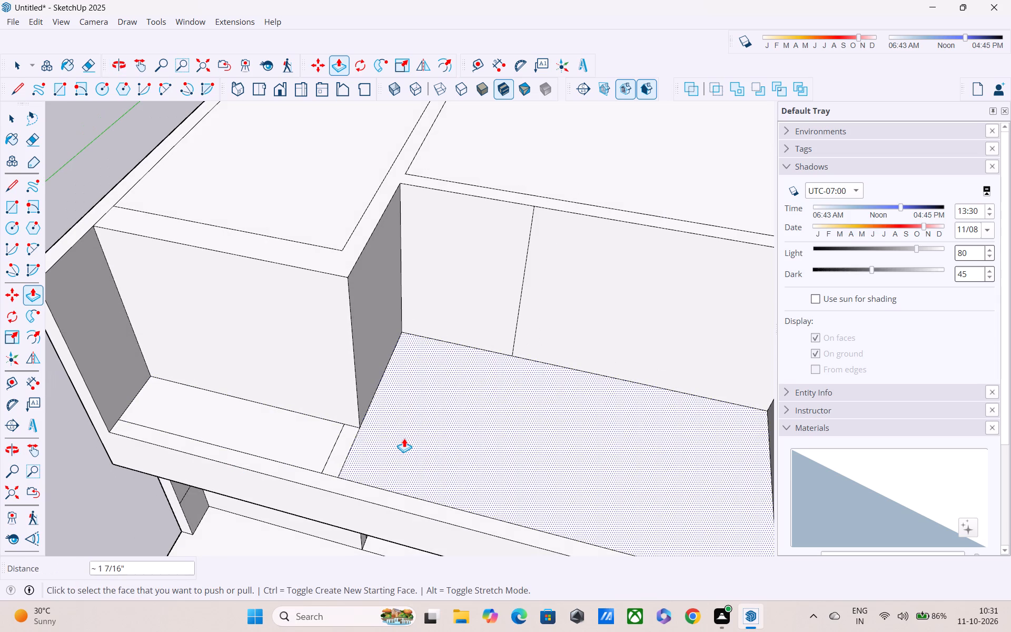
middle_drag(414, 439, 499, 397)
middle_drag(438, 405, 447, 374)
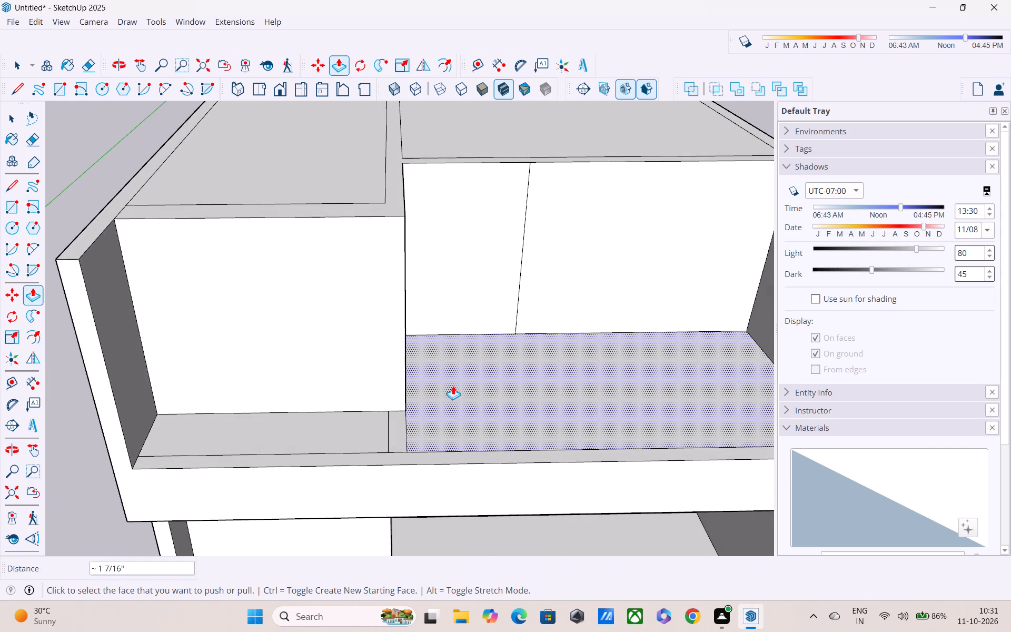
middle_drag(264, 431, 270, 455)
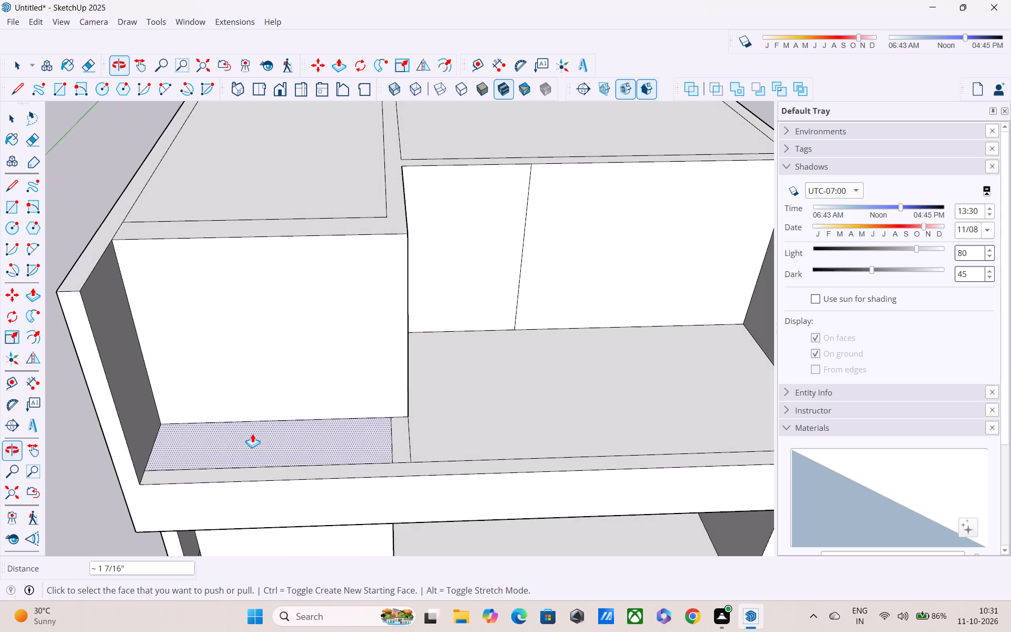
scroll(211, 382, down, 2)
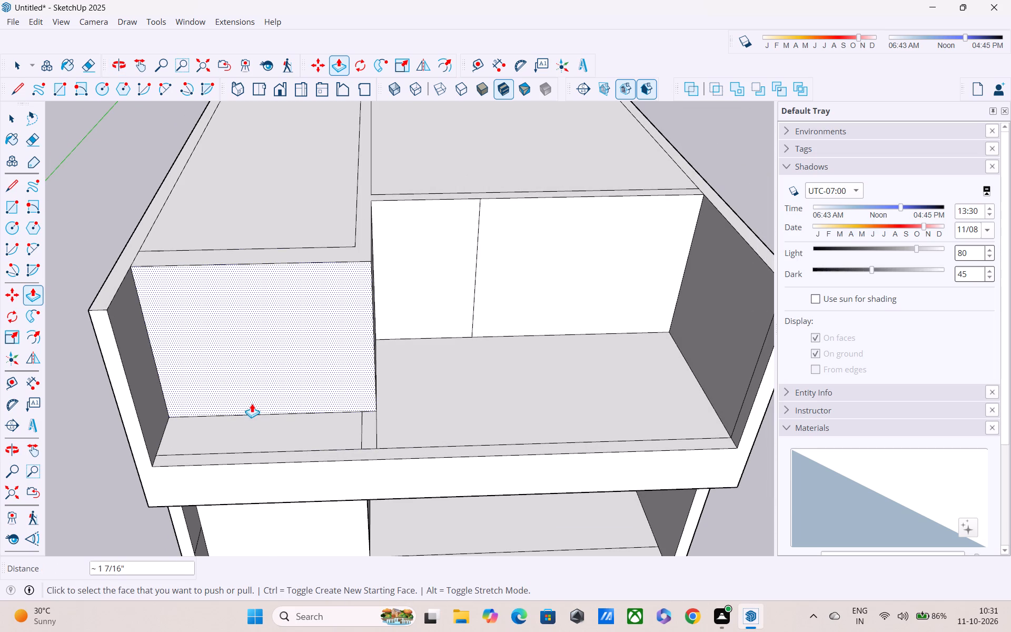
middle_drag(151, 396, 279, 501)
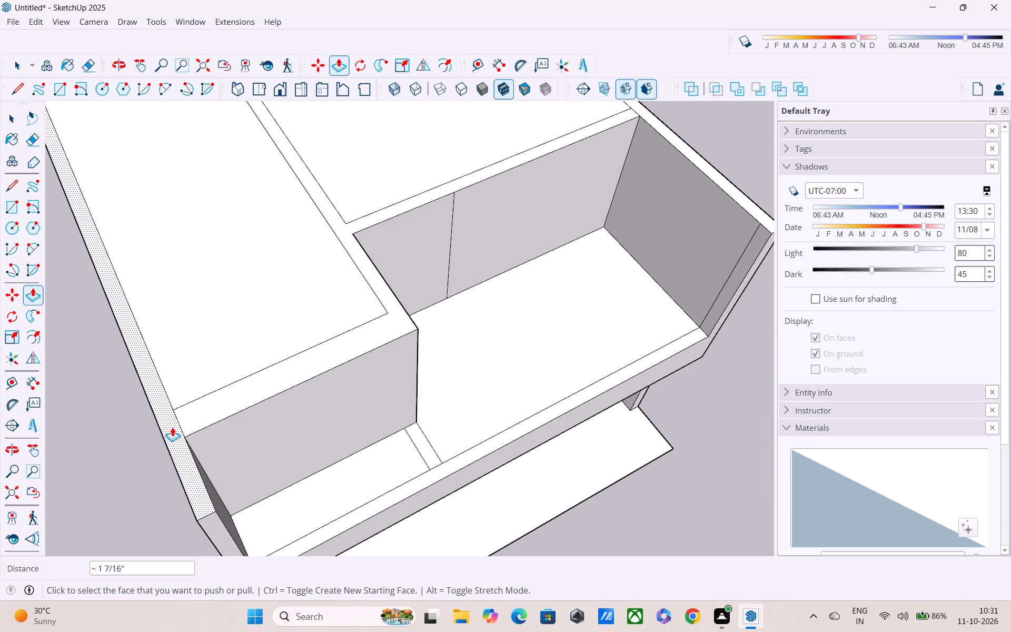
scroll(172, 427, down, 6)
scroll(212, 454, down, 2)
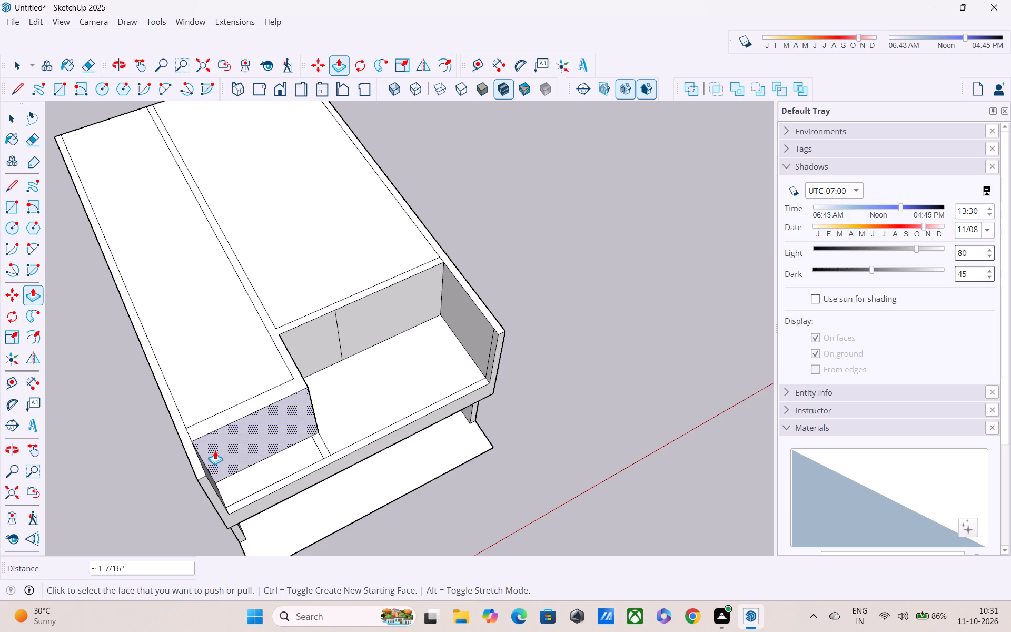
scroll(215, 450, down, 2)
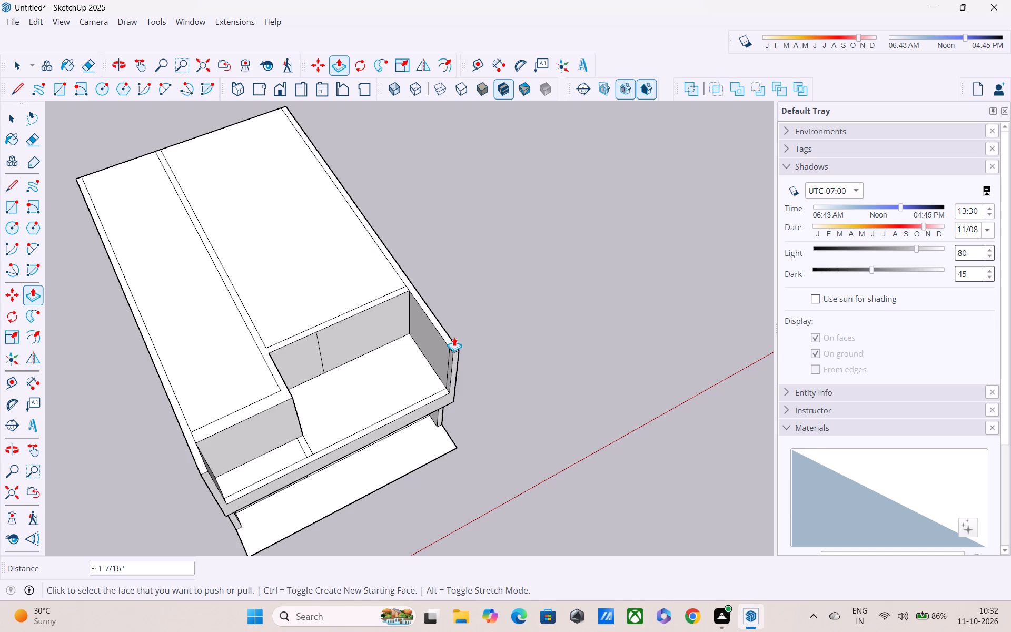
Raise the top of the outer side wall beside the wide upper bay by 2' with Push/Pull.
click(454, 337)
scroll(426, 428, up, 2)
scroll(440, 291, up, 1)
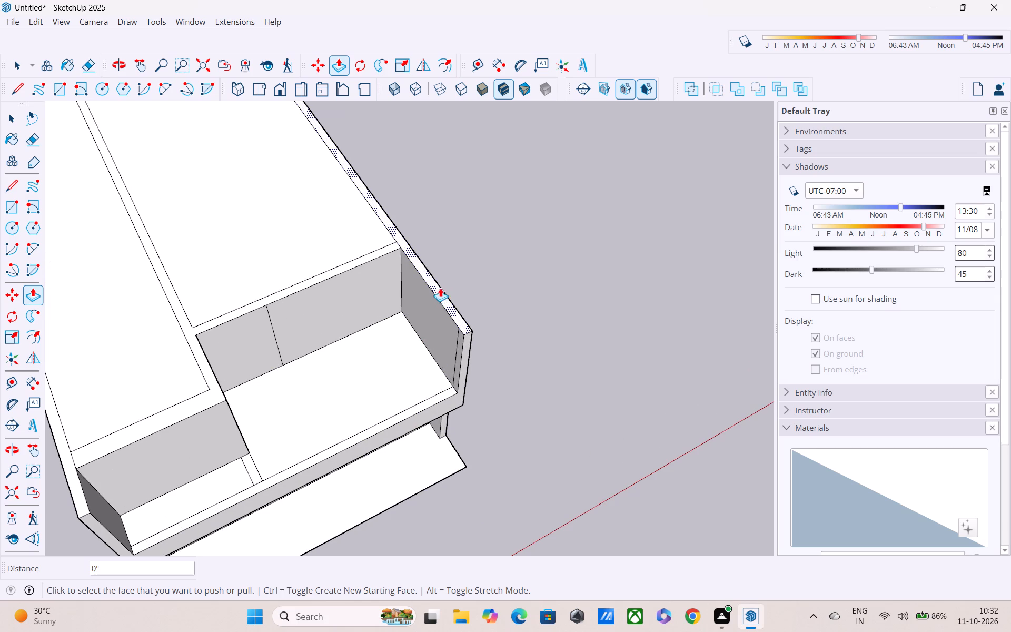
click(441, 287)
scroll(445, 303, up, 3)
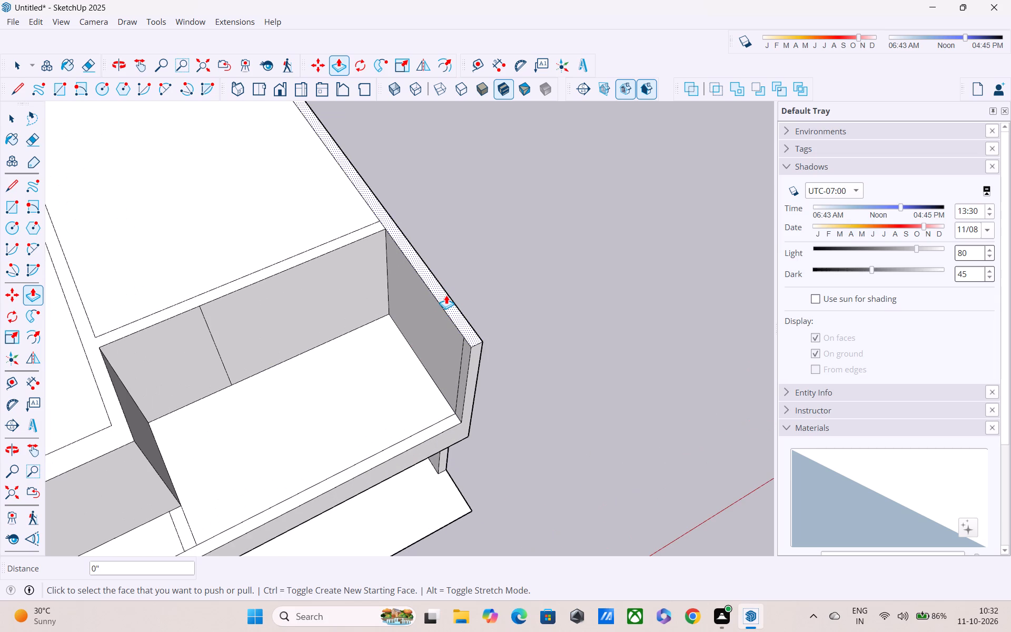
click(446, 295)
middle_drag(441, 269, 376, 265)
scroll(376, 265, down, 2)
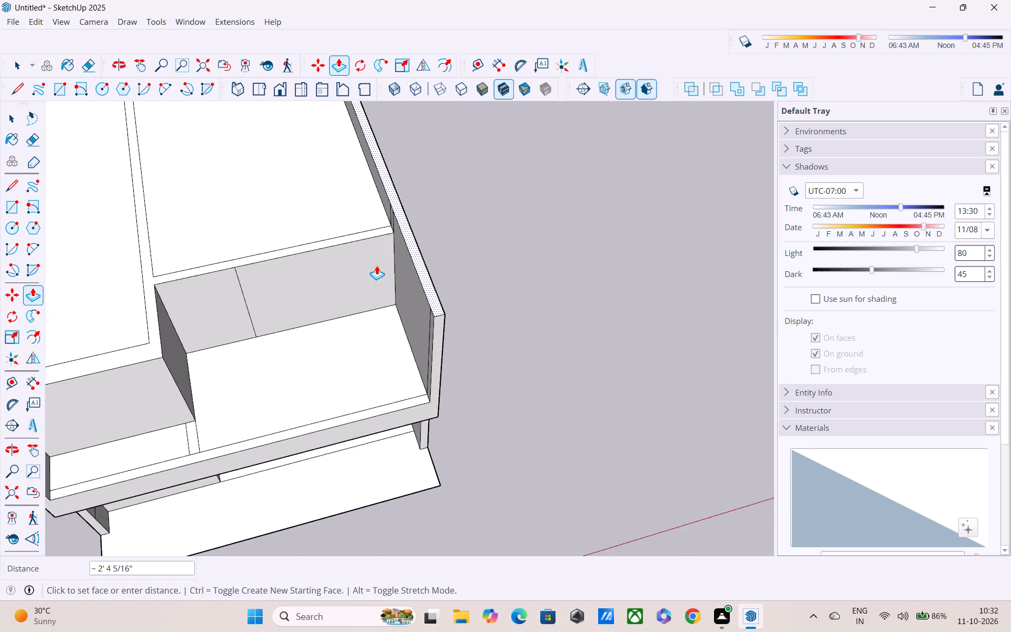
middle_drag(376, 265, 347, 176)
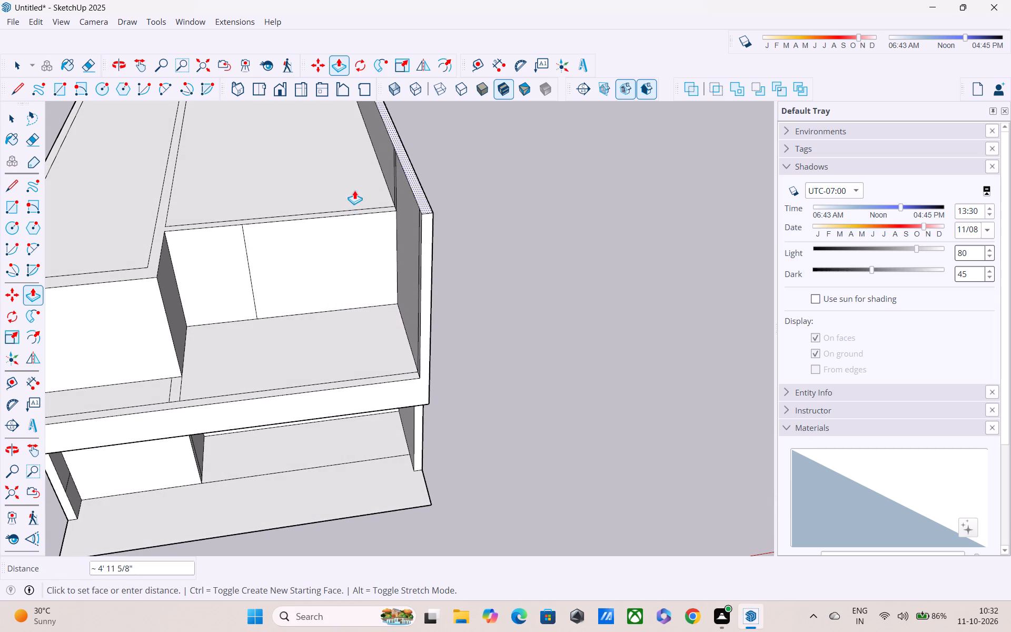
text(2')
key(Return)
Raise the top of the opposite outer side wall, beside the narrow upper bay, by 2' with Push/Pull.
middle_drag(303, 252, 417, 148)
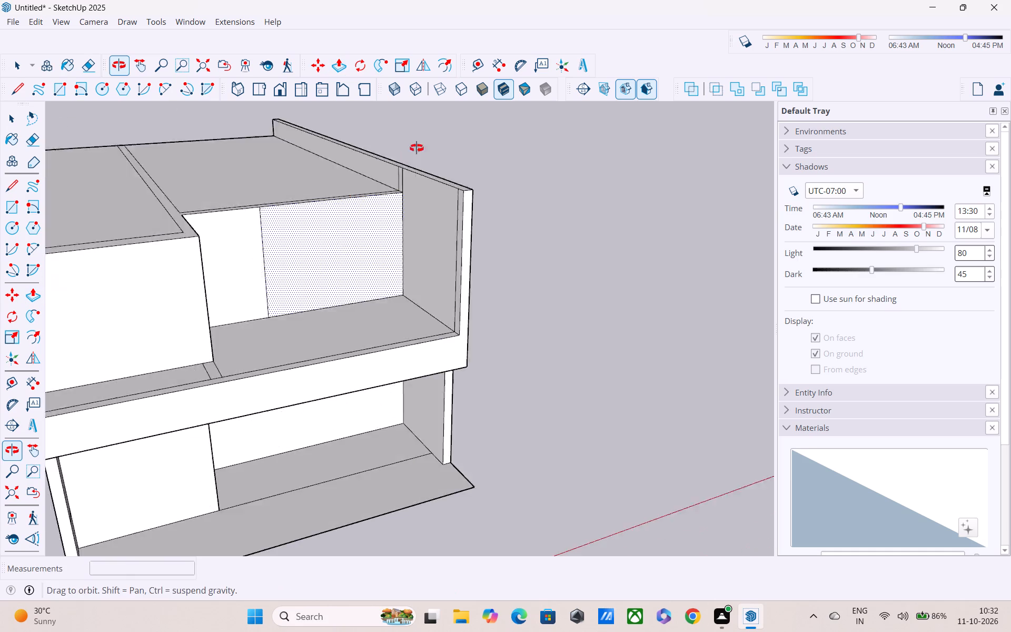
middle_drag(417, 148, 428, 134)
middle_drag(284, 232, 342, 321)
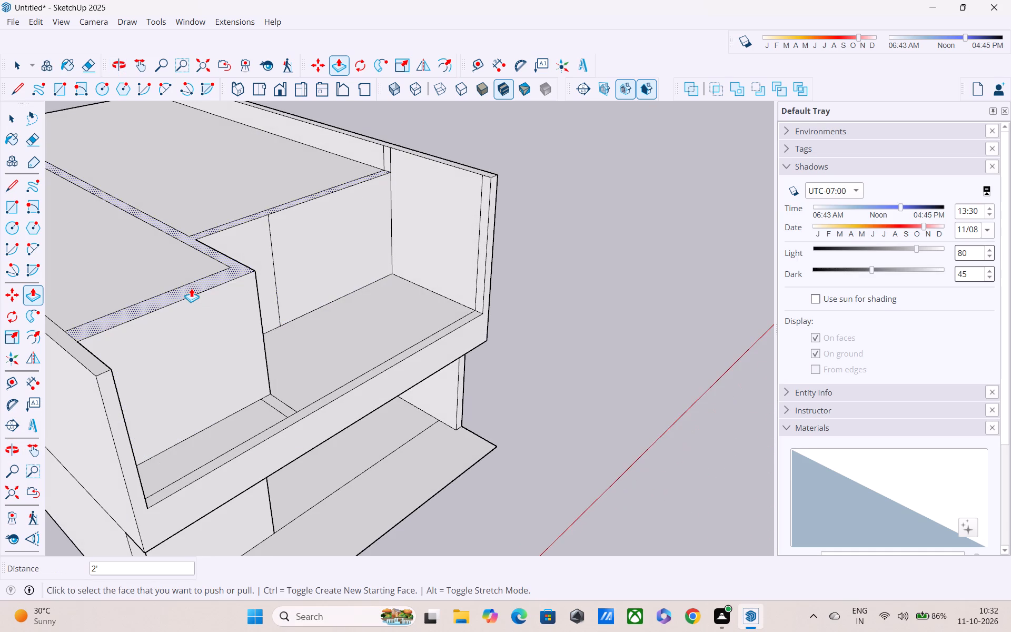
middle_drag(138, 299, 176, 319)
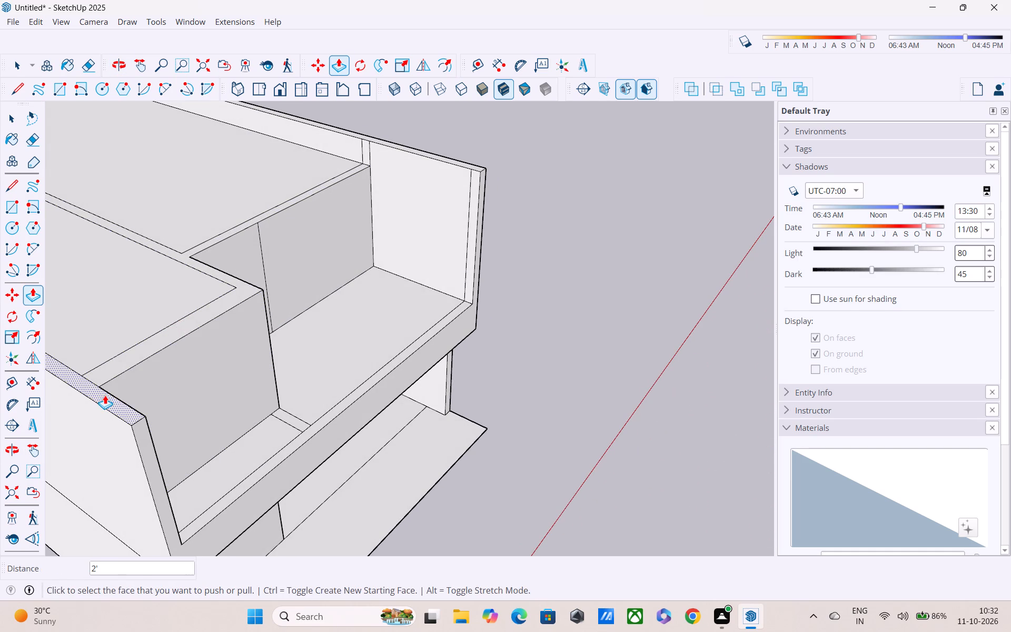
click(105, 395)
text(2')
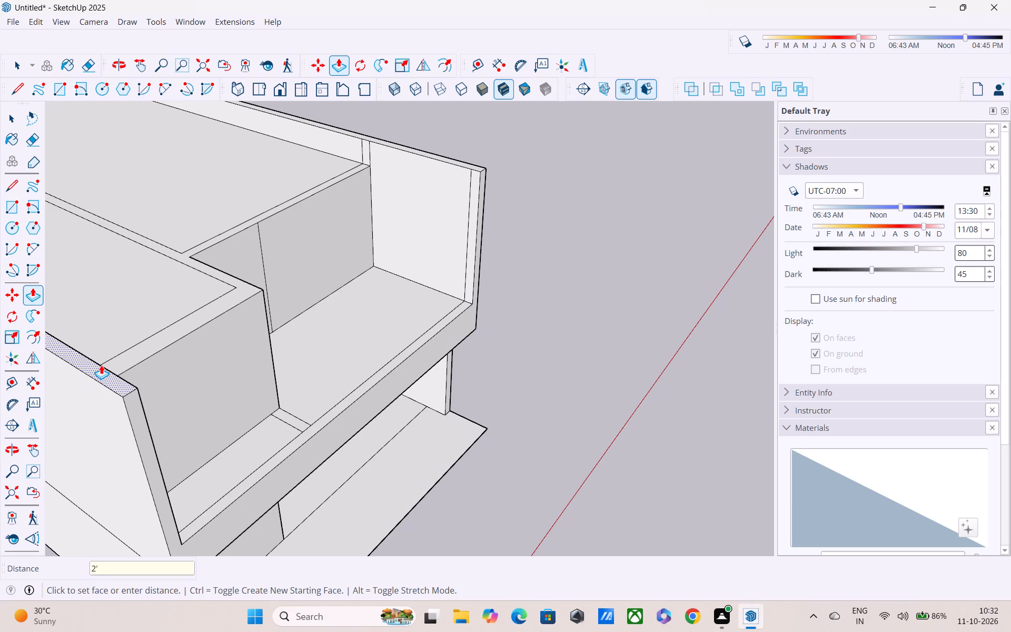
key(Return)
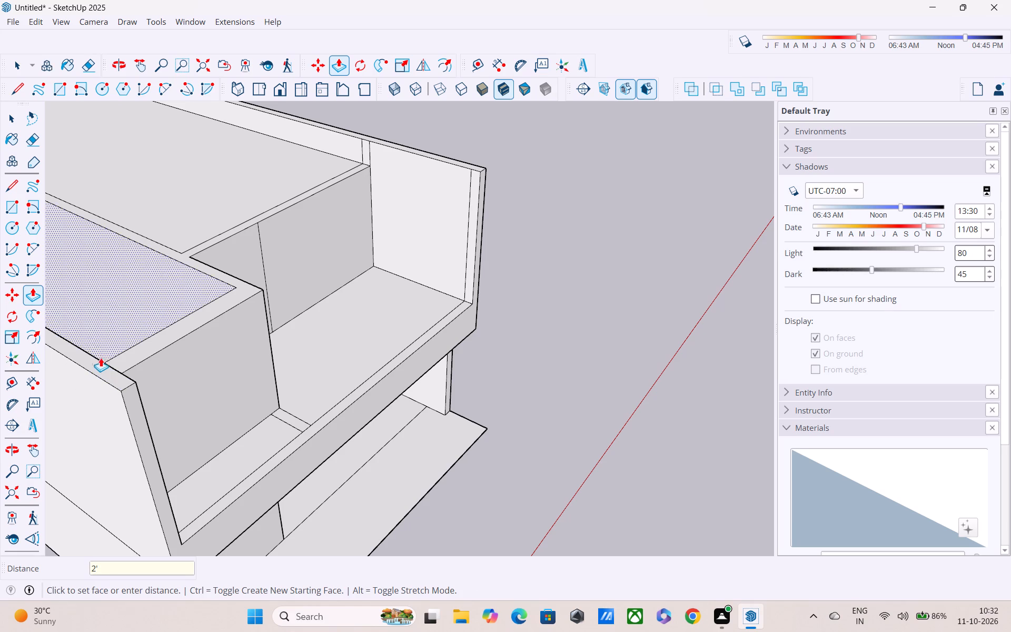
scroll(89, 333, down, 1)
middle_drag(216, 328, 107, 349)
key(Escape)
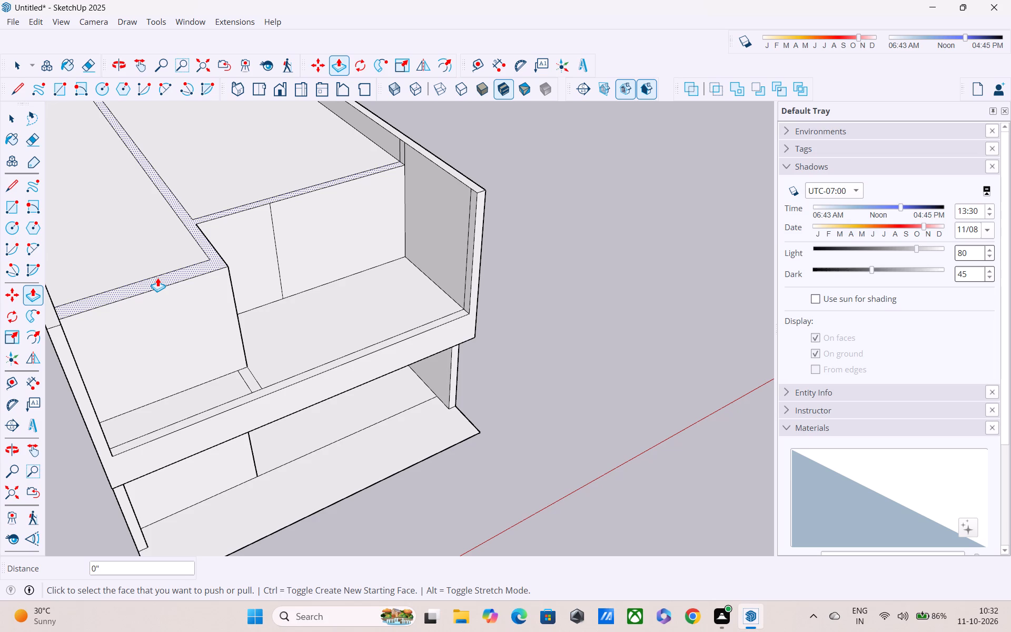
Draw a 28' 6" by 47' 5" rectangle closing the roof between the raised side walls, from the balcony front to the opposite rear corner.
scroll(157, 276, down, 1)
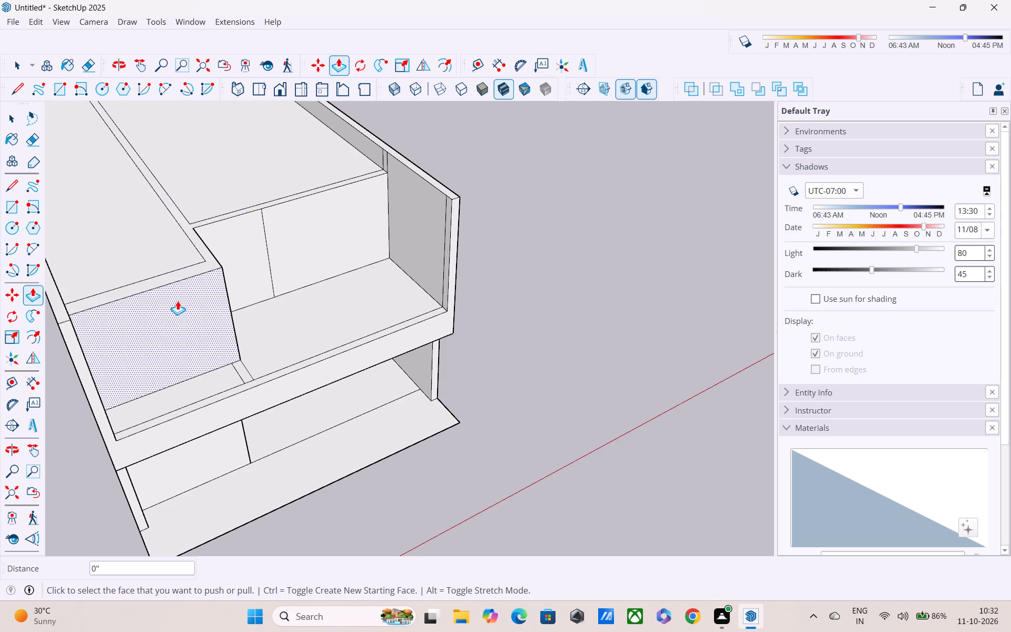
middle_drag(178, 301, 0, 301)
scroll(165, 230, down, 1)
middle_drag(172, 220, 26, 218)
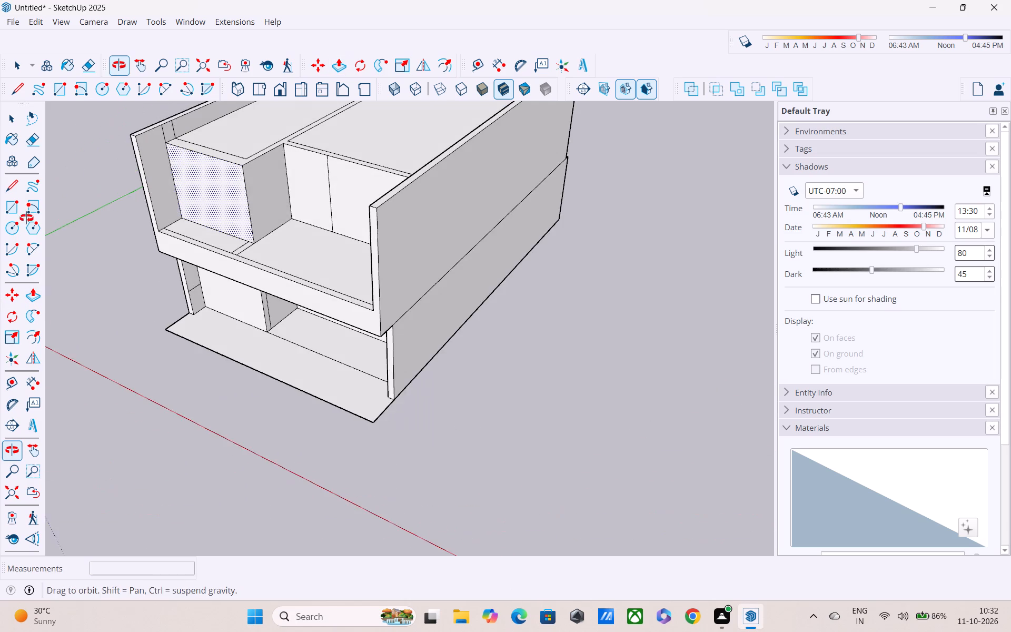
middle_drag(26, 218, 26, 218)
scroll(189, 170, up, 1)
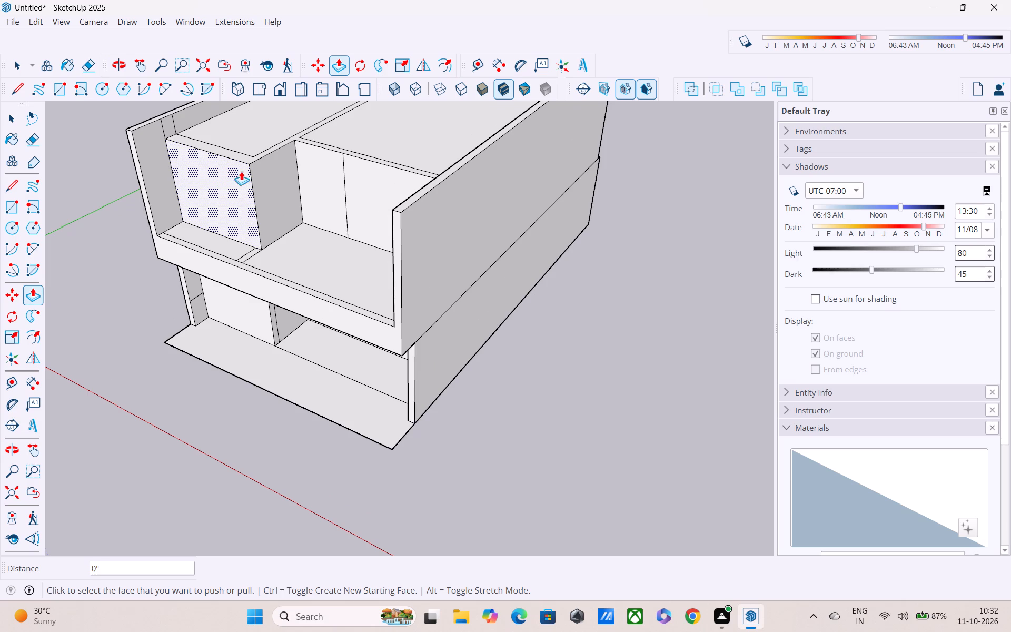
key(r)
middle_drag(225, 137, 274, 218)
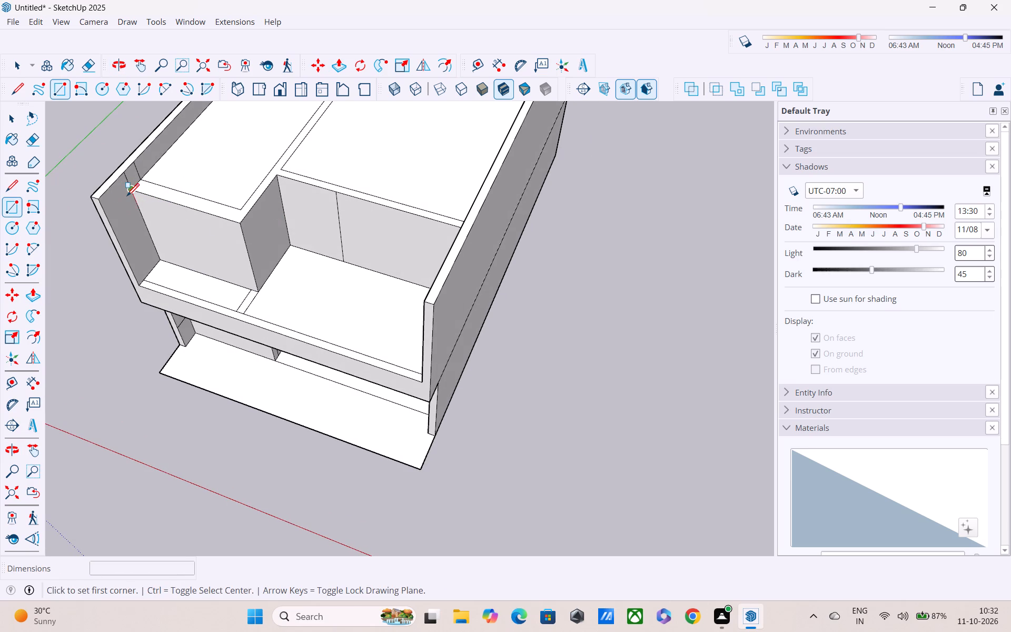
click(106, 216)
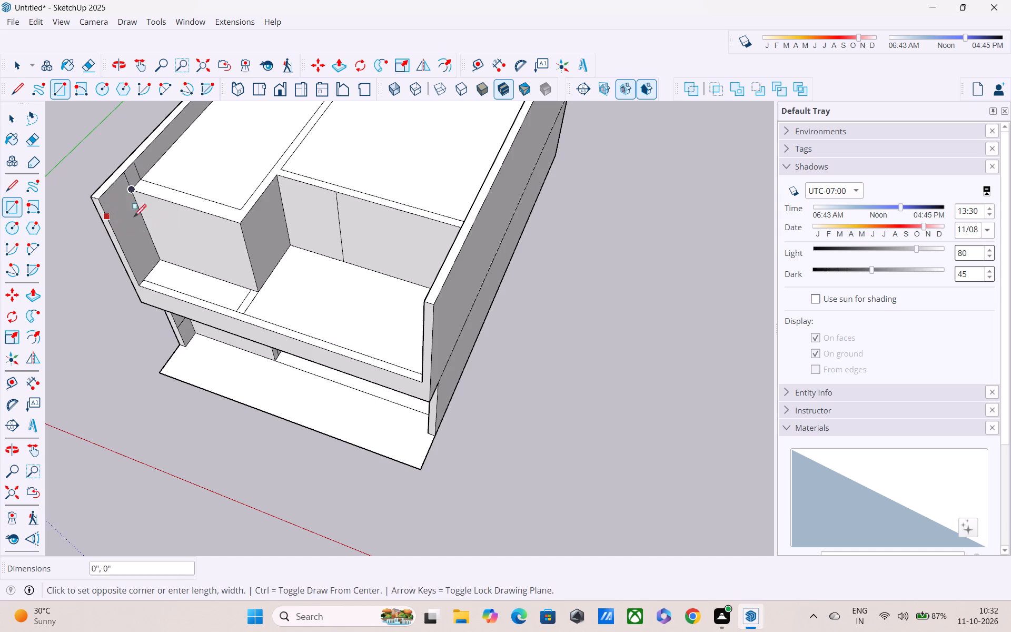
middle_drag(305, 205, 348, 252)
scroll(353, 244, down, 3)
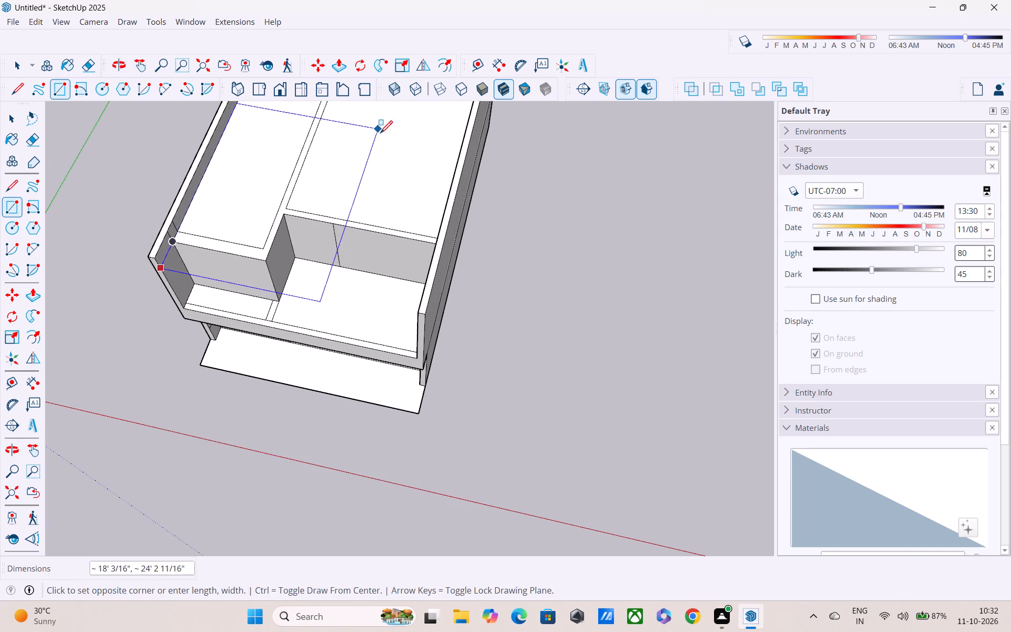
middle_drag(392, 150, 470, 140)
scroll(470, 140, down, 3)
middle_drag(411, 149, 443, 154)
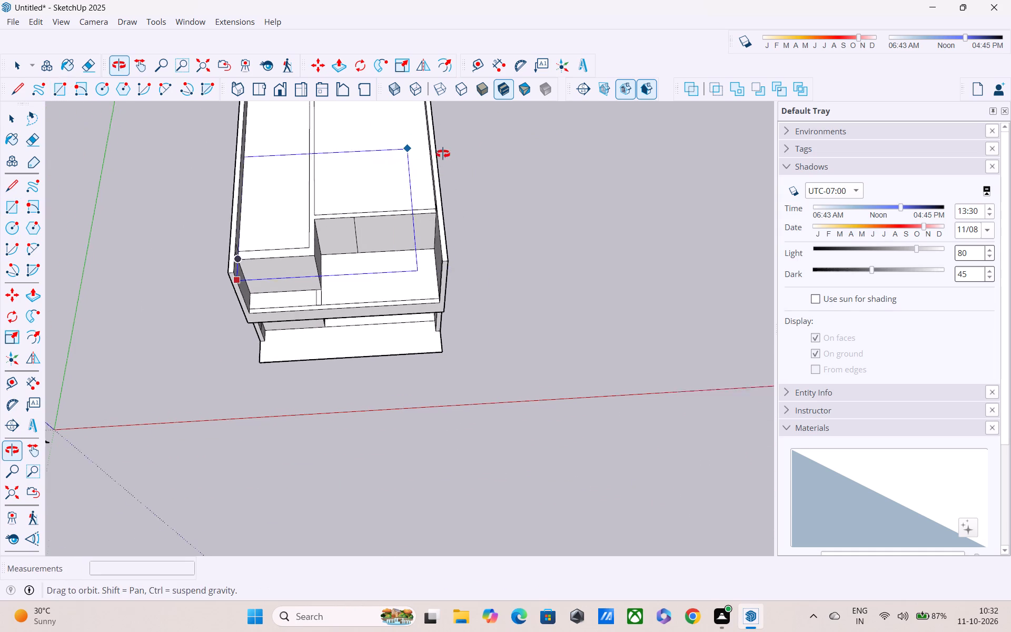
middle_drag(443, 154, 447, 154)
shift+middle_drag(447, 154, 569, 391)
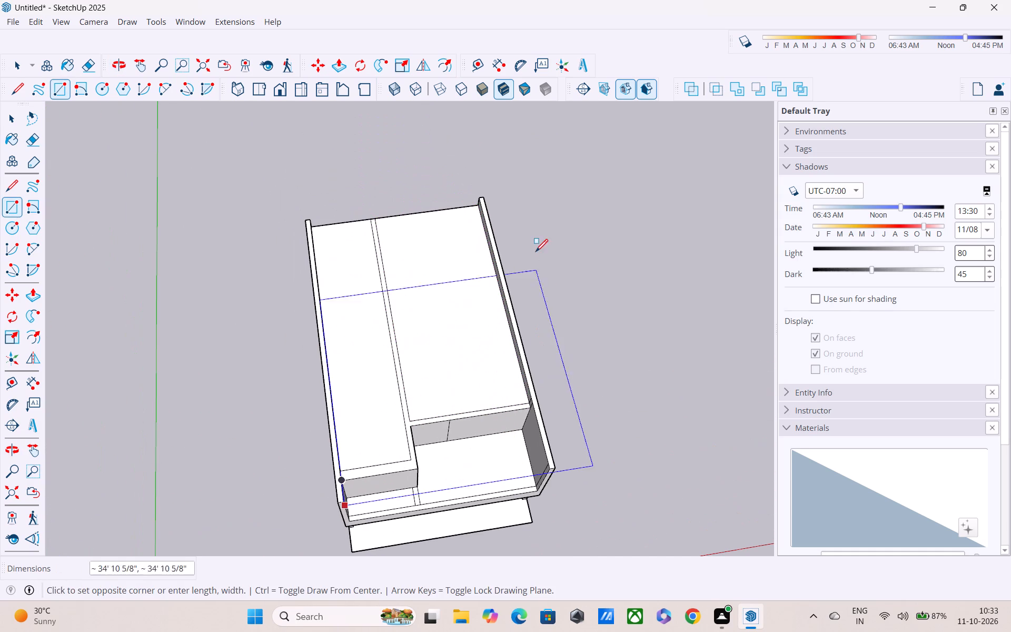
scroll(471, 210, up, 2)
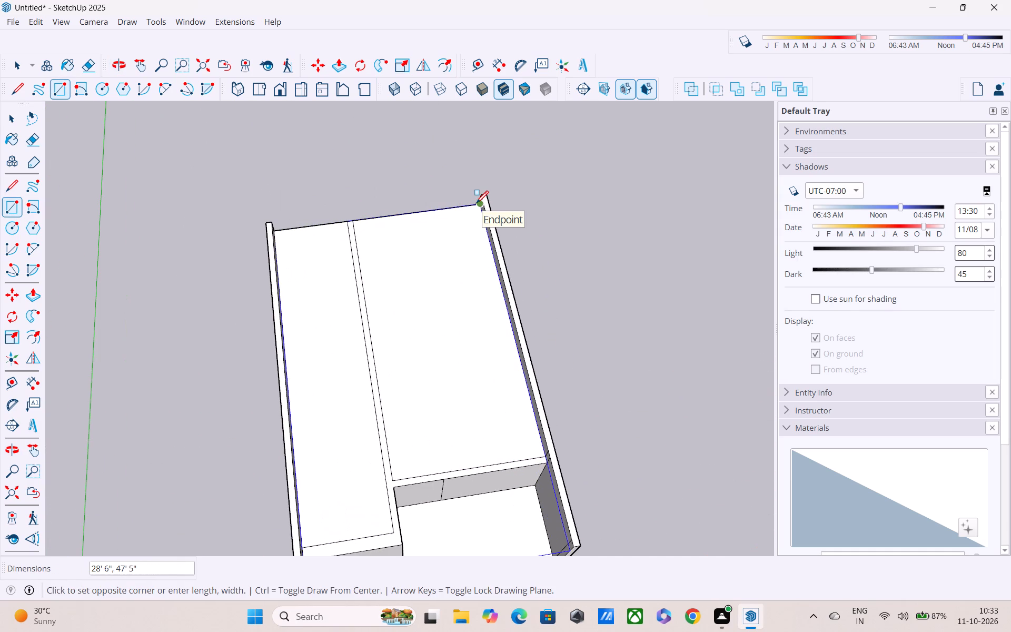
scroll(476, 204, up, 2)
middle_drag(534, 204, 551, 197)
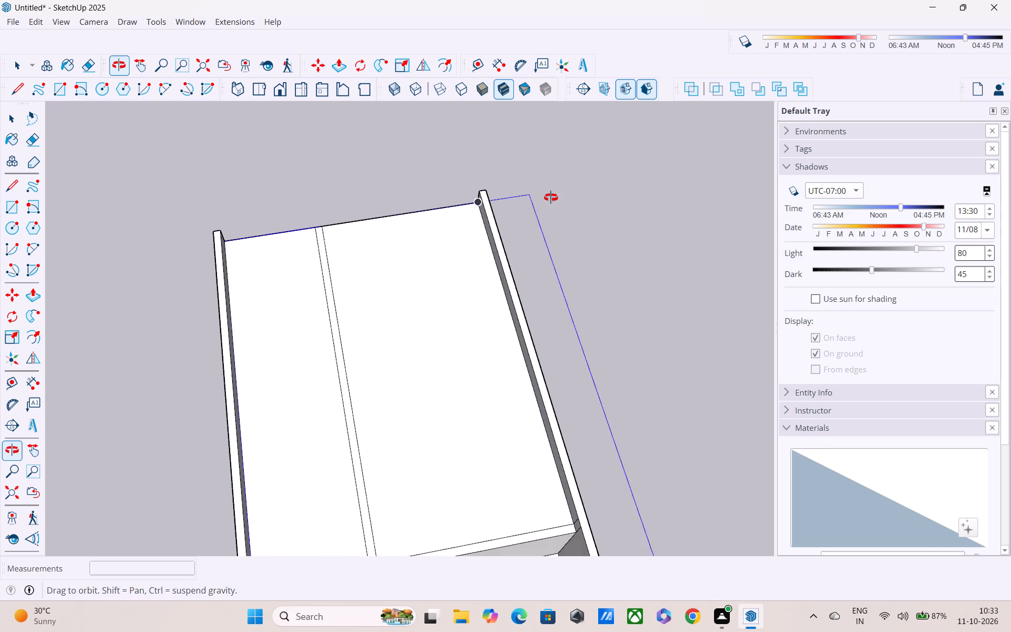
middle_drag(551, 197, 685, 128)
scroll(685, 130, up, 1)
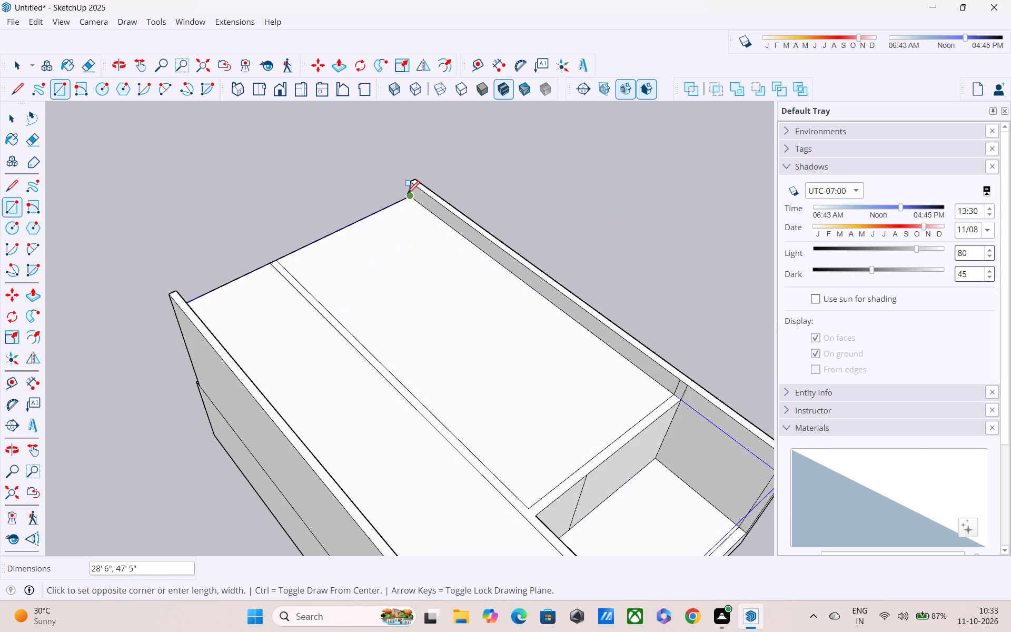
click(407, 195)
key(Escape)
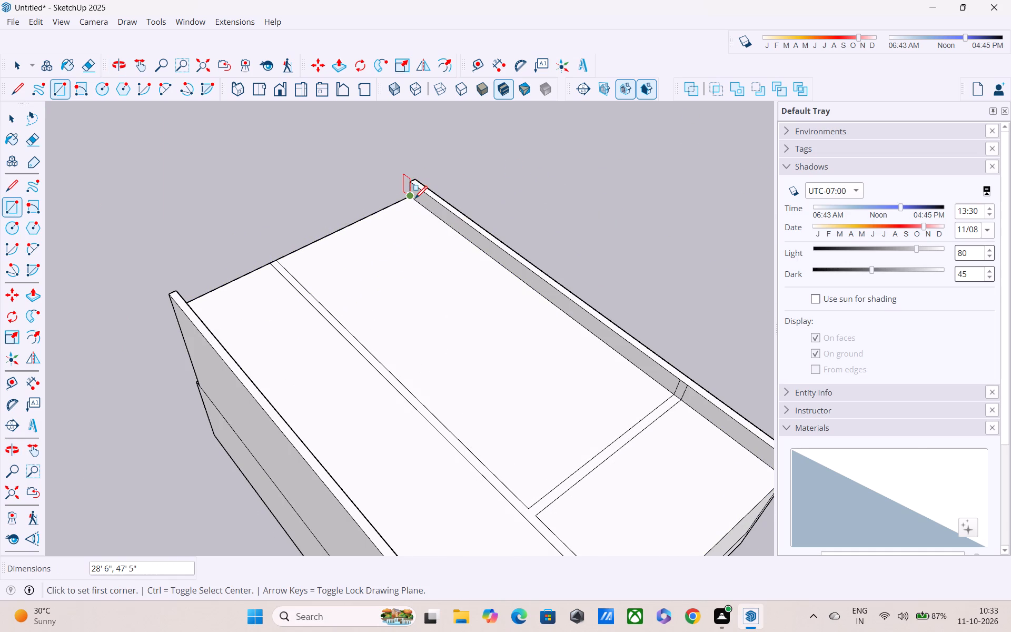
scroll(415, 239, down, 2)
middle_drag(413, 352, 371, 205)
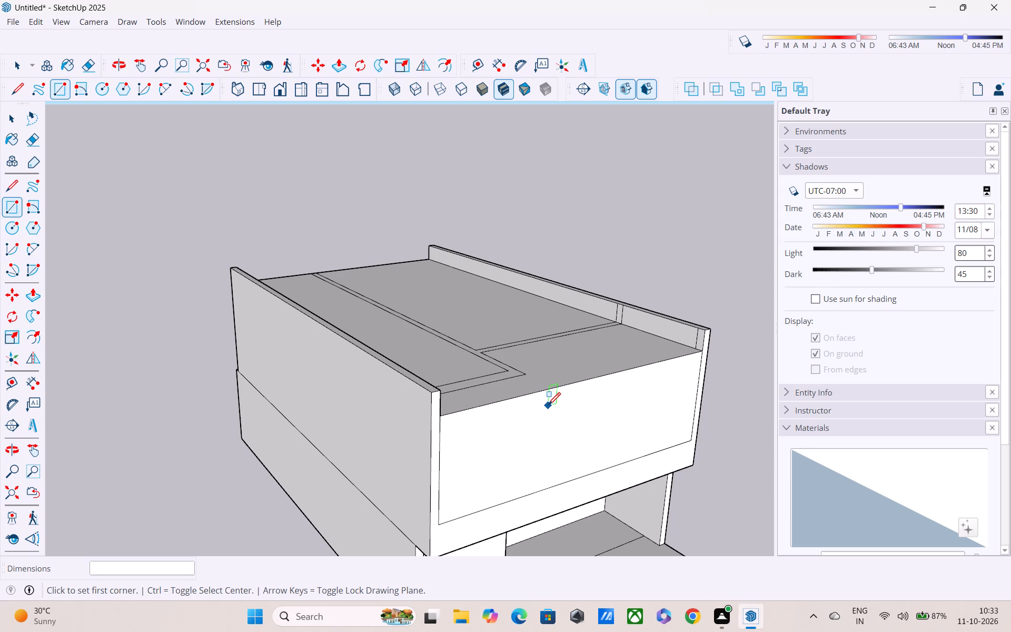
key(Escape)
Push/Pull the roof face over the narrow upper bay up 2', and try to extend the pull to 3'.
key(p)
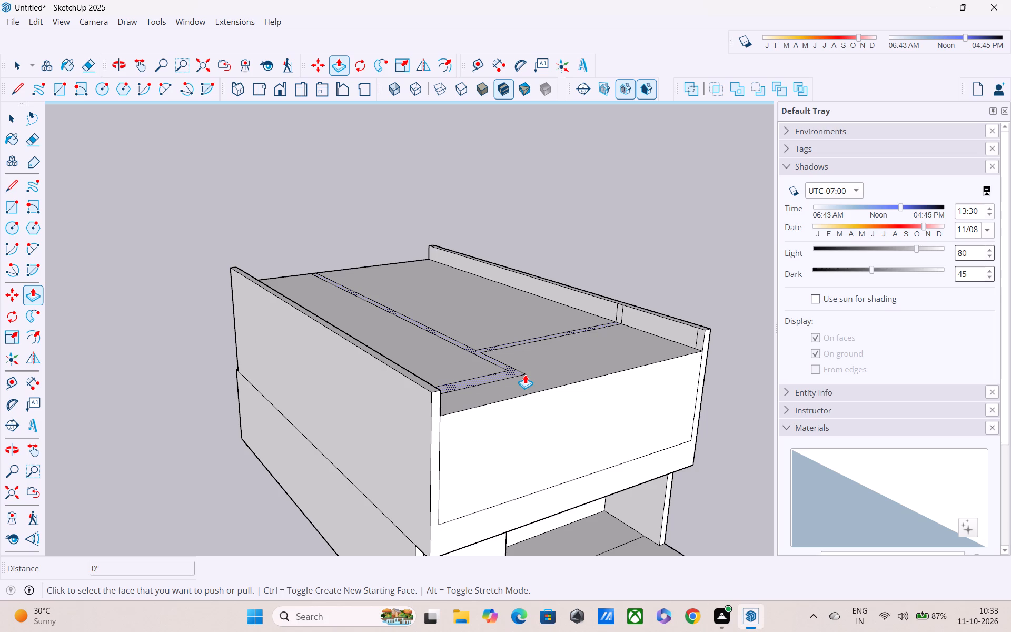
middle_drag(509, 348, 469, 391)
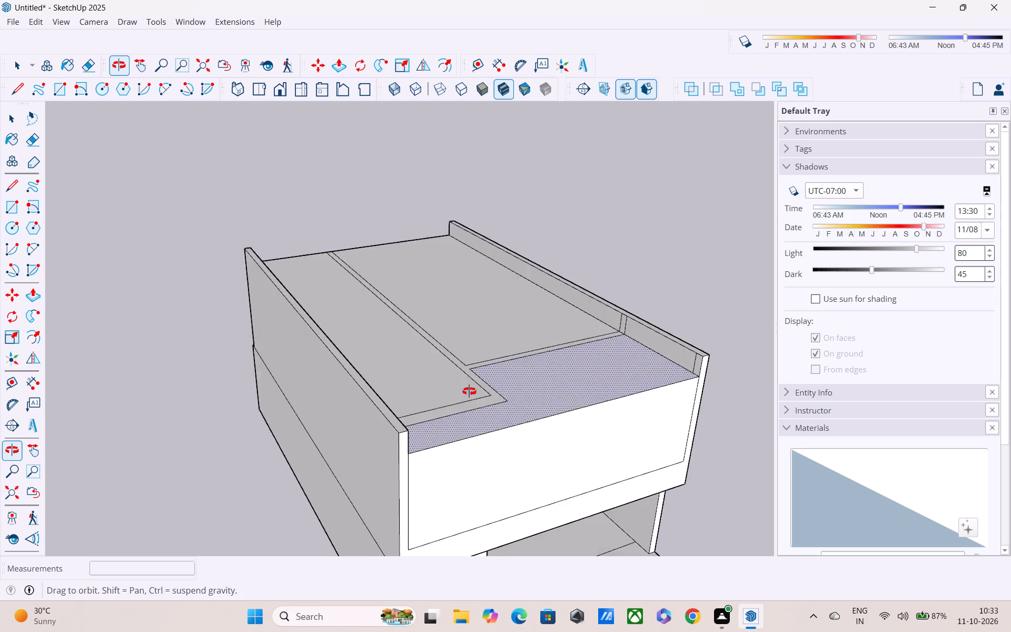
middle_drag(469, 391, 443, 398)
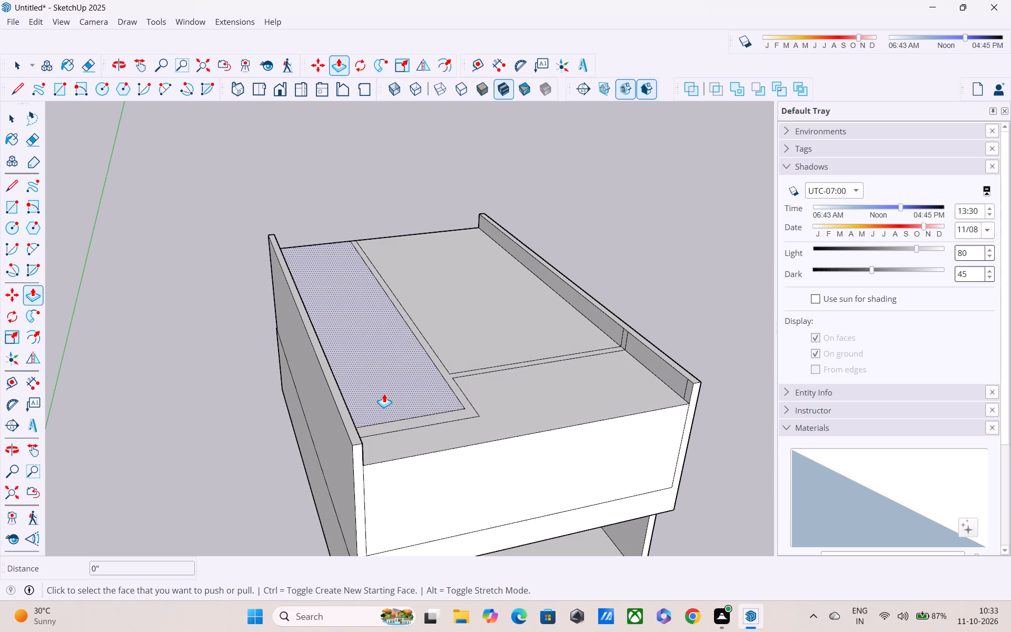
click(384, 393)
middle_drag(384, 372, 376, 369)
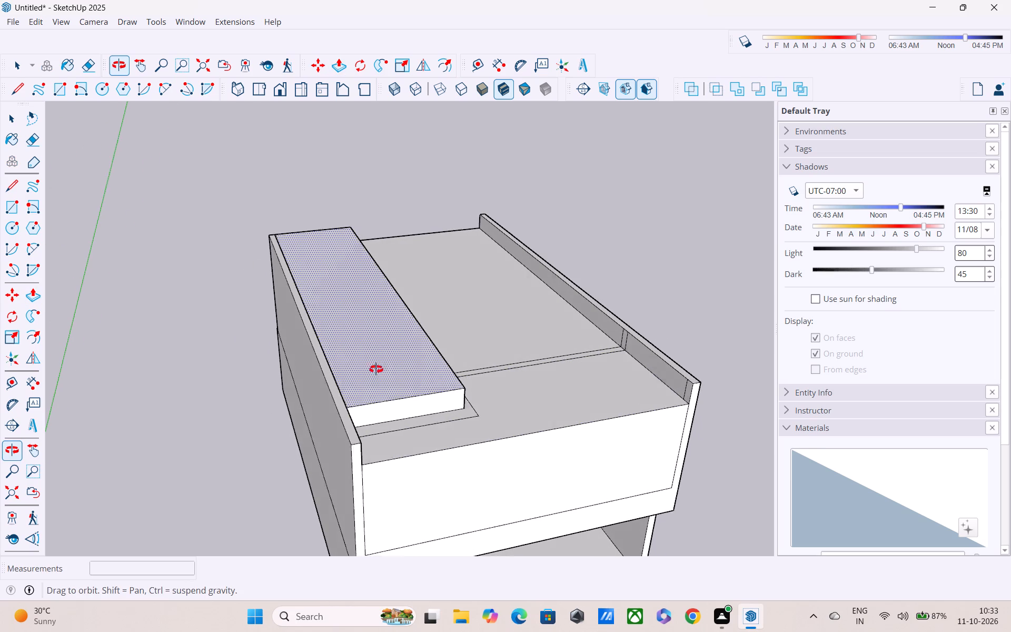
middle_drag(376, 369, 310, 302)
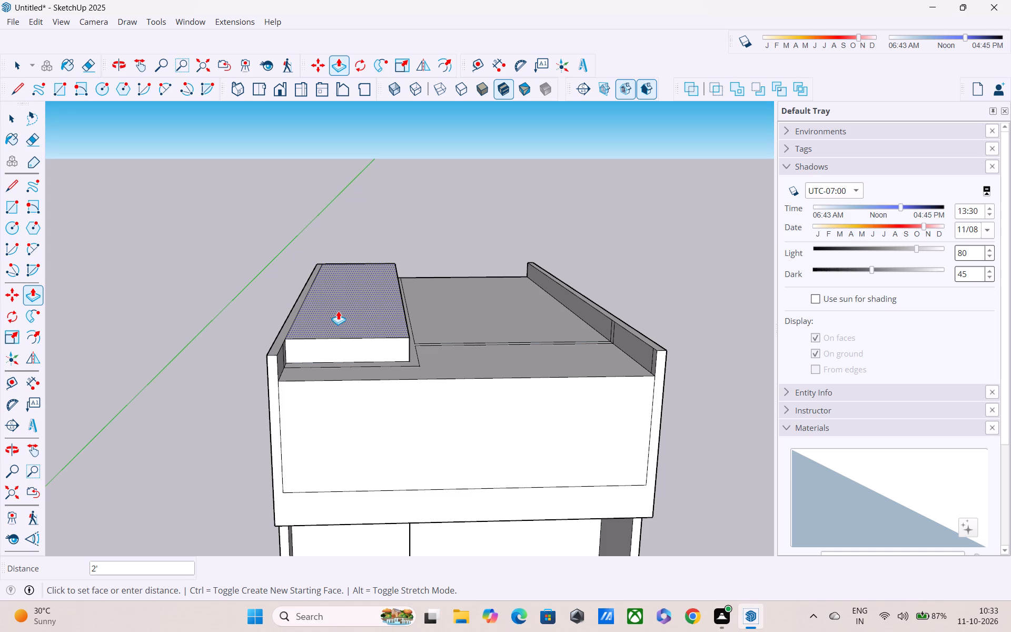
drag(339, 311, 342, 304)
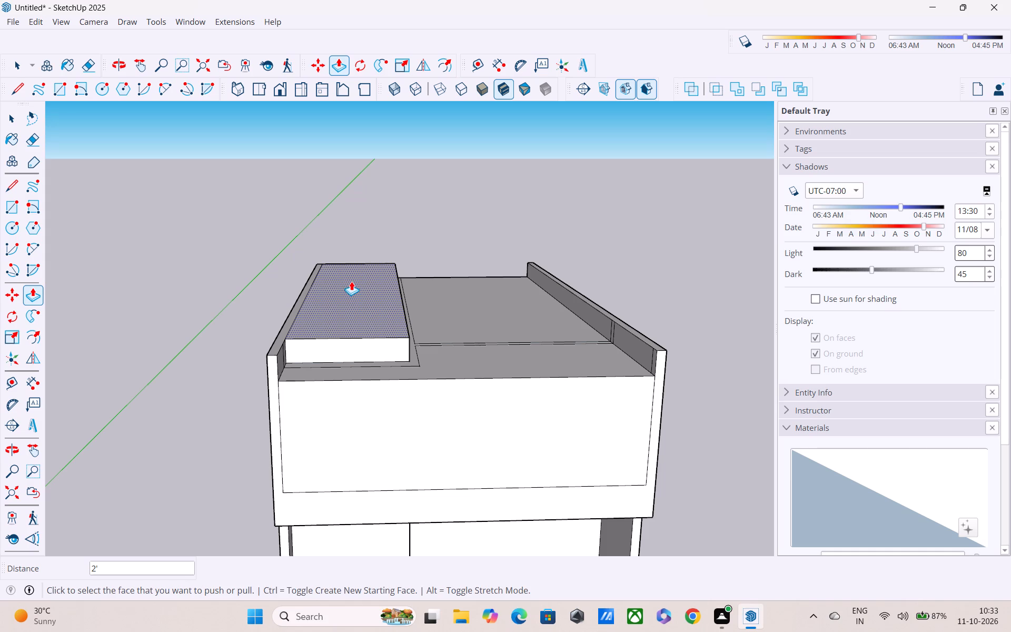
text(3')
key(Return)
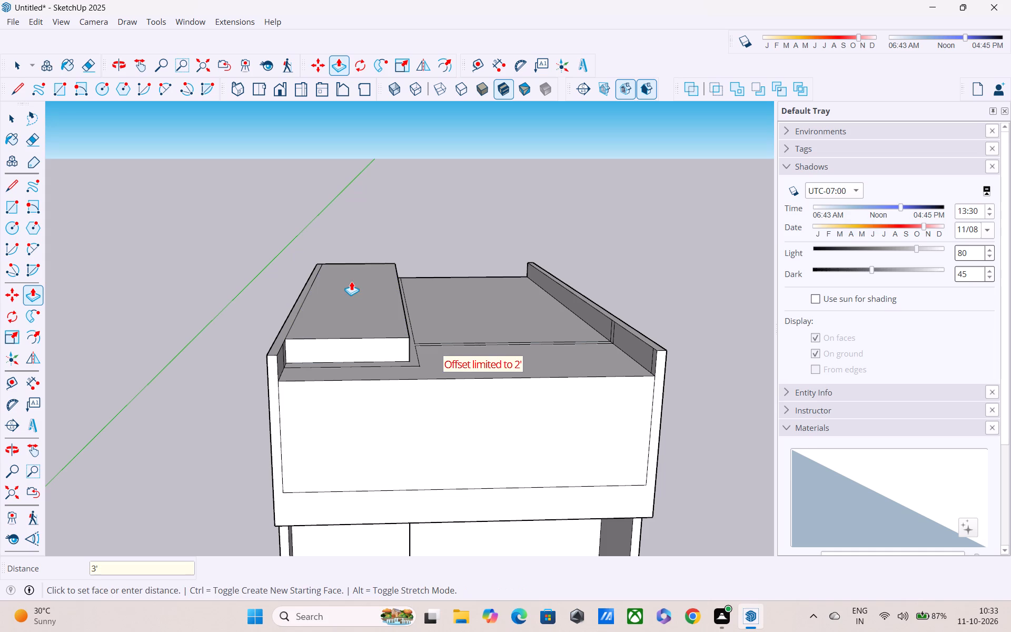
Raise the top of the outer side wall beside the narrow upper bay with Push/Pull, entering 3'.
click(279, 329)
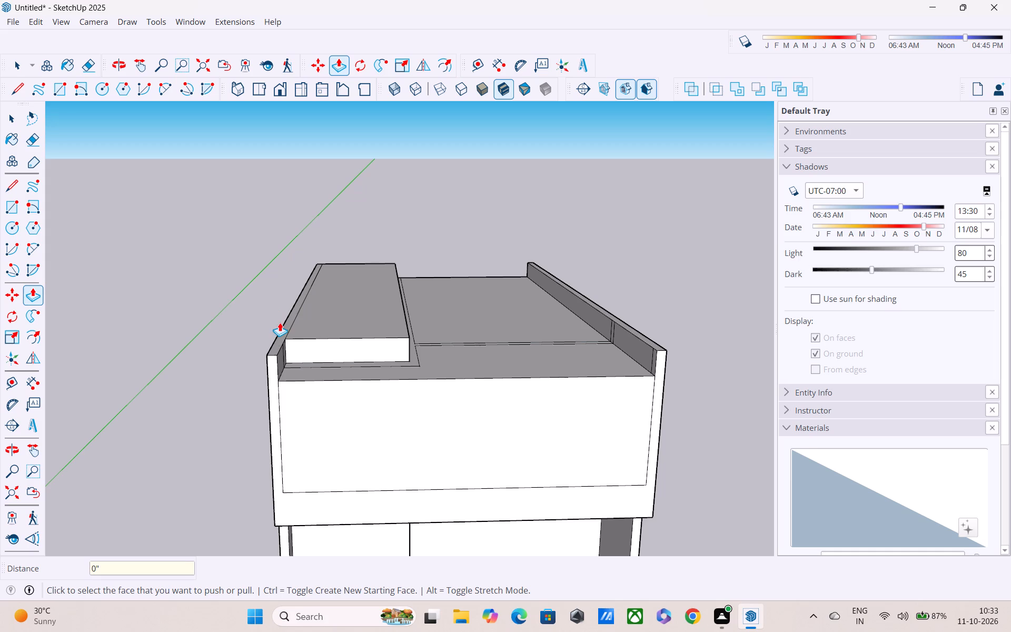
scroll(281, 333, up, 5)
middle_drag(281, 325, 298, 256)
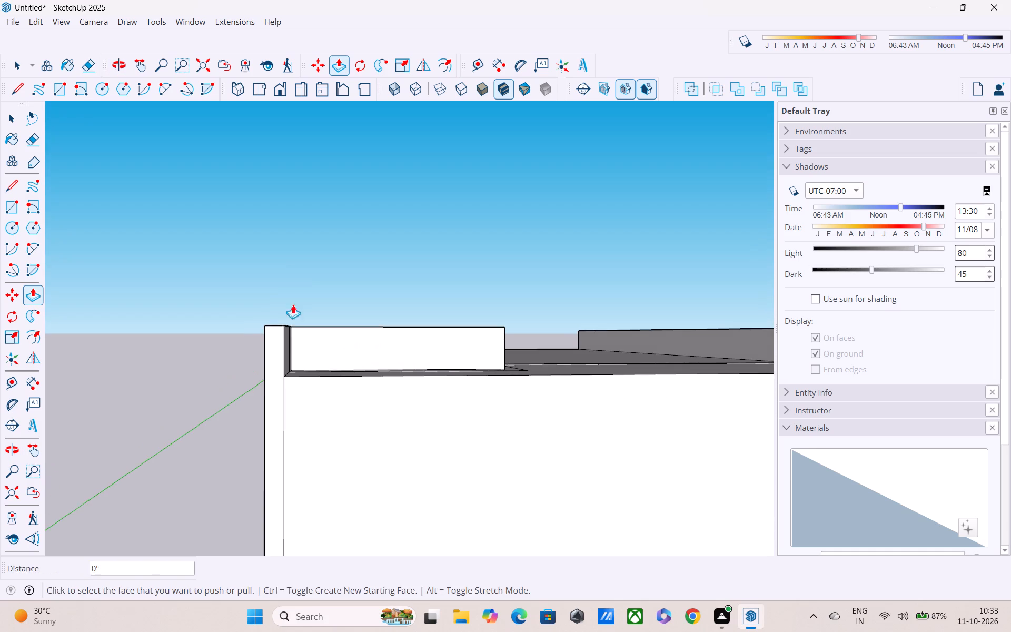
middle_drag(284, 324, 301, 432)
click(280, 377)
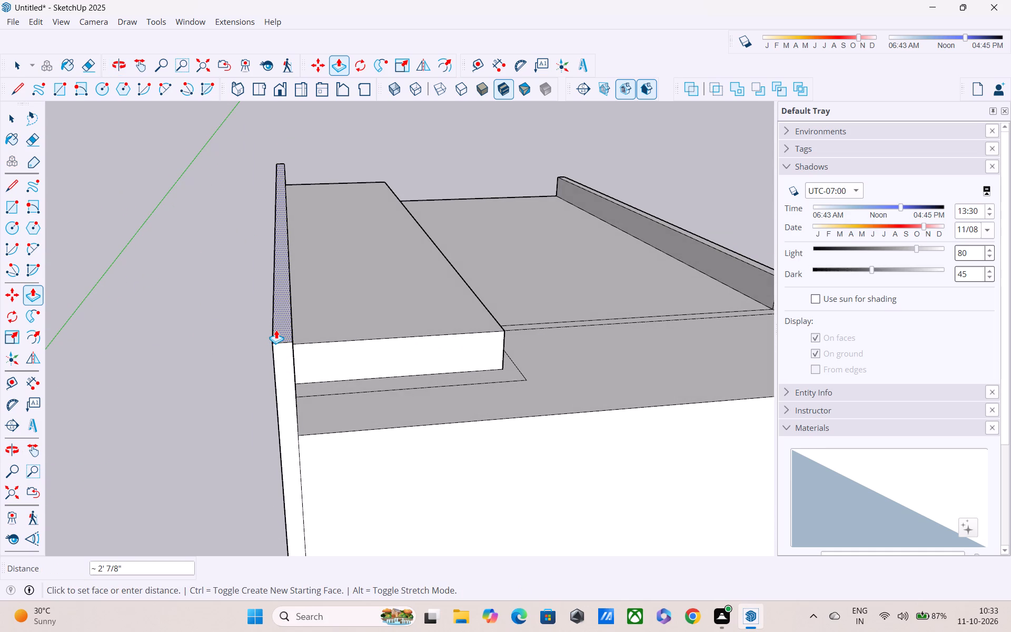
text(3')
key(Return)
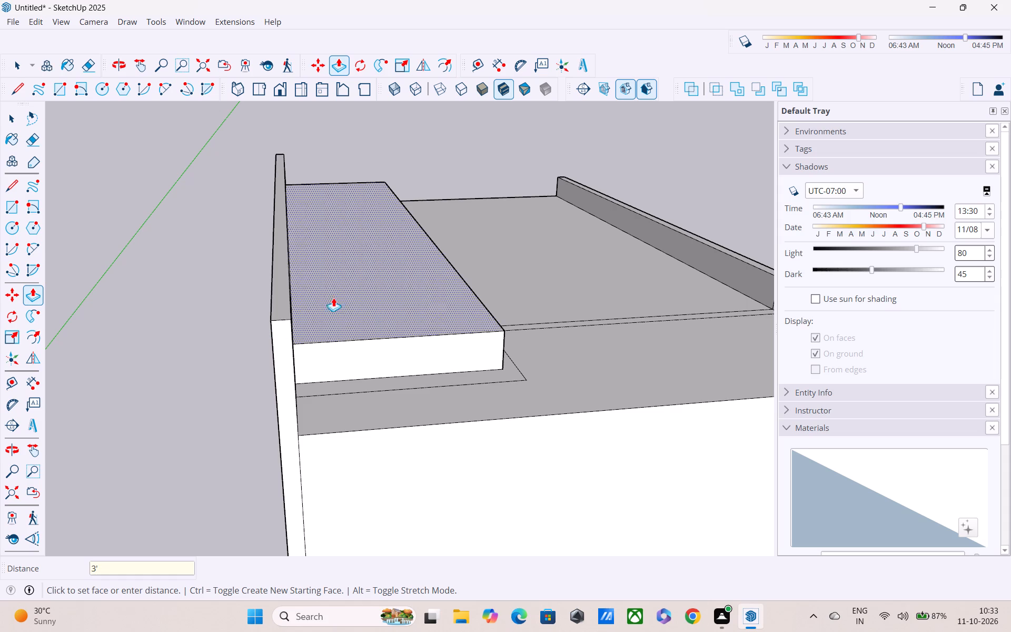
Push/Pull the raised roof block over the narrow upper bay up level with the adjoining outer side wall's top.
middle_drag(437, 320, 285, 320)
click(319, 308)
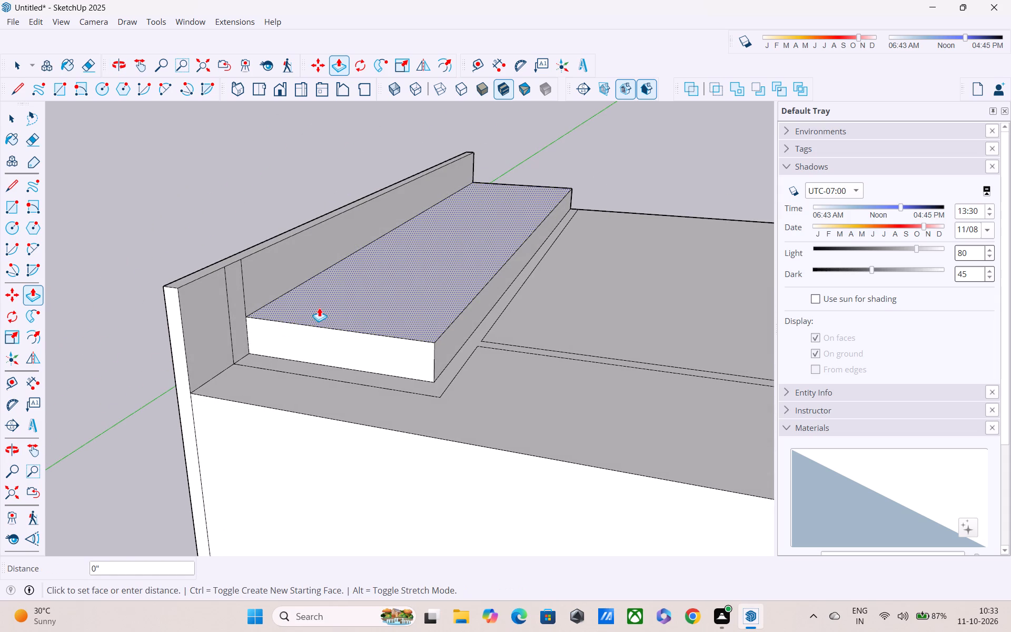
middle_drag(319, 275, 345, 324)
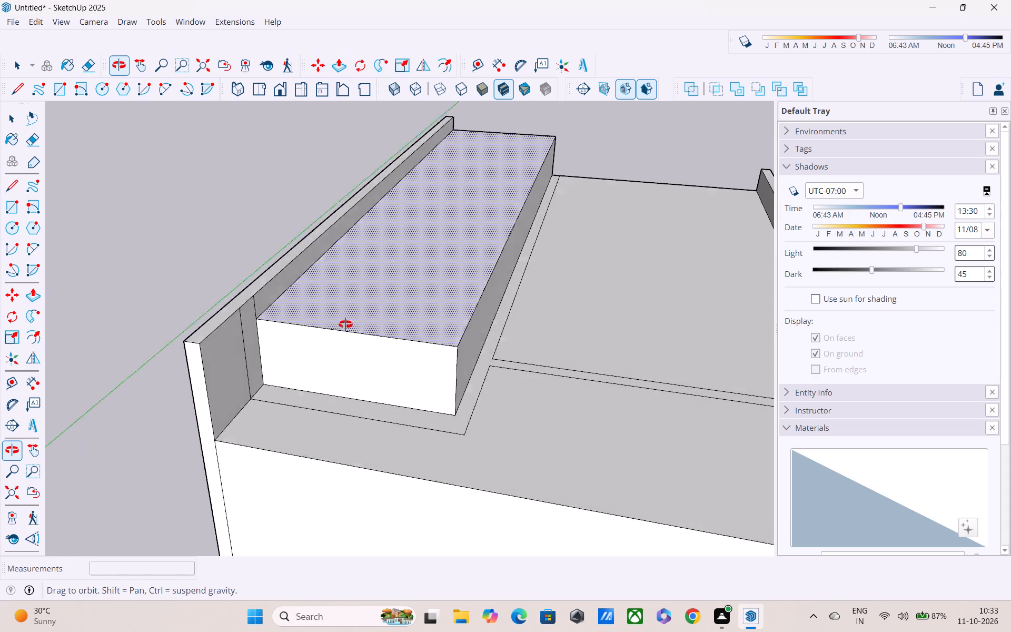
middle_drag(345, 324, 346, 326)
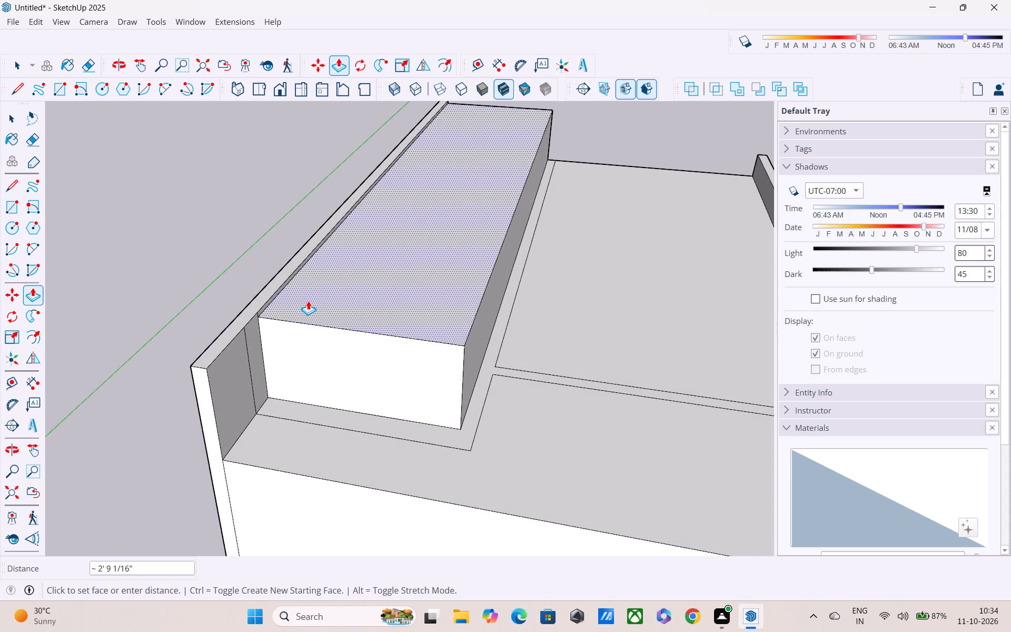
click(306, 301)
click(301, 297)
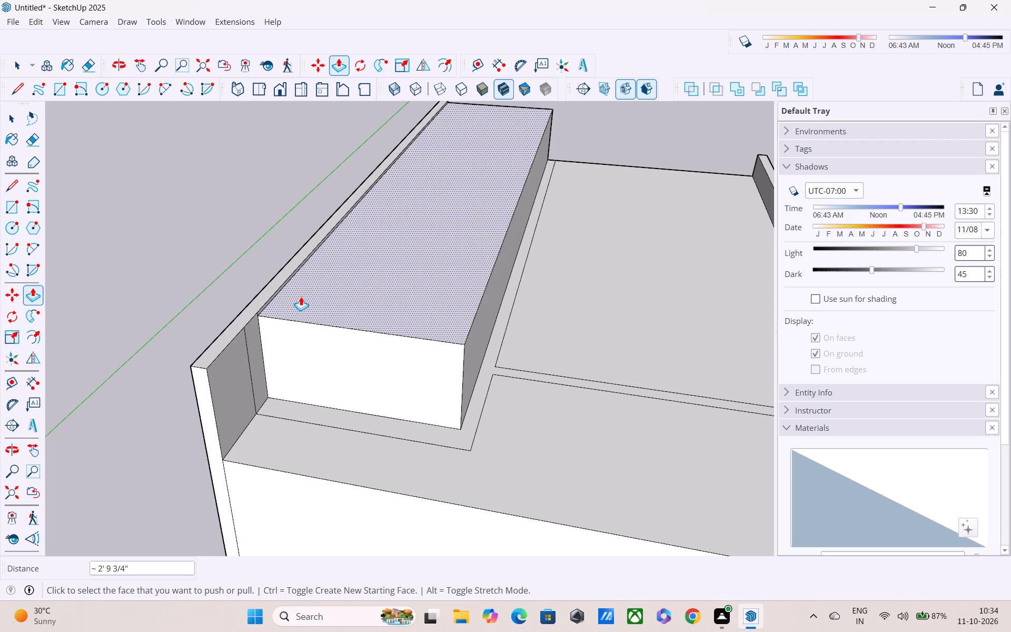
click(259, 298)
Push/Pull the thin wall strip around the raised block and across the wide roof up 2', and a further 3' level with the block.
scroll(309, 322, down, 3)
scroll(417, 337, down, 1)
middle_drag(417, 337, 414, 337)
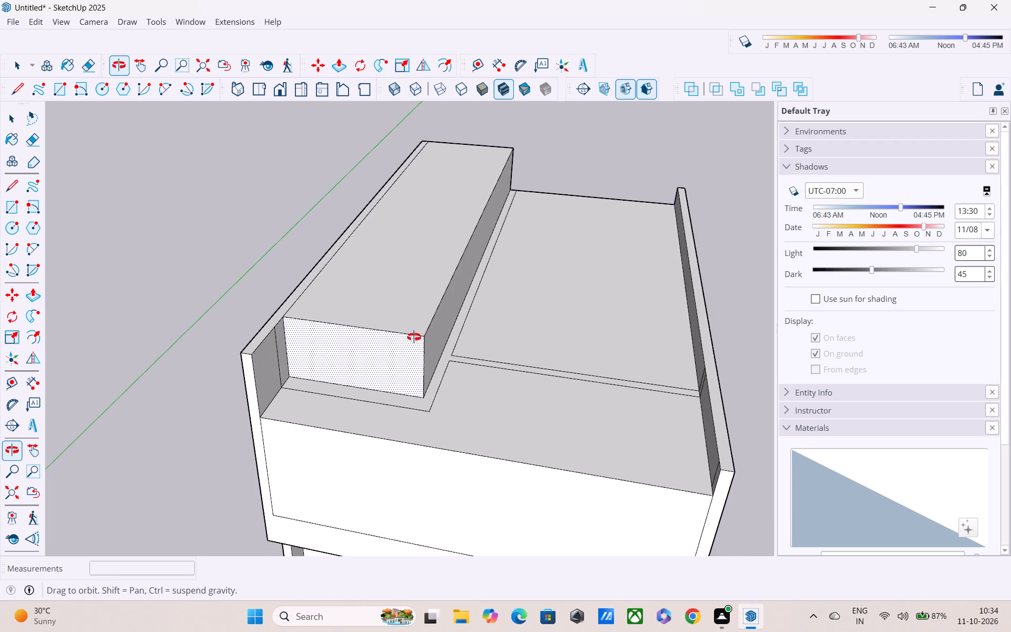
middle_drag(414, 337, 286, 340)
middle_drag(330, 344, 354, 386)
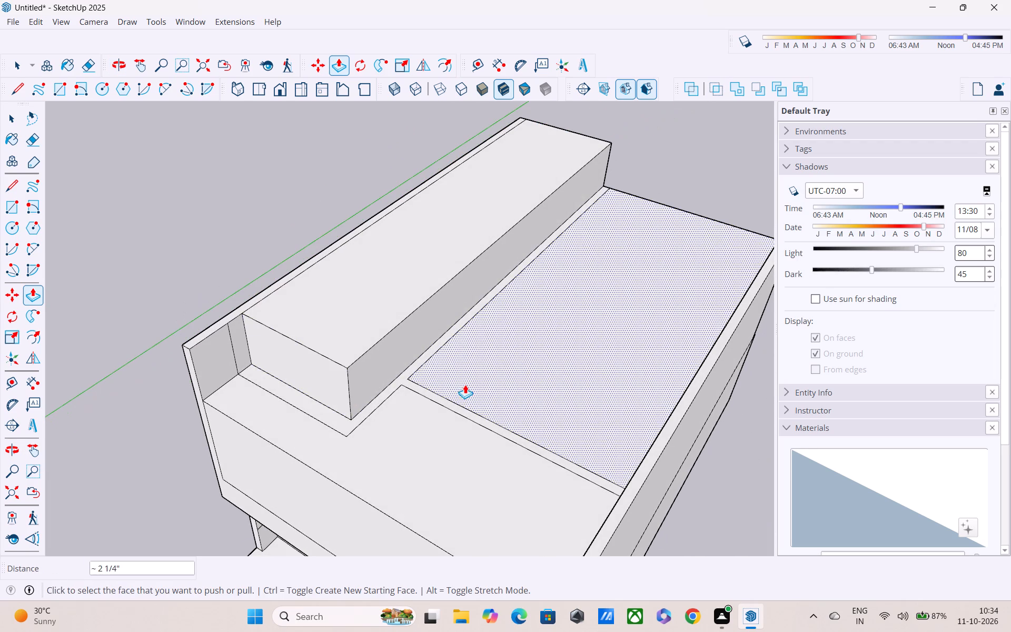
scroll(464, 401, up, 3)
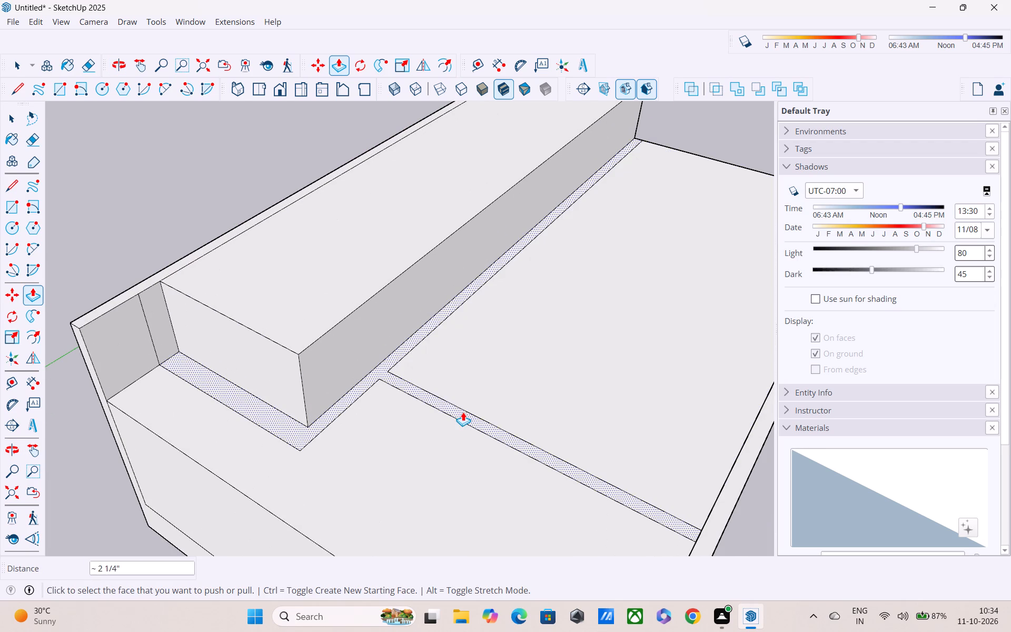
click(463, 412)
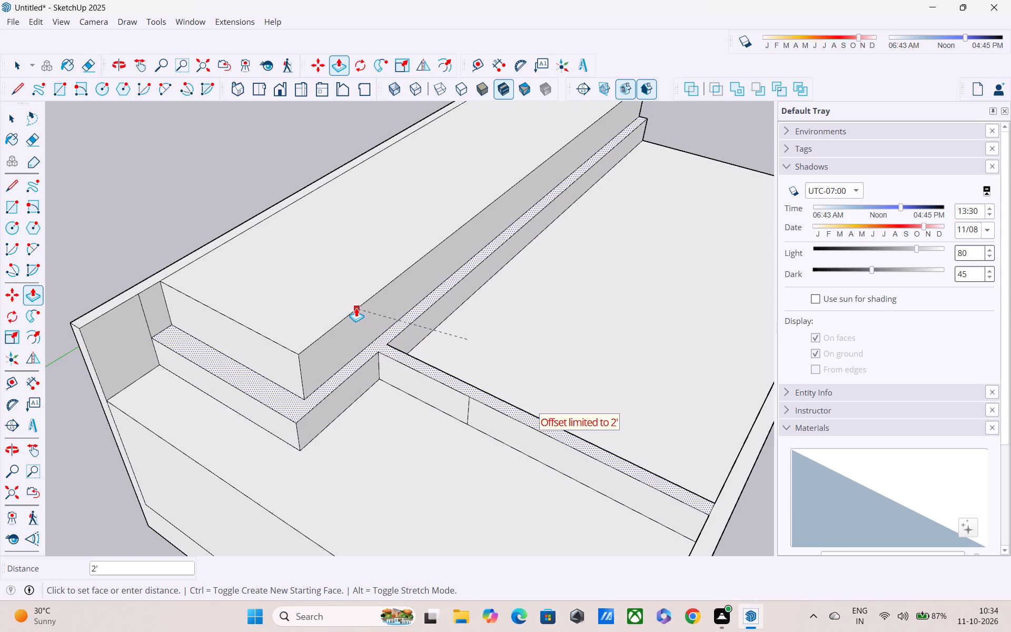
click(356, 308)
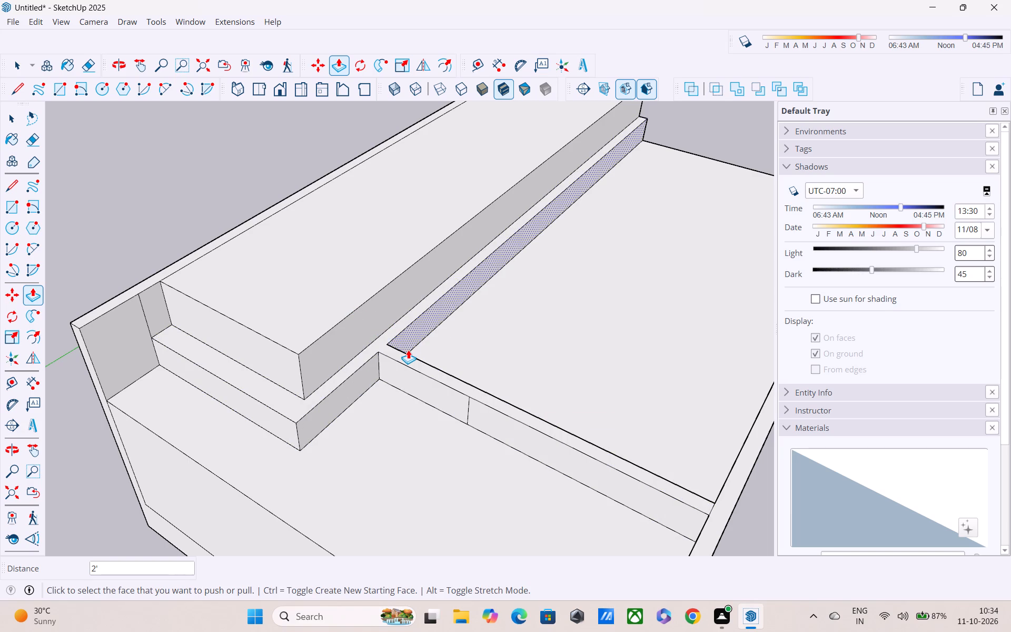
click(412, 361)
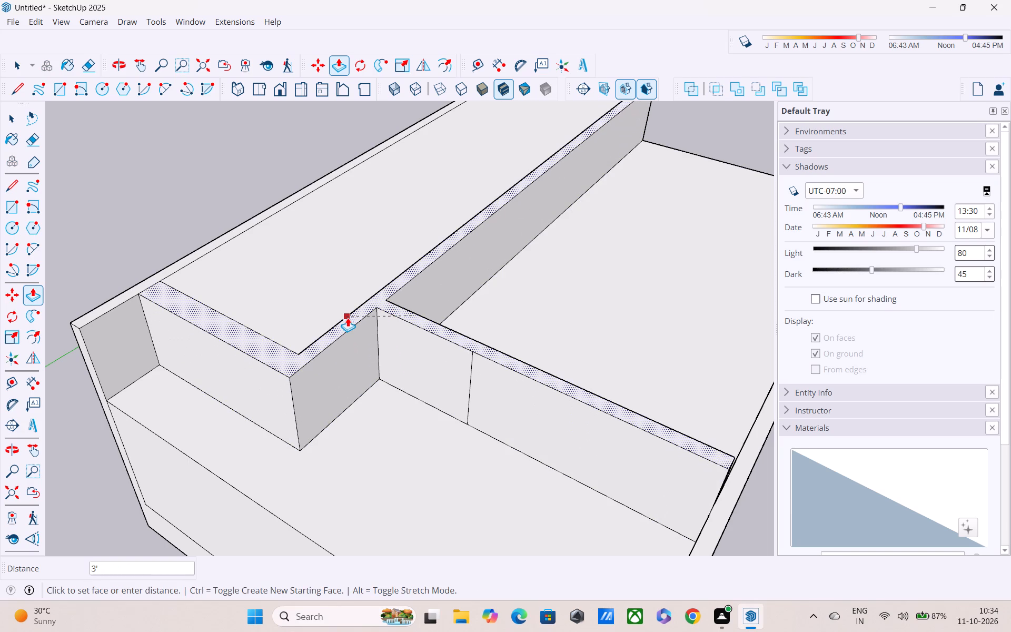
click(348, 318)
Place a horizontal guide 10" below the top edge of the upper storey's front face.
scroll(361, 392, down, 1)
middle_drag(365, 401, 408, 291)
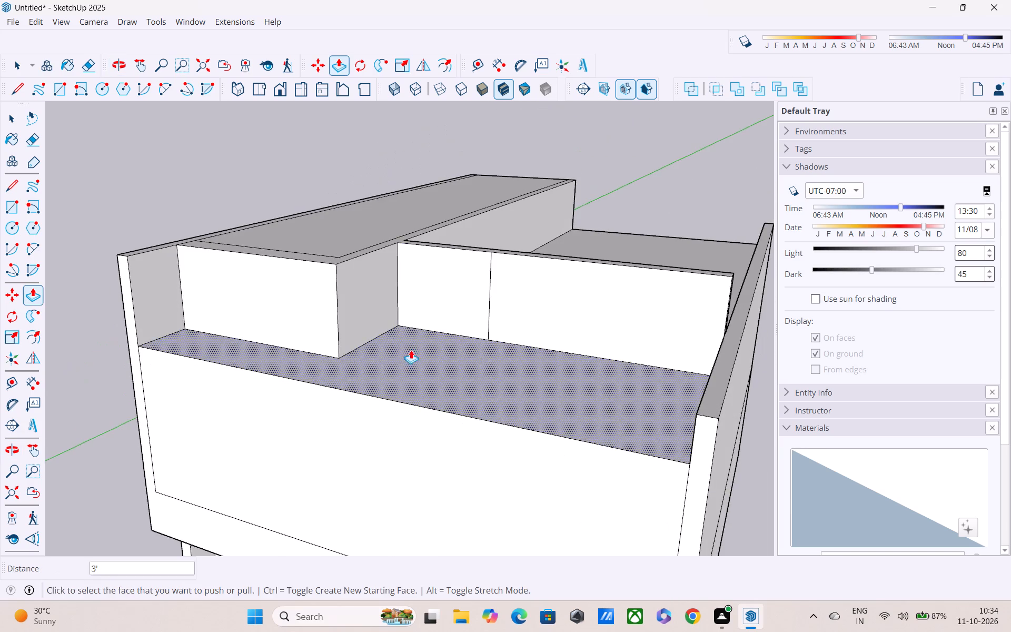
middle_drag(411, 351, 463, 340)
middle_drag(435, 403, 508, 374)
scroll(504, 377, down, 3)
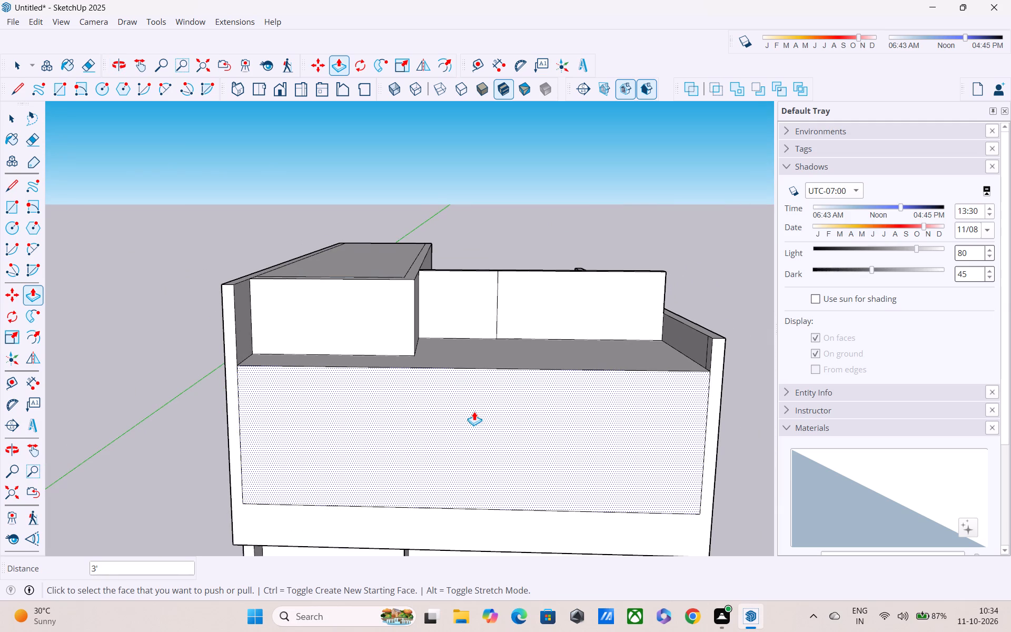
key(Escape)
key(Escape)
key(t)
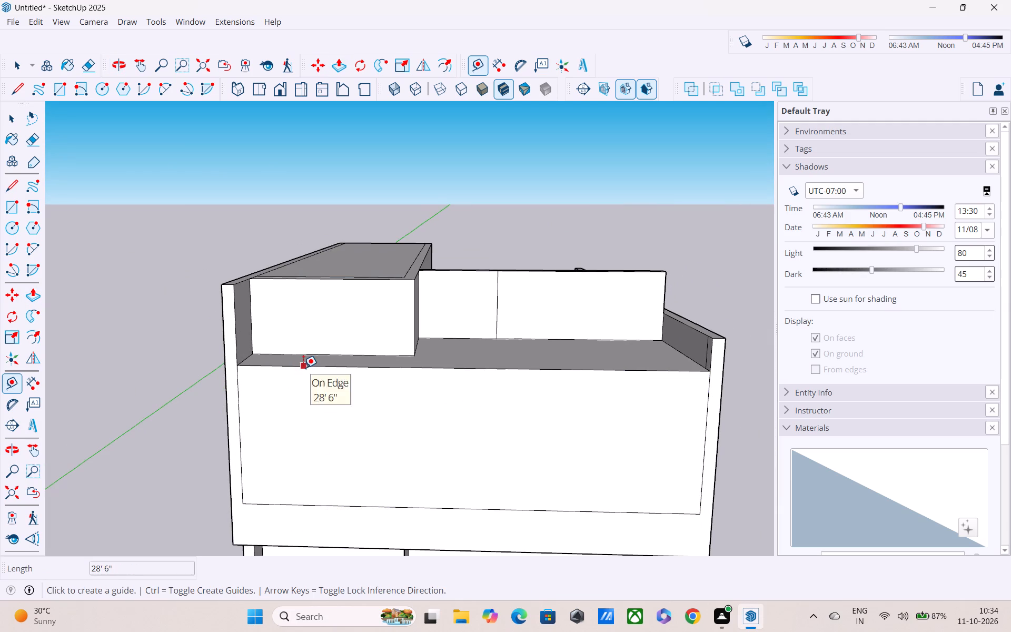
click(303, 368)
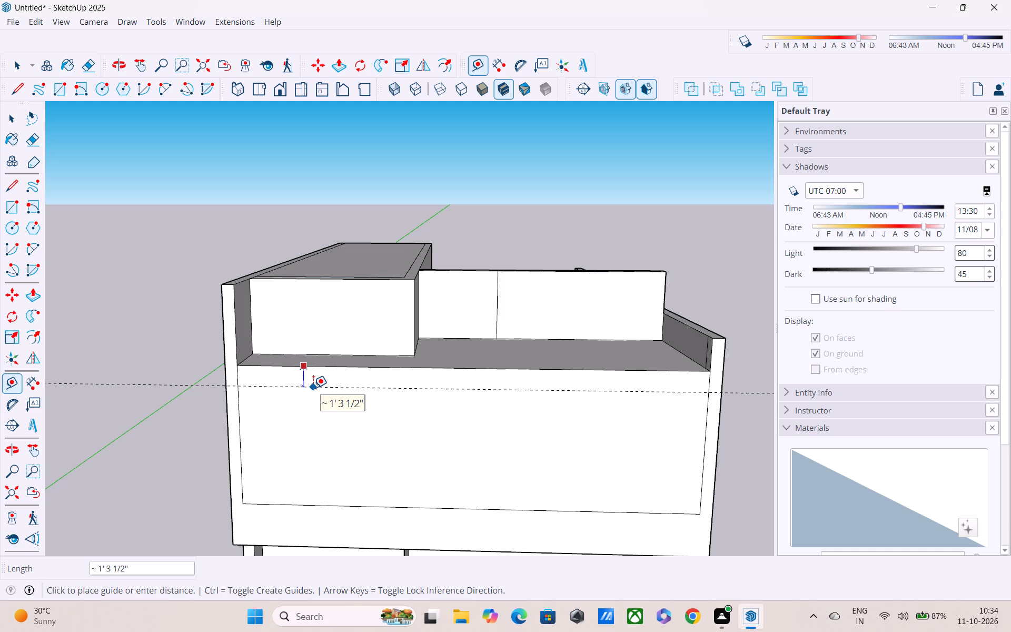
text(10)
key(shift+quotedbl)
key(Return)
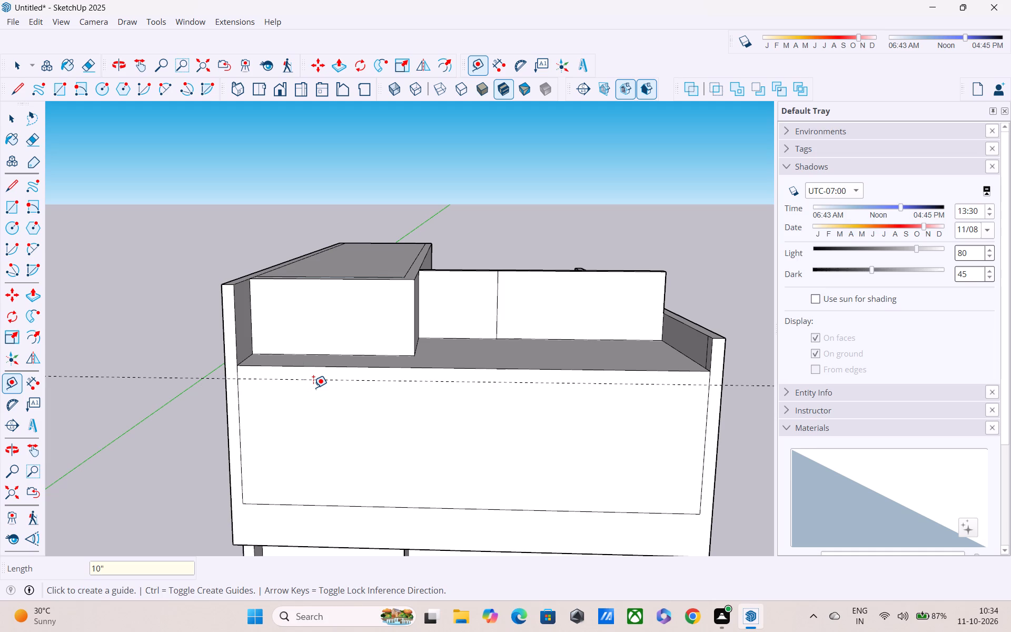
Draw a 28' 6" line along the guide across the front face, between the two side walls' inner edges.
scroll(315, 366, down, 2)
middle_drag(342, 467, 353, 442)
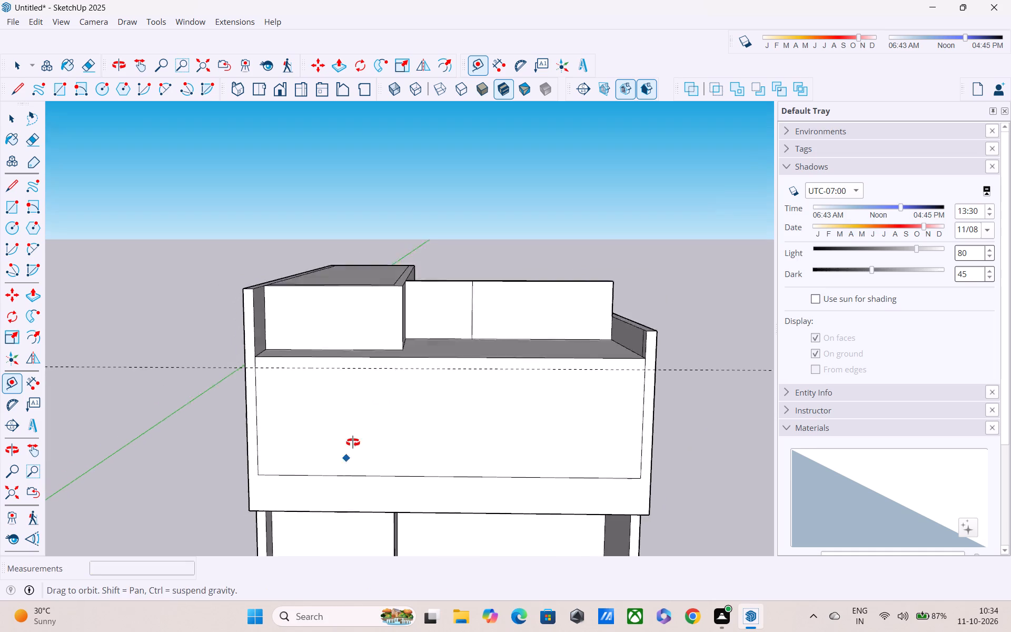
middle_drag(353, 442, 362, 406)
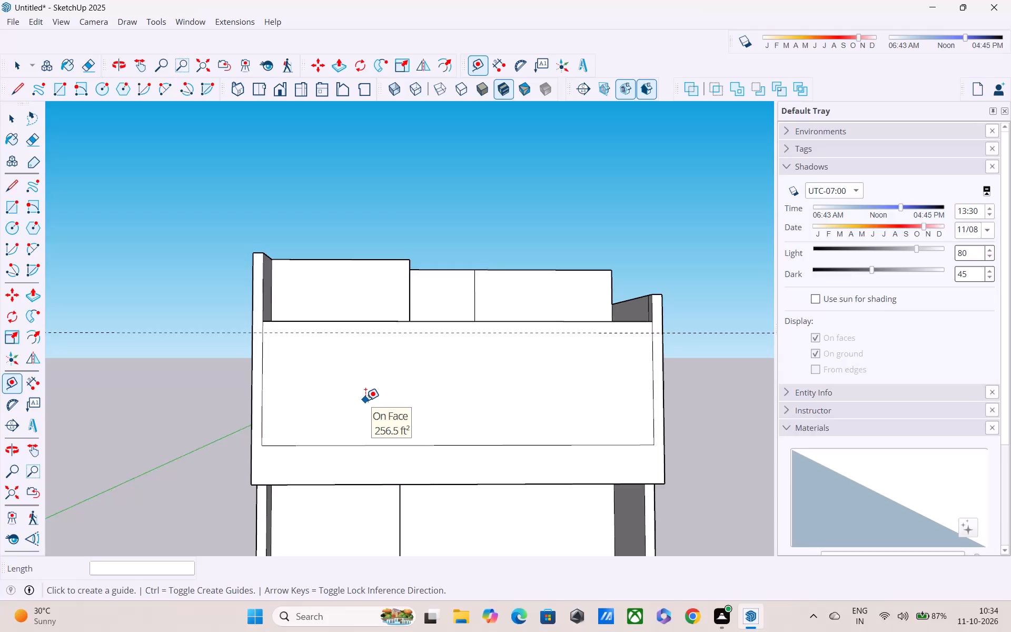
key(l)
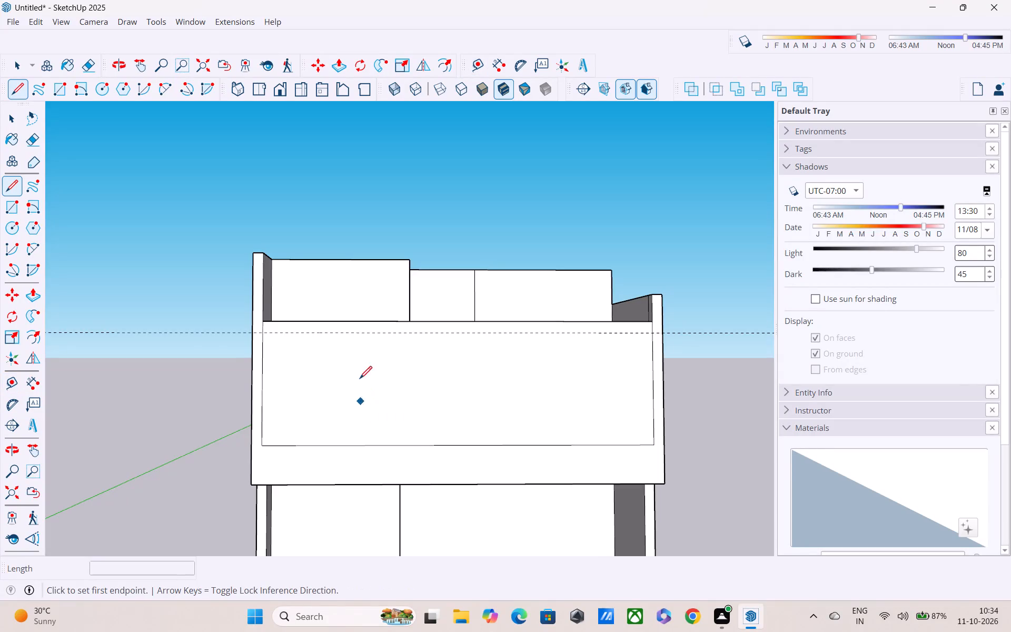
click(266, 332)
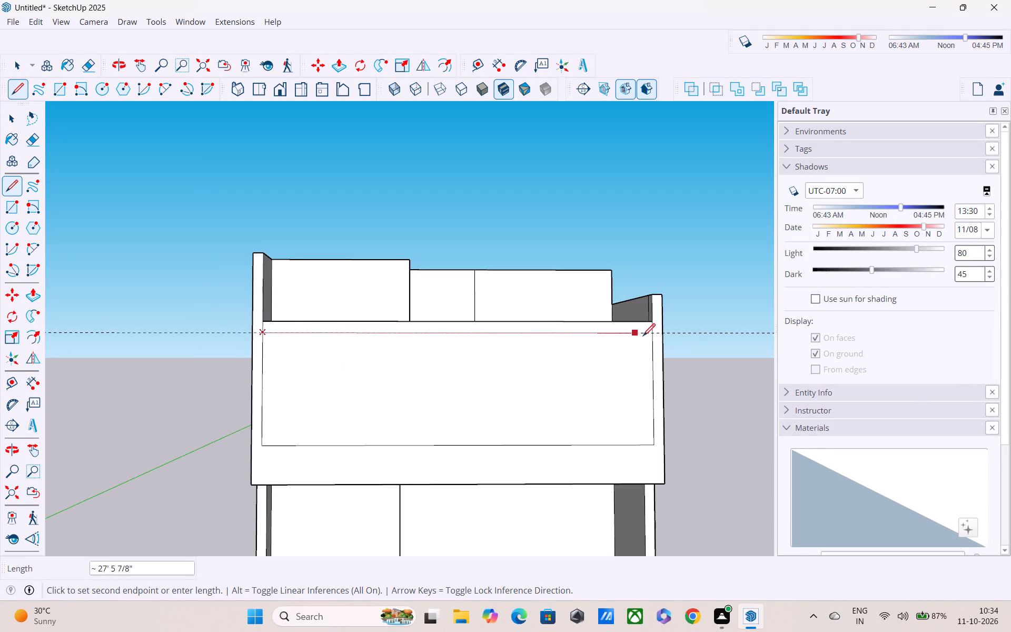
click(656, 333)
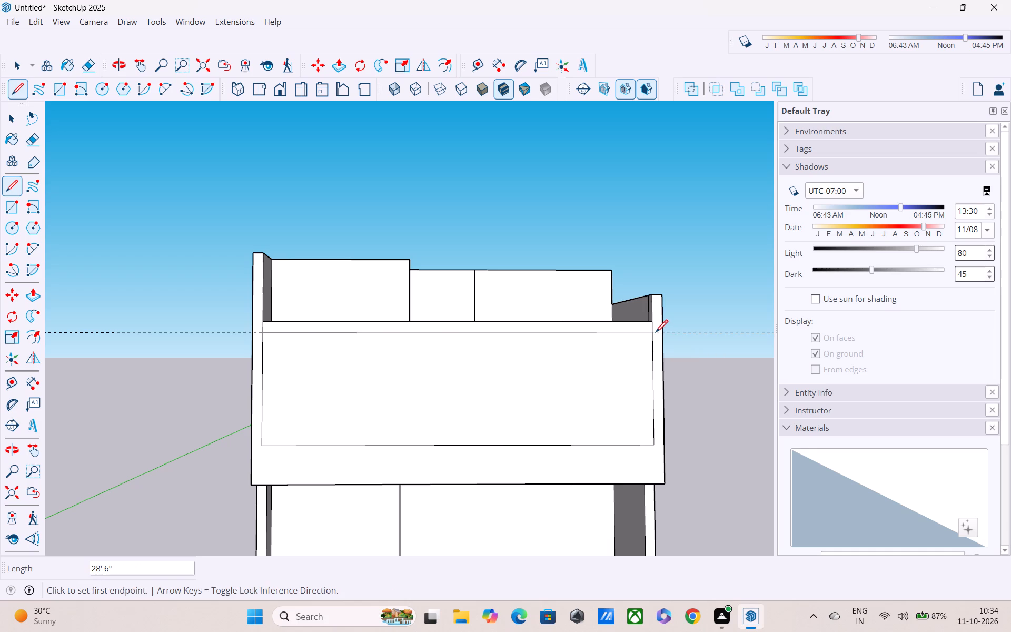
key(Escape)
Erase the guide and the short vertical edges above the new line at both ends of the front face.
key(r)
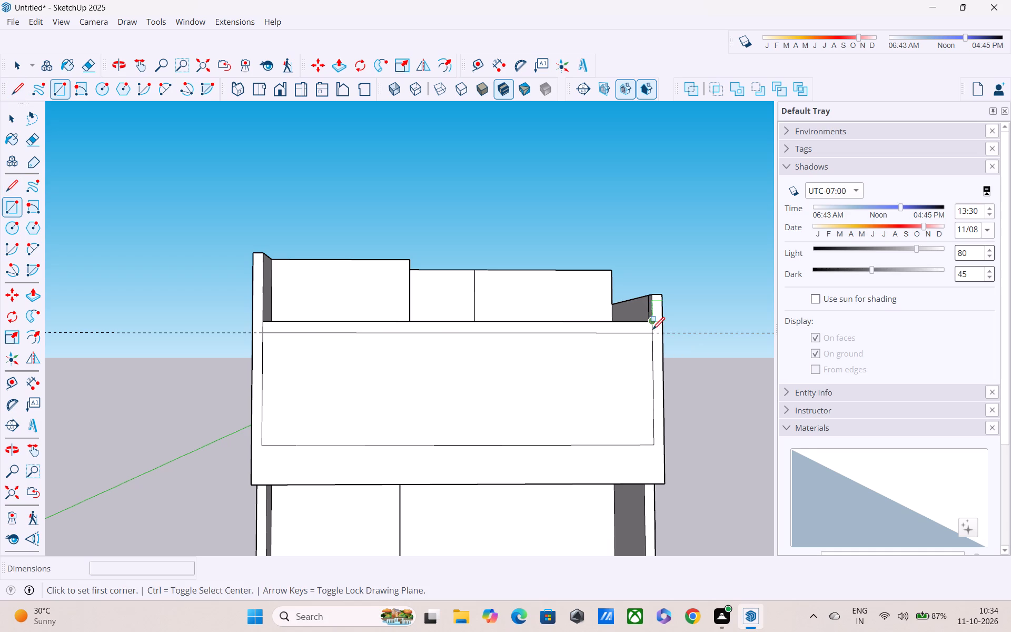
key(Escape)
key(e)
scroll(652, 336, up, 3)
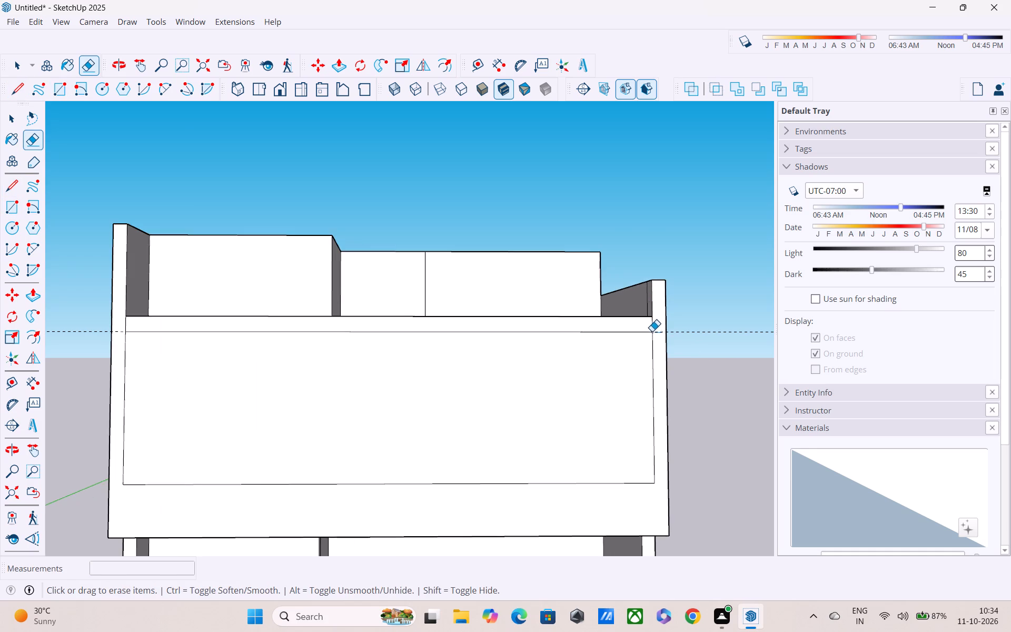
scroll(652, 329, up, 2)
click(654, 324)
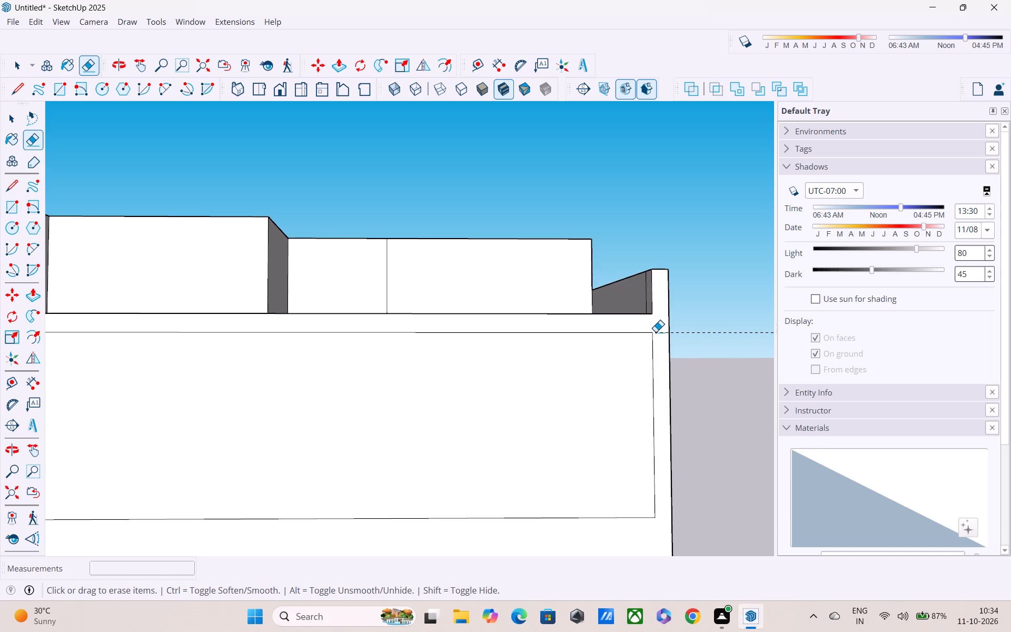
click(660, 337)
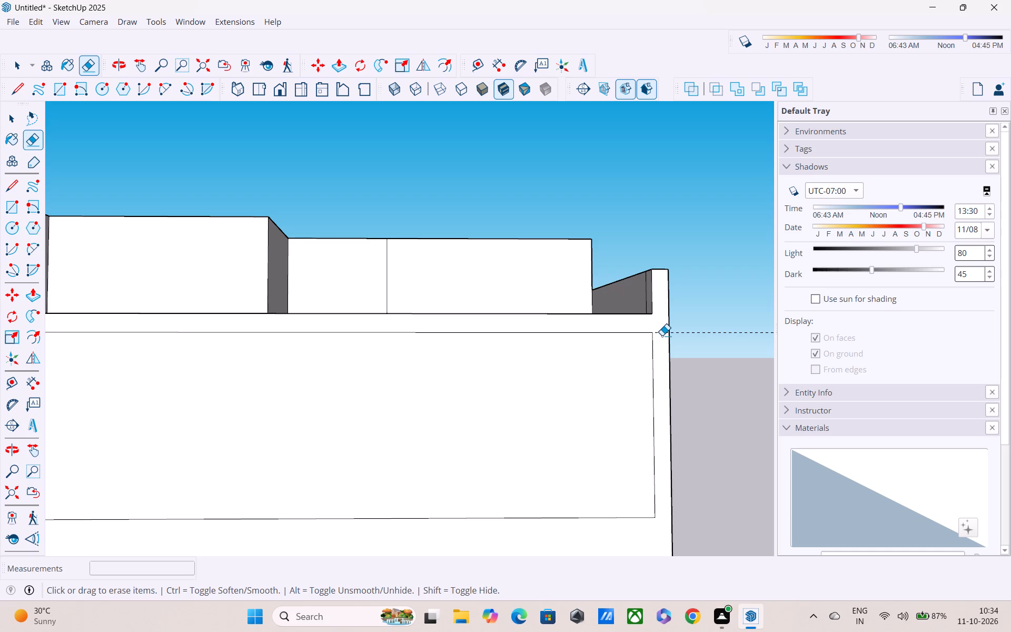
click(662, 335)
click(715, 333)
scroll(628, 347, down, 2)
middle_drag(479, 393, 572, 401)
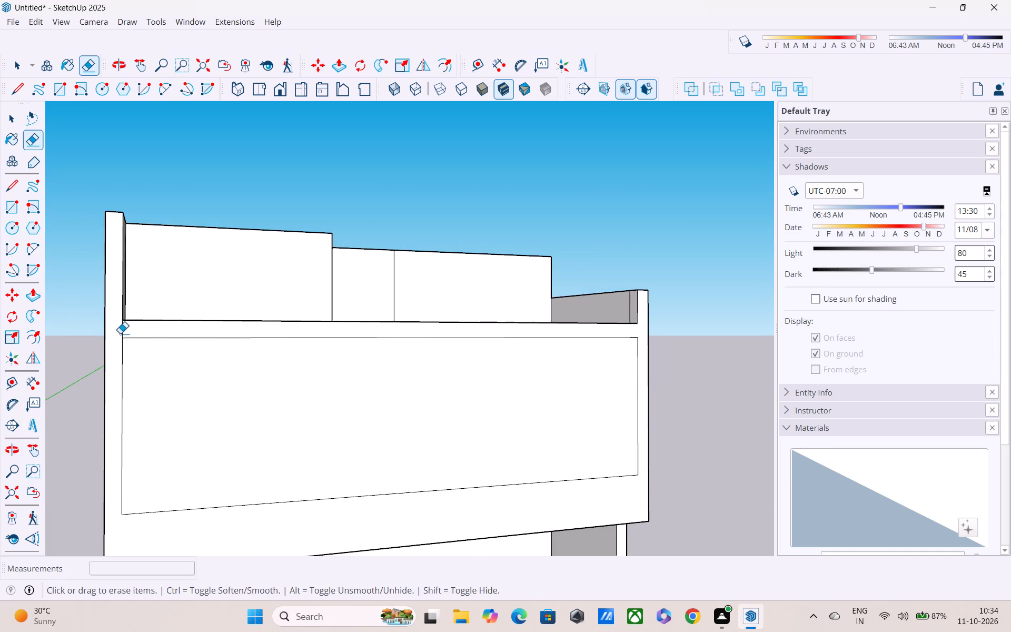
scroll(120, 333, up, 2)
click(124, 330)
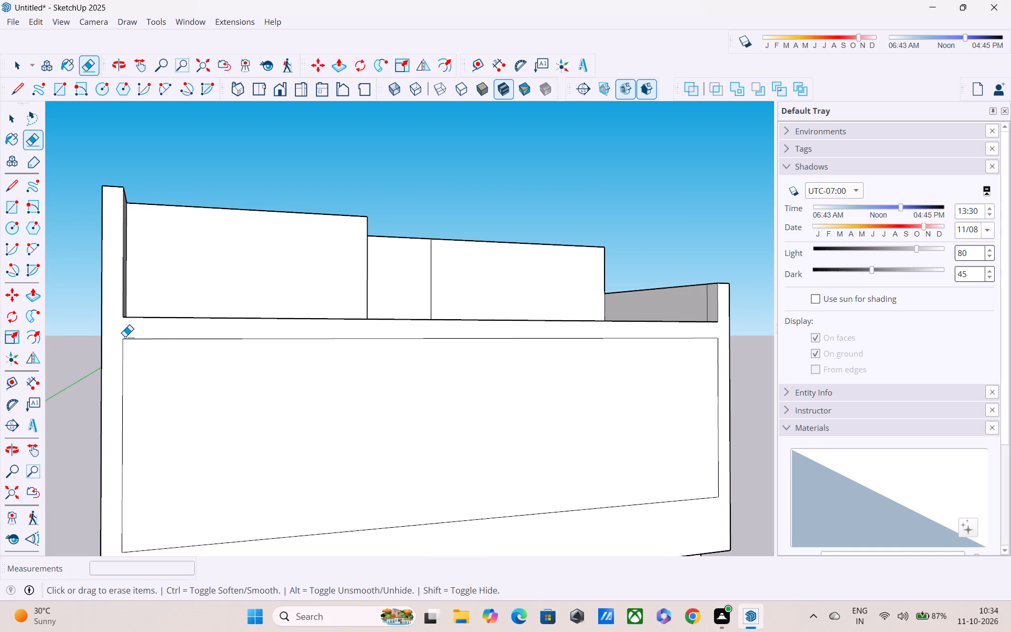
Draw a line about 11' 10" long down the front face, from the roof edge by the raised block's corner to the bottom edge.
middle_drag(147, 414, 86, 424)
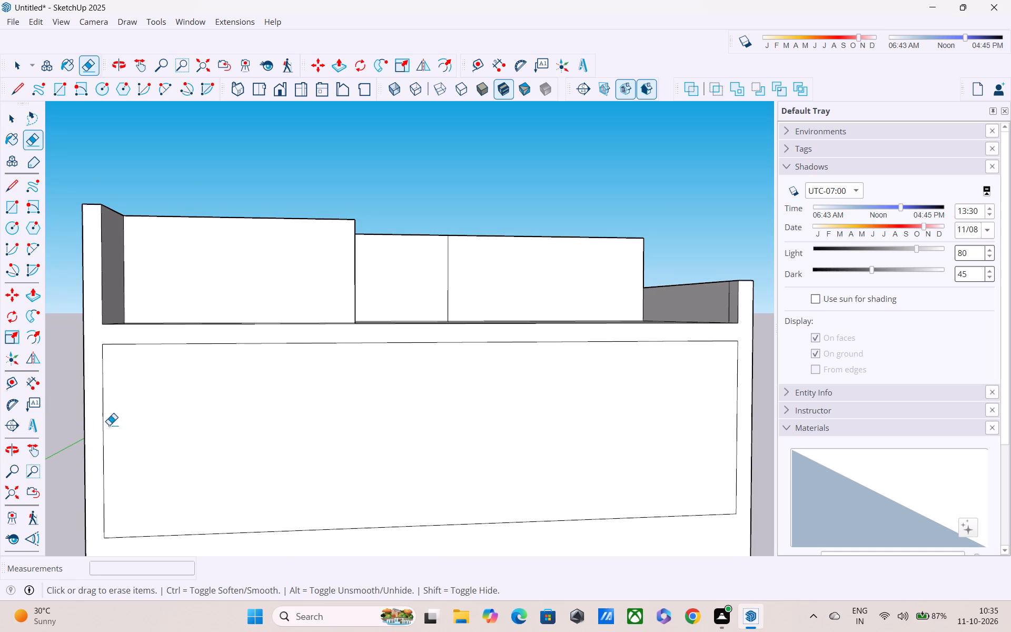
scroll(144, 425, down, 4)
middle_drag(179, 428, 173, 460)
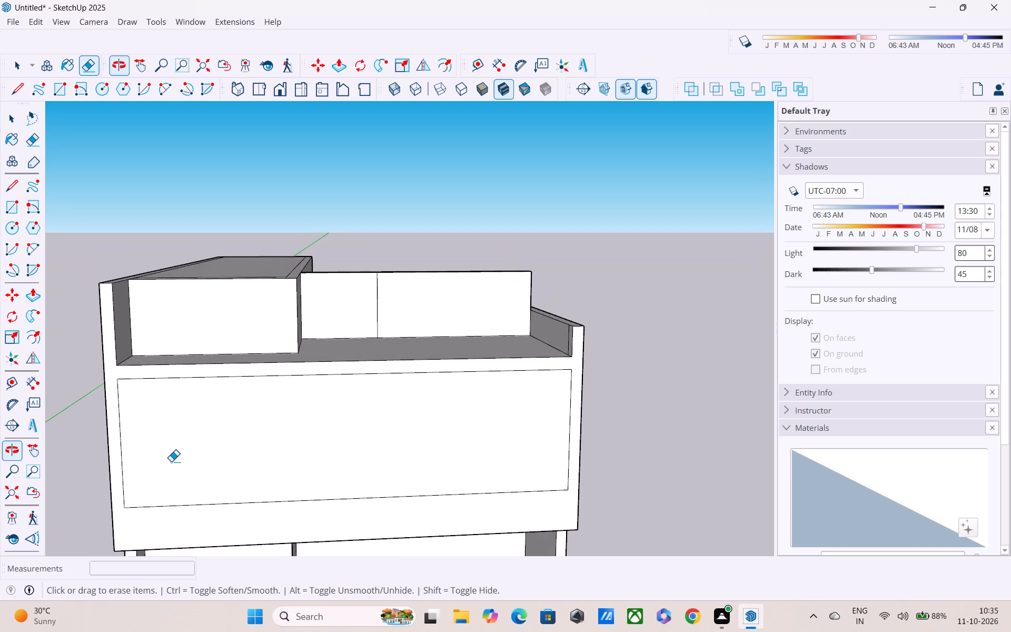
scroll(171, 461, down, 3)
middle_drag(171, 469, 147, 356)
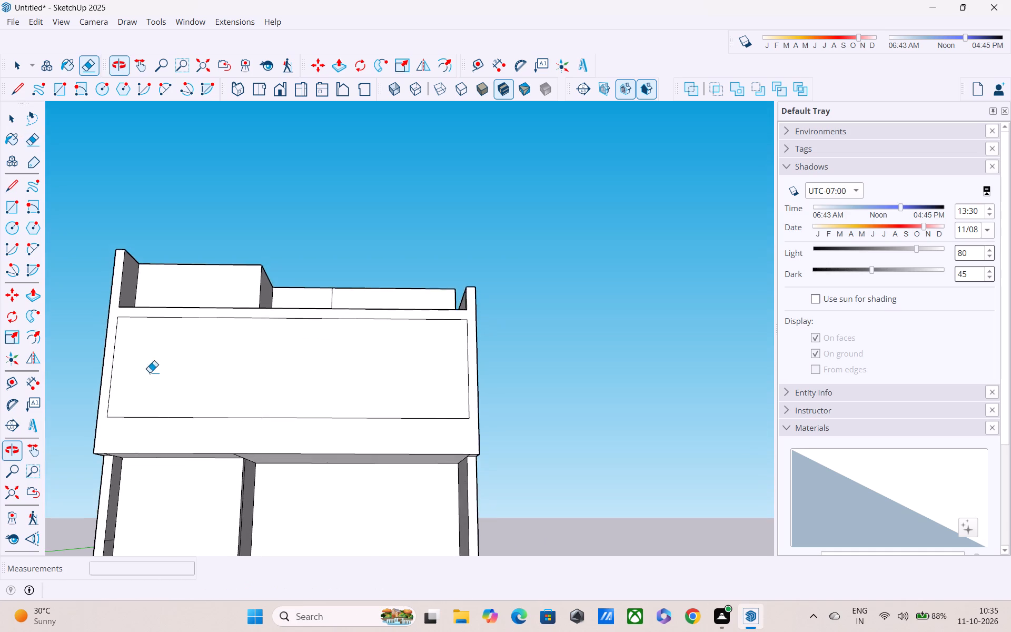
scroll(154, 389, down, 3)
scroll(184, 429, down, 1)
middle_drag(188, 452, 194, 476)
middle_drag(194, 447, 206, 495)
scroll(202, 480, down, 1)
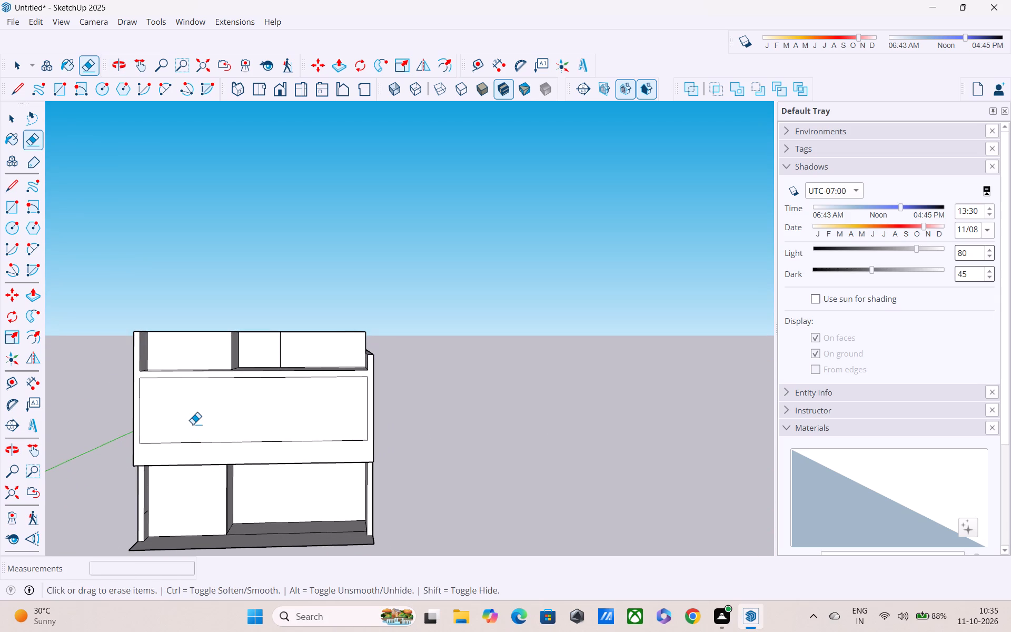
key(Escape)
key(l)
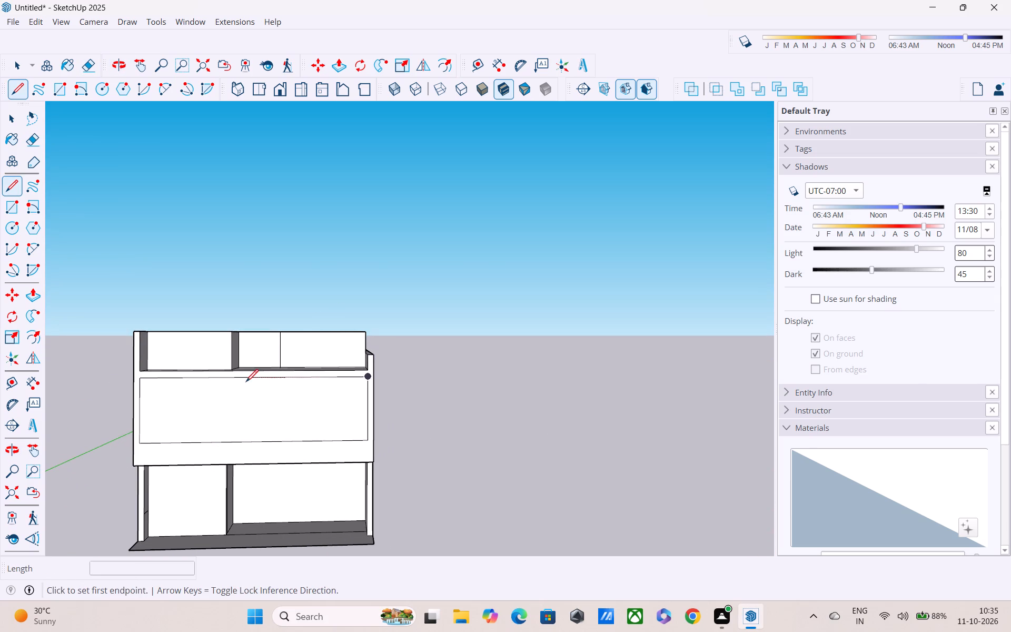
scroll(215, 381, up, 2)
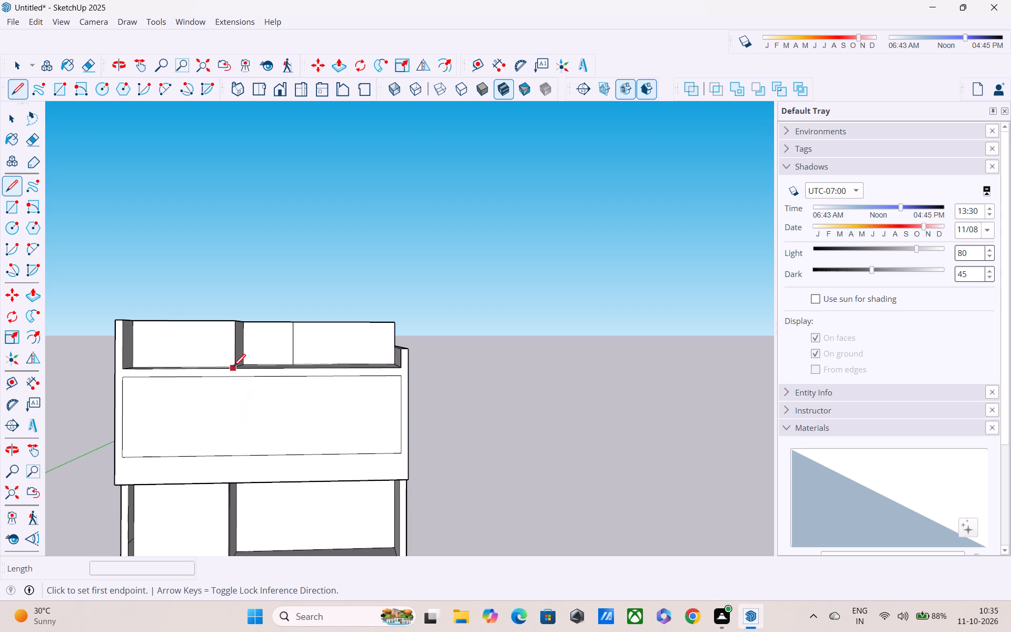
middle_drag(235, 372, 244, 456)
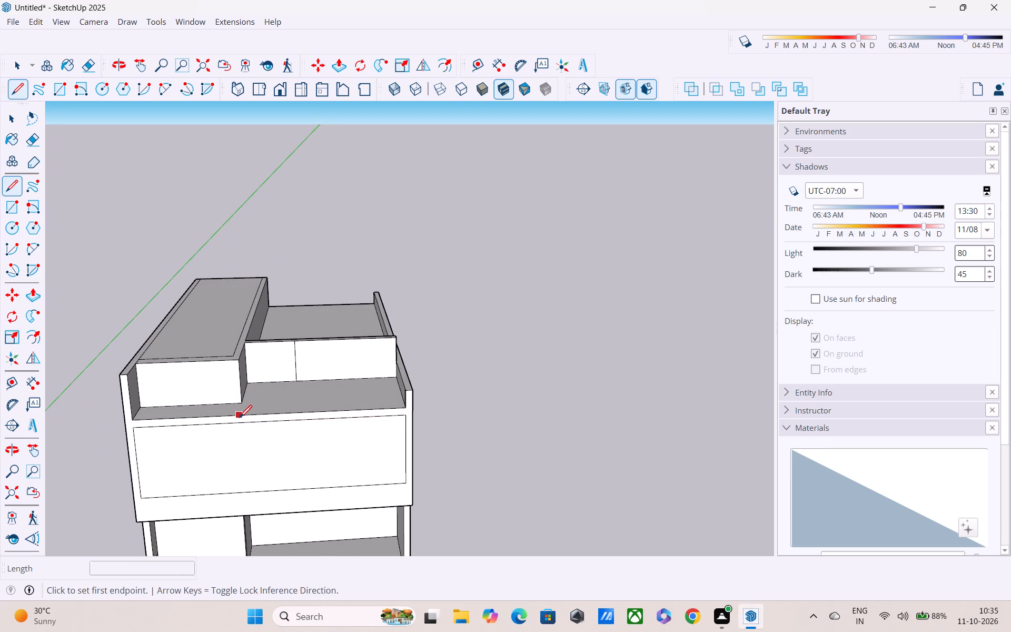
click(240, 419)
middle_drag(250, 486, 248, 434)
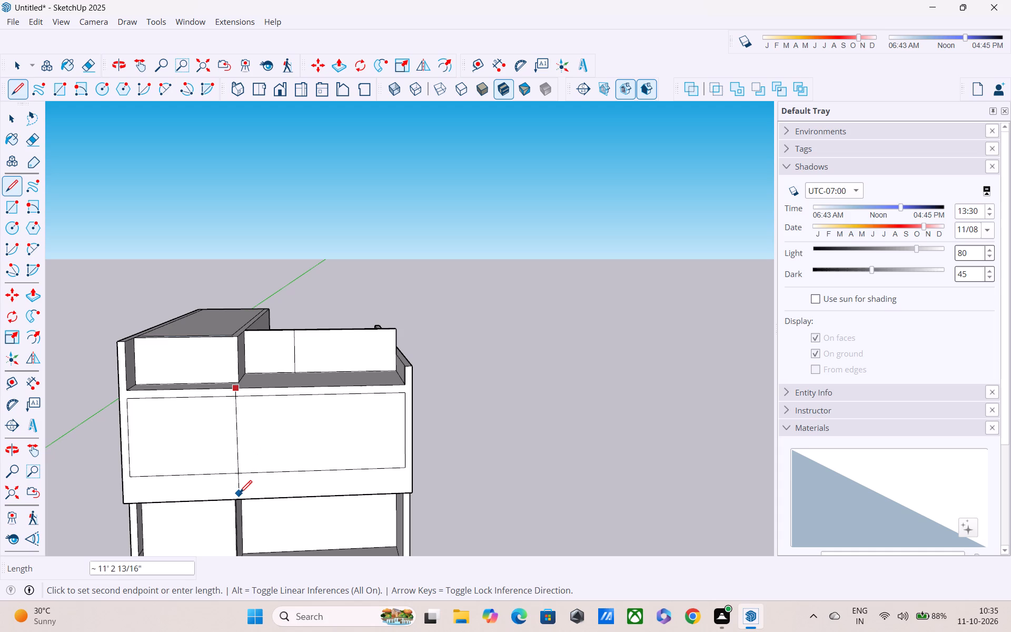
click(237, 502)
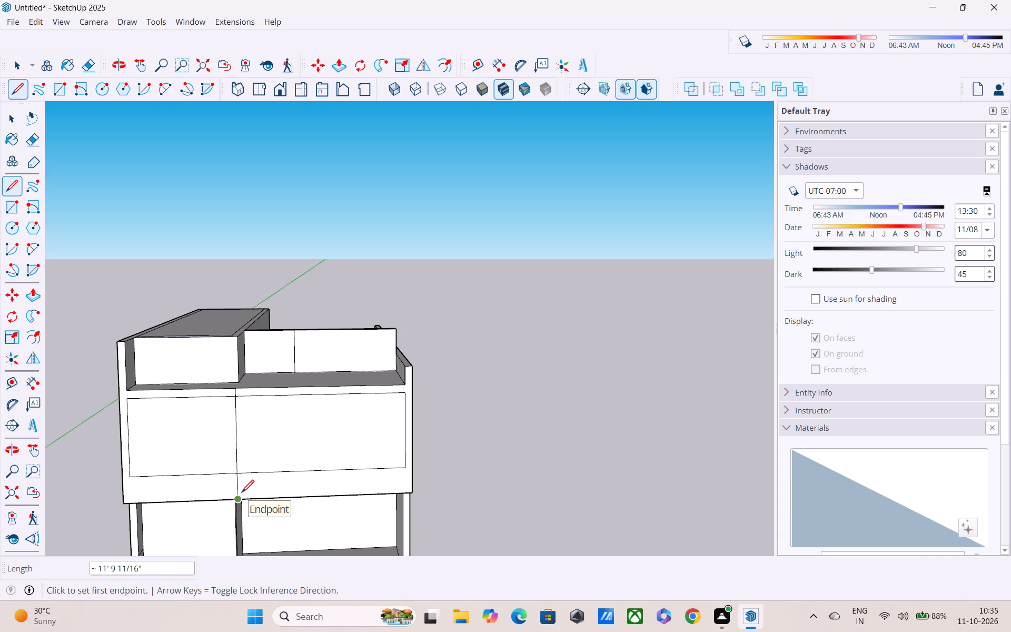
key(Escape)
Erase the parts of the vertical front-face line that lie below the lower horizontal line and above the upper one.
key(e)
scroll(242, 487, up, 3)
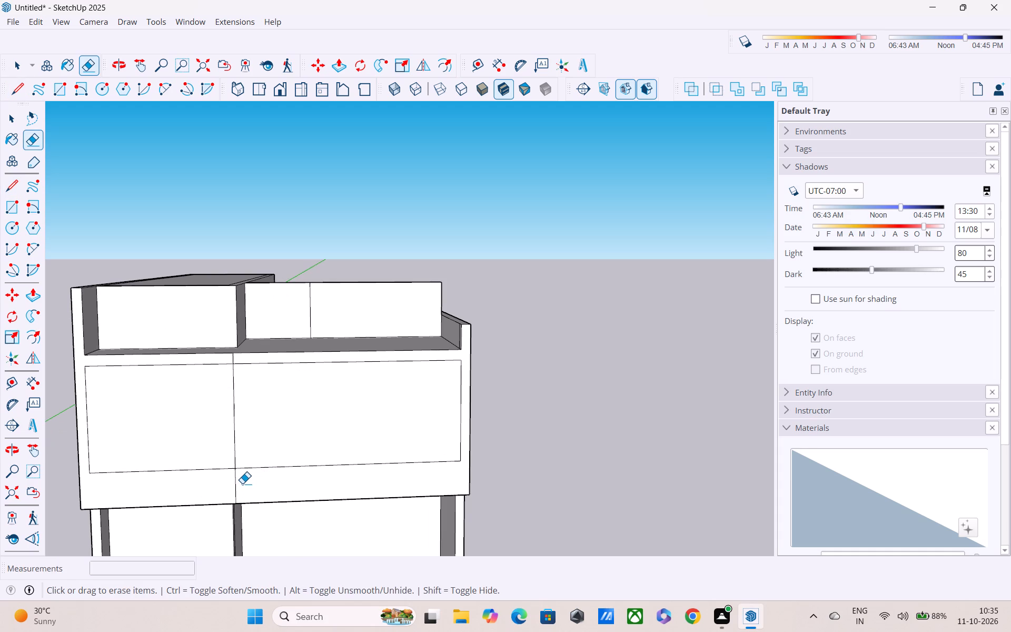
click(236, 482)
scroll(240, 367, up, 2)
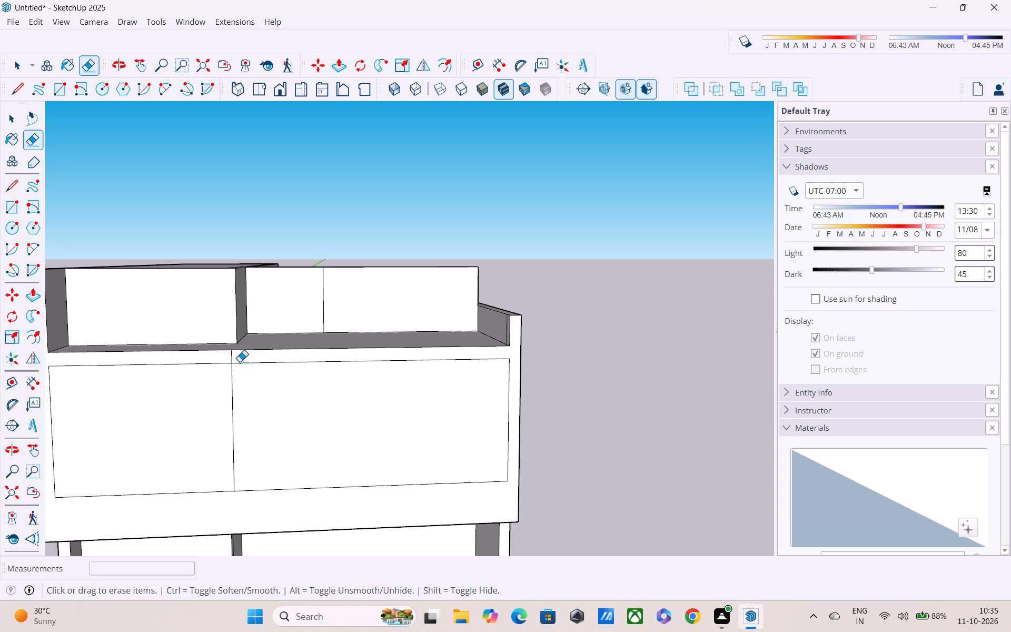
click(234, 357)
scroll(205, 448, down, 3)
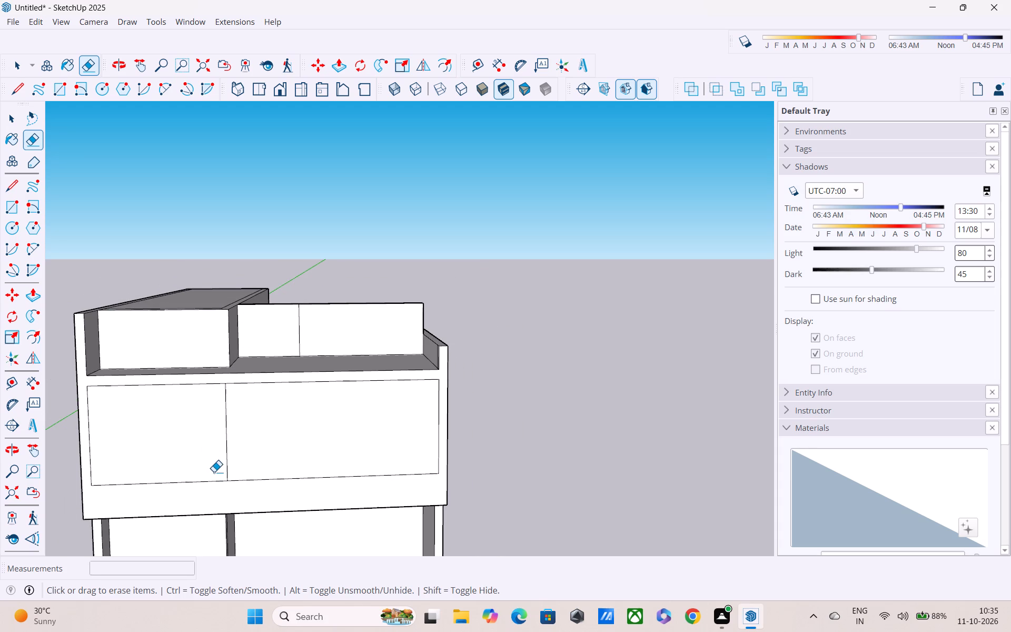
key(Escape)
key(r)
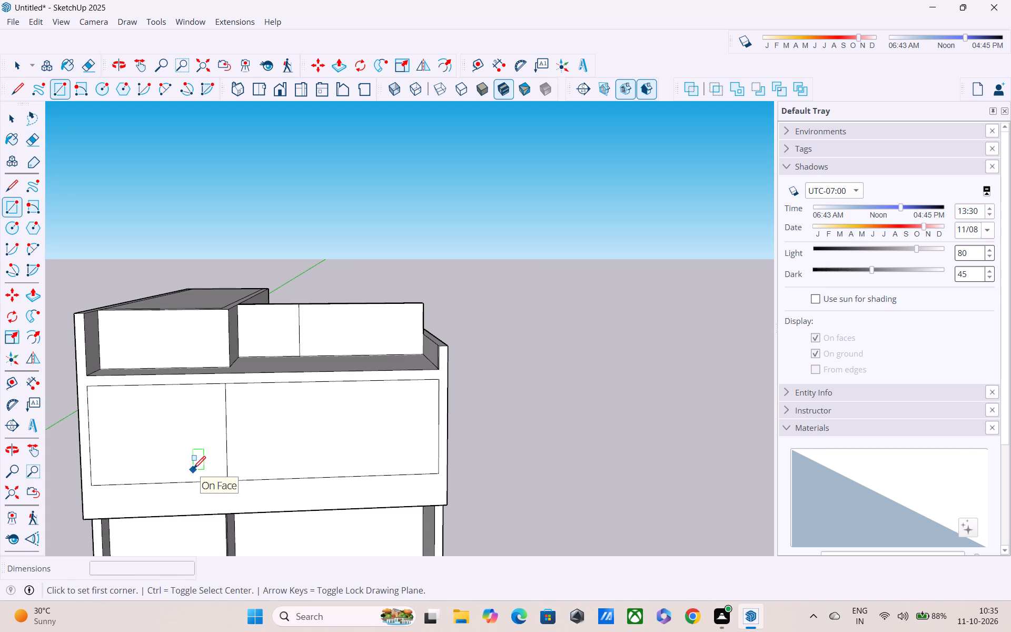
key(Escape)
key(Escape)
Push the narrow upper-storey front panel inward about 3' 6", in line with the raised block's front face.
key(p)
click(202, 448)
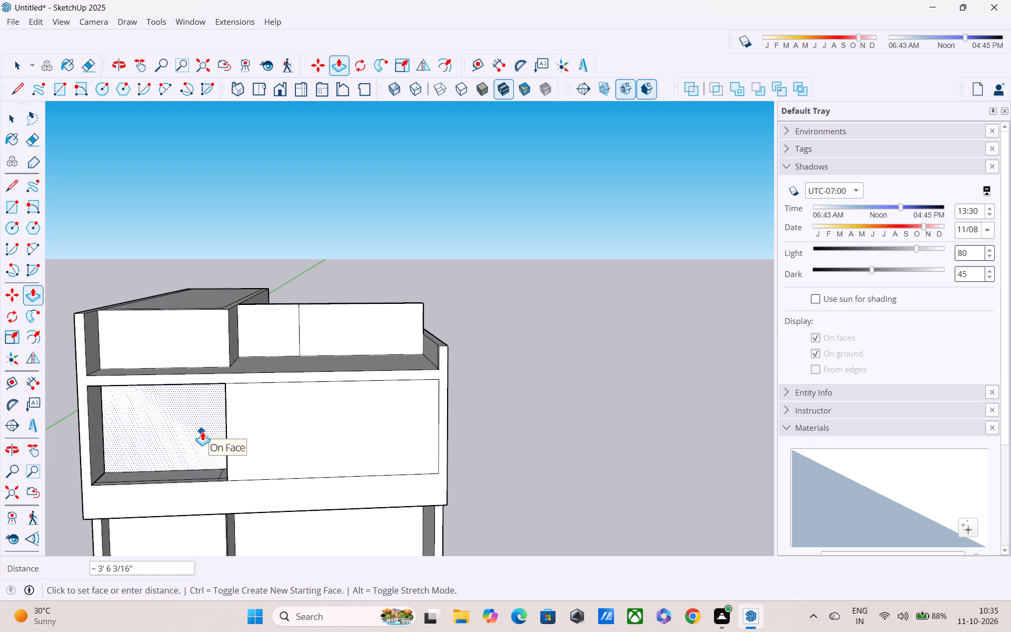
middle_drag(202, 431, 170, 512)
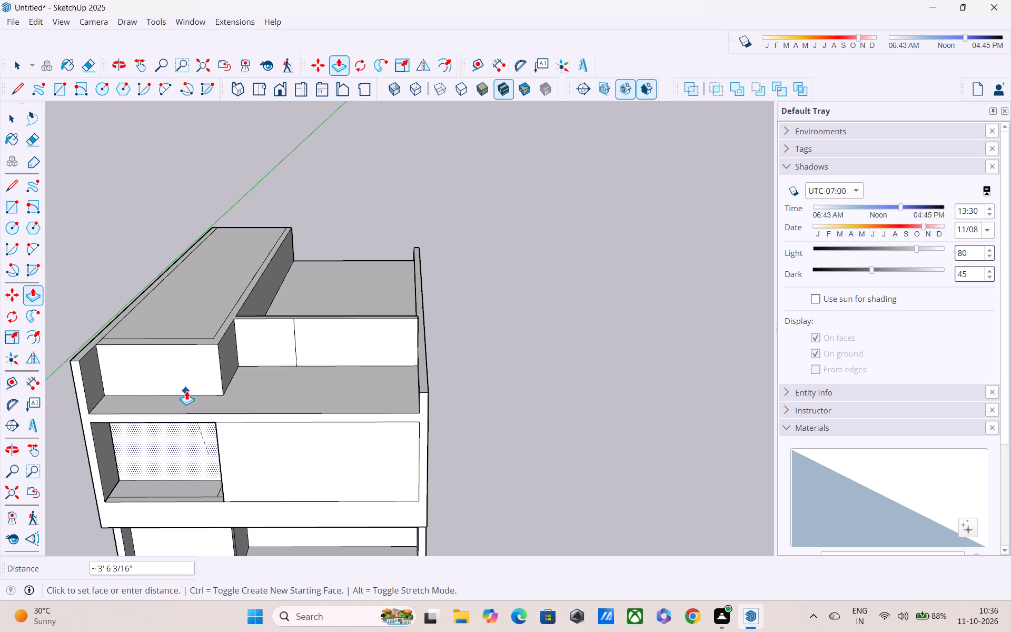
click(186, 391)
Push the wide upper-storey front panel inward about 3' 6" and a further 6' 5", in line with the recessed roof wall.
middle_drag(196, 518, 219, 441)
scroll(223, 442, down, 1)
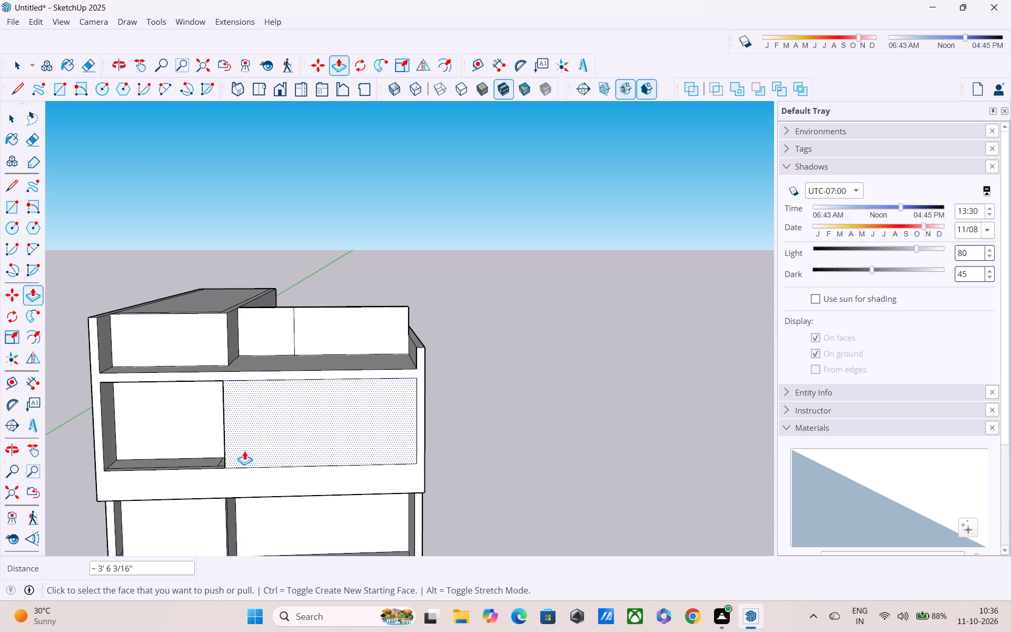
click(317, 435)
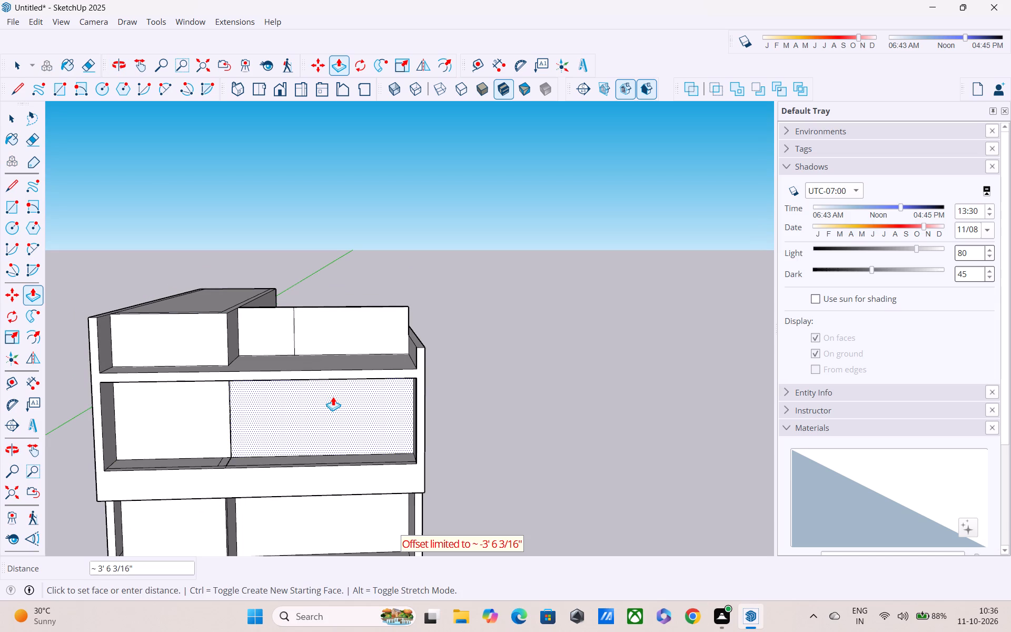
middle_drag(333, 397, 329, 477)
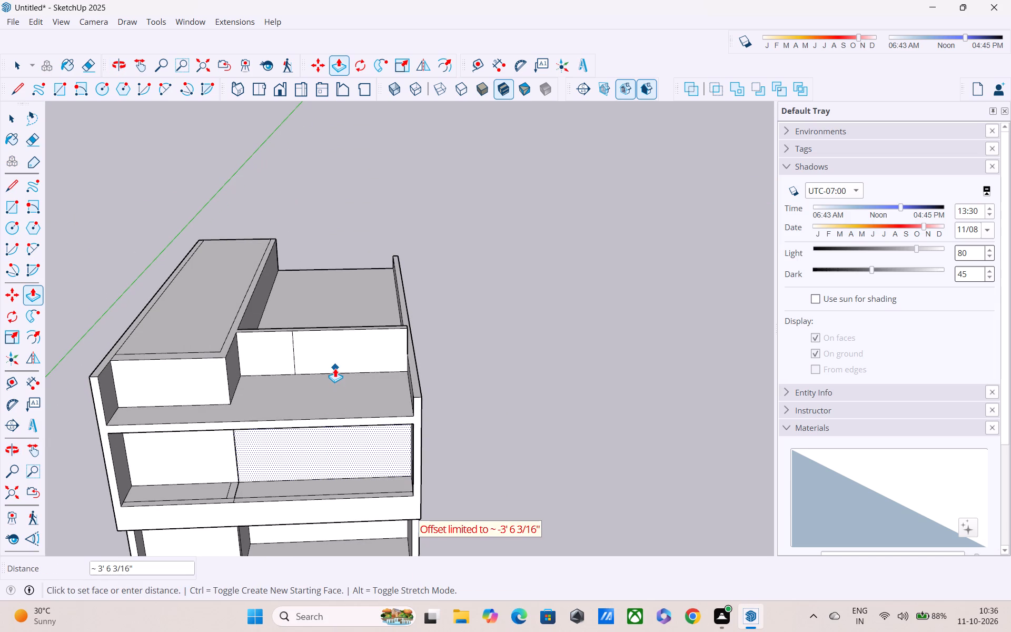
click(336, 372)
scroll(345, 398, down, 1)
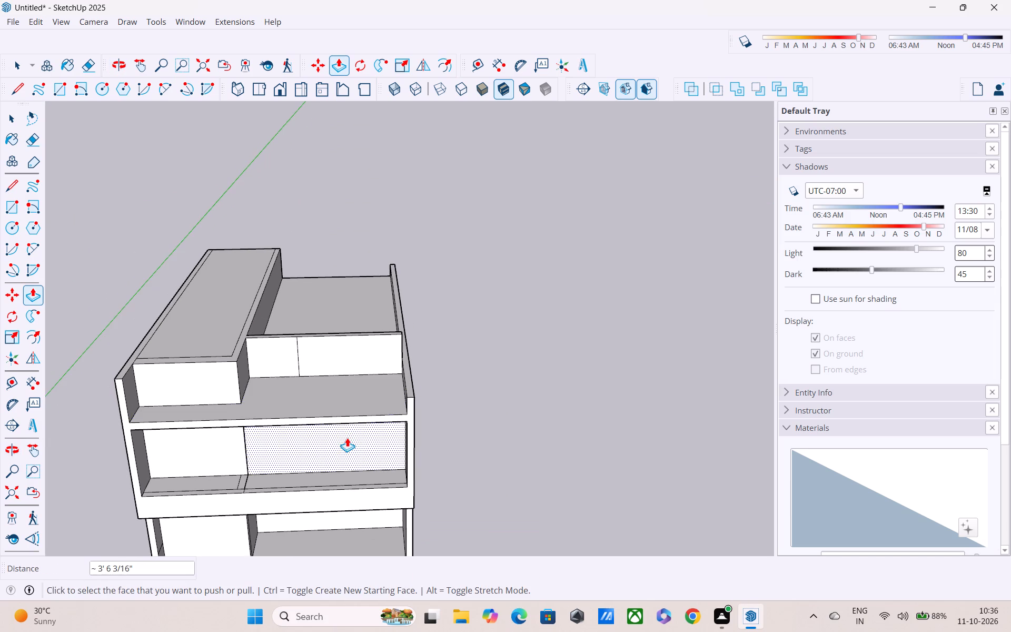
middle_drag(347, 438, 230, 432)
click(275, 417)
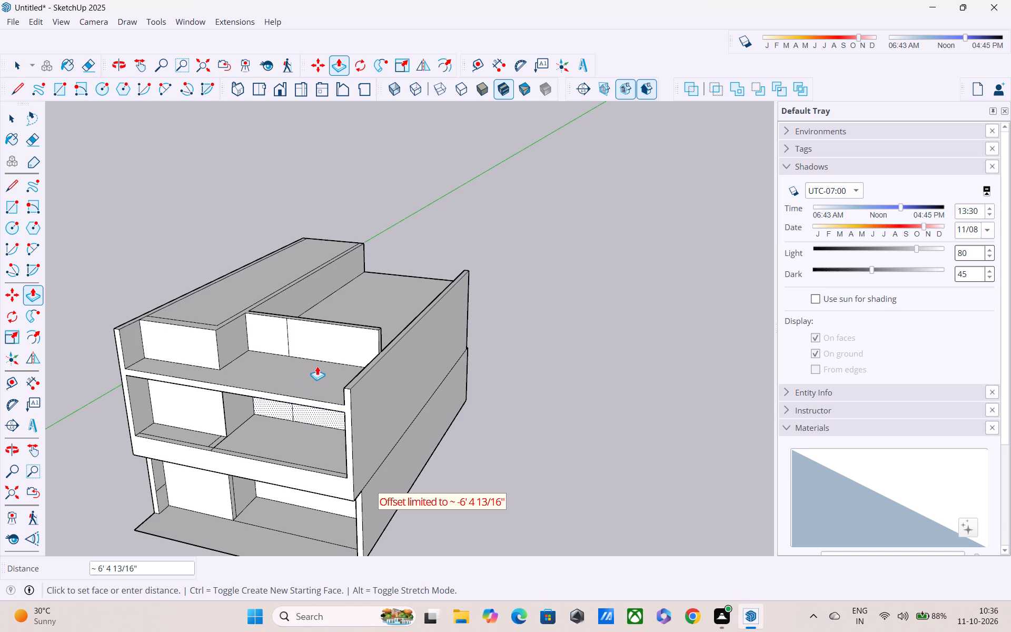
click(322, 358)
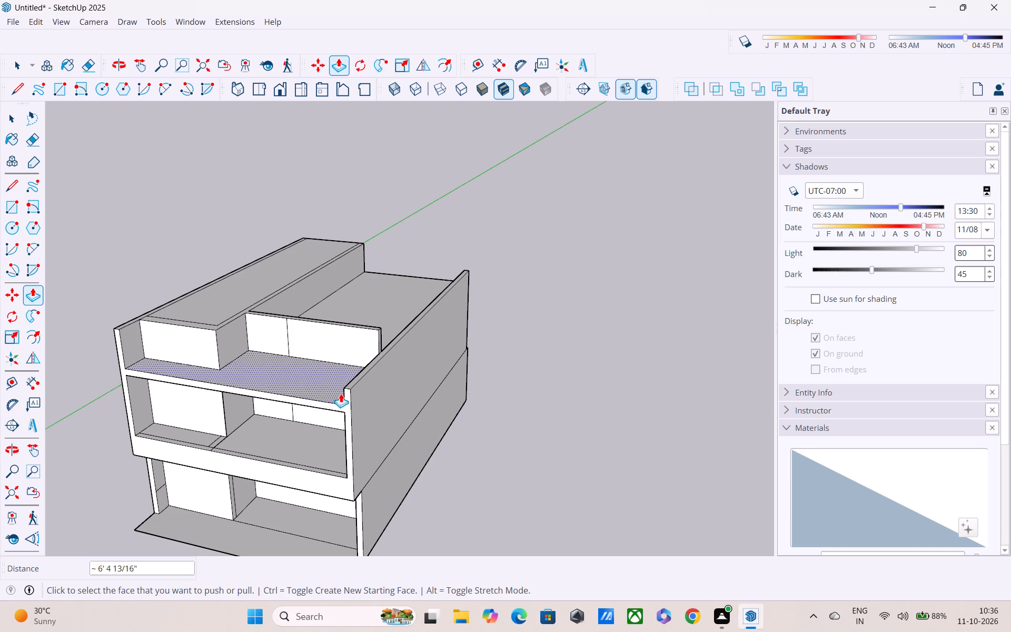
Examine the recessed upper-storey front and the roof level from the front, from above and from below.
middle_drag(342, 393, 397, 335)
middle_drag(363, 484, 460, 418)
middle_drag(316, 471, 331, 537)
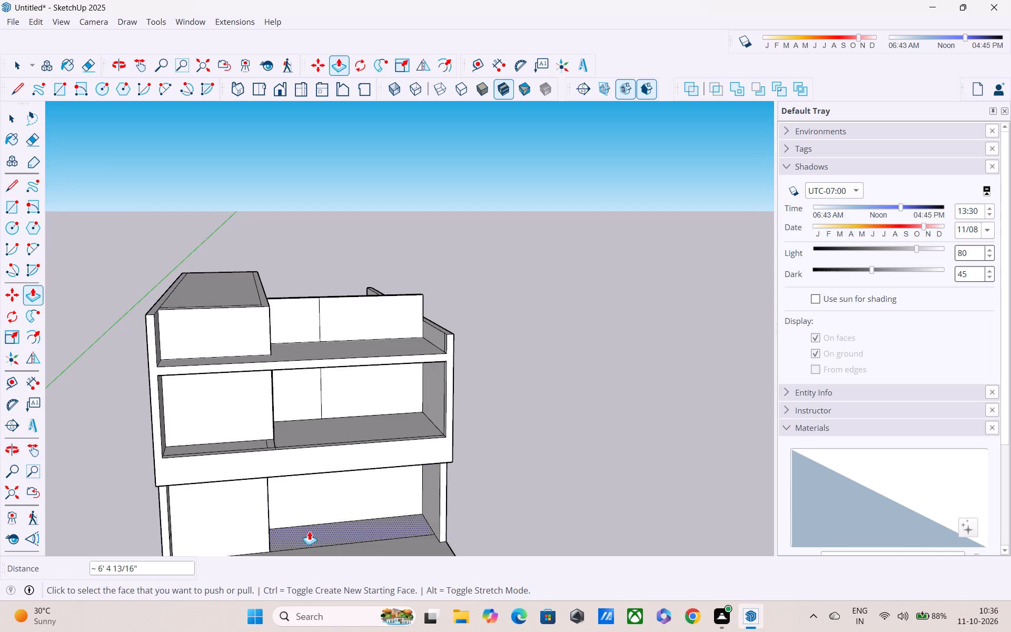
scroll(305, 528, down, 3)
middle_drag(290, 499, 299, 565)
scroll(298, 563, up, 1)
scroll(286, 509, down, 1)
middle_drag(276, 476, 270, 459)
middle_drag(272, 471, 245, 400)
middle_drag(274, 426, 229, 404)
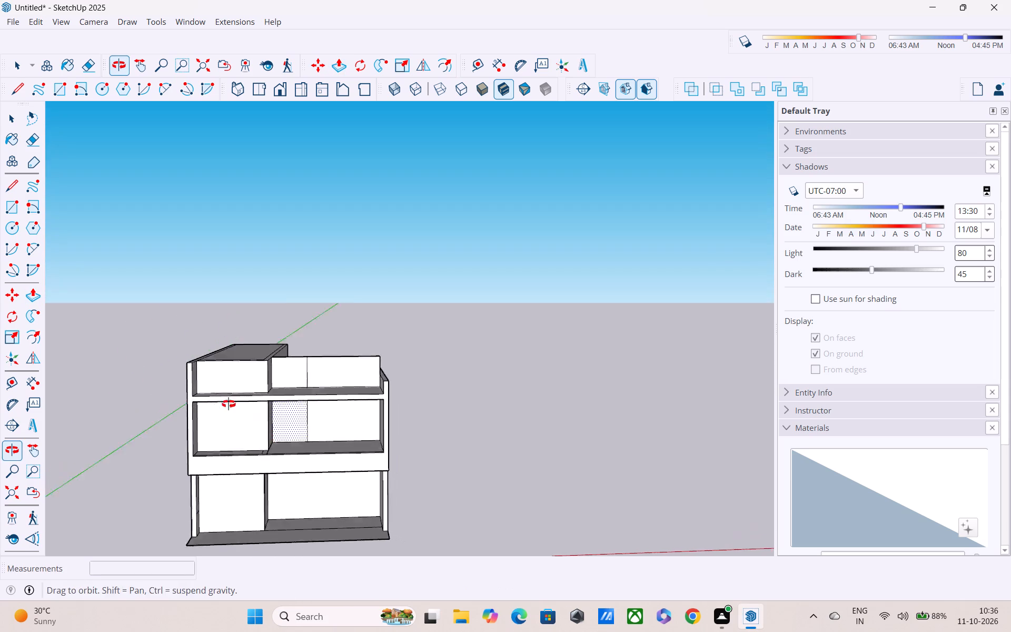
middle_drag(229, 404, 214, 408)
scroll(251, 442, up, 1)
middle_drag(255, 443, 272, 480)
scroll(272, 480, up, 1)
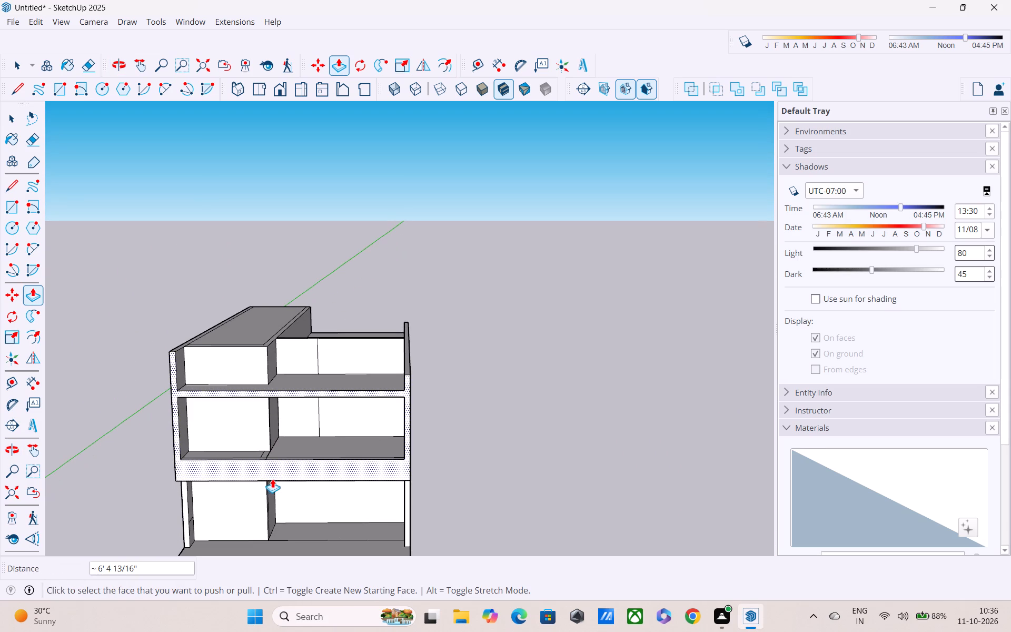
middle_drag(274, 479, 280, 442)
scroll(305, 465, up, 2)
middle_drag(309, 465, 326, 515)
middle_drag(296, 465, 303, 357)
scroll(303, 357, up, 1)
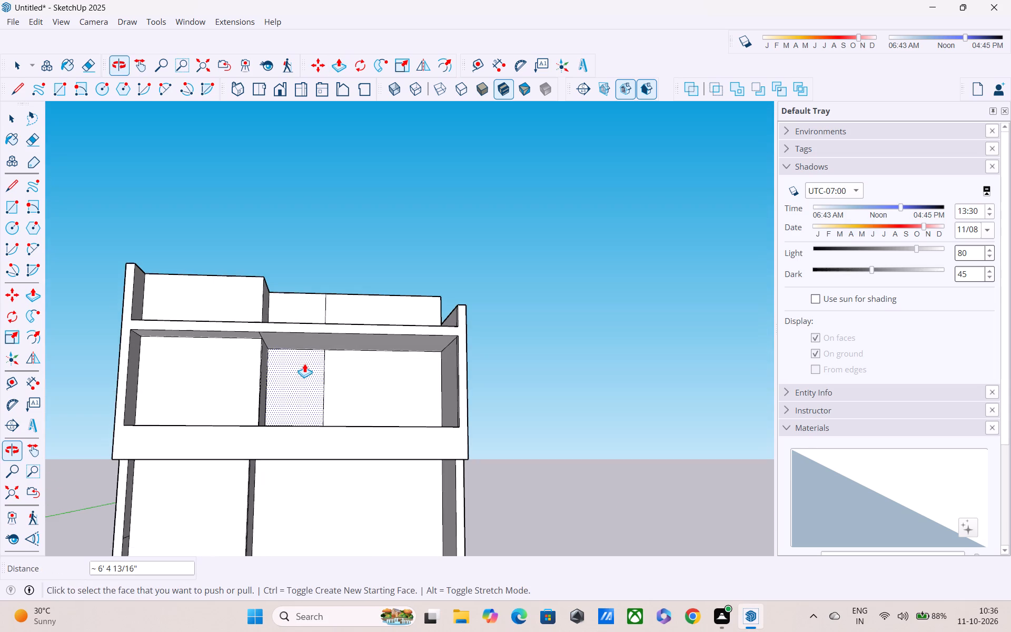
middle_drag(317, 421, 337, 468)
scroll(326, 440, up, 1)
scroll(326, 440, down, 2)
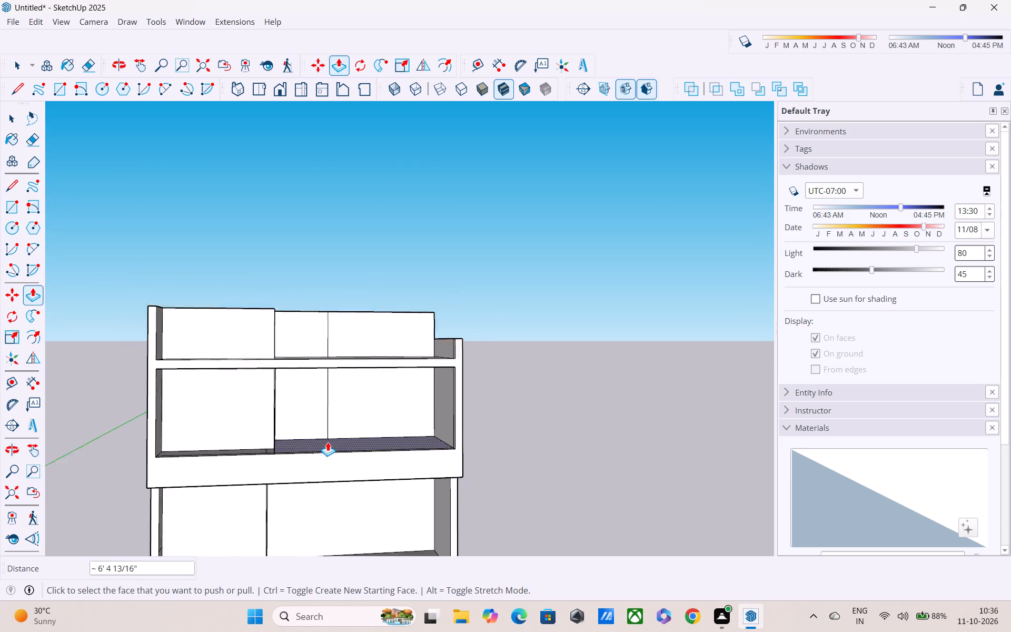
scroll(328, 442, down, 2)
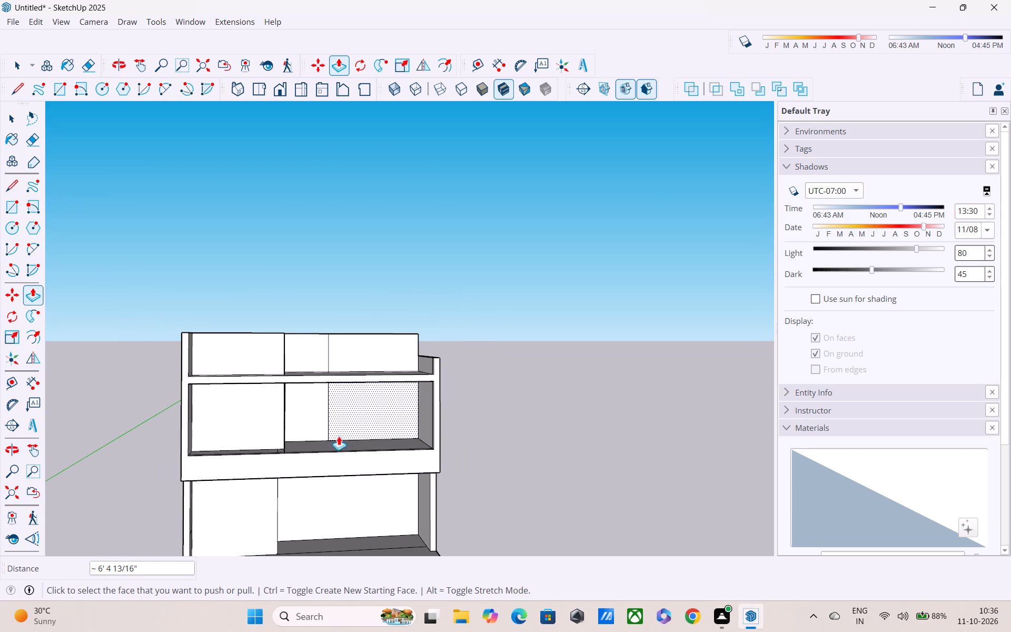
Raise the front roof terrace surface by about 1' 3 1/2".
middle_drag(339, 436, 344, 483)
middle_drag(331, 433, 338, 528)
click(320, 411)
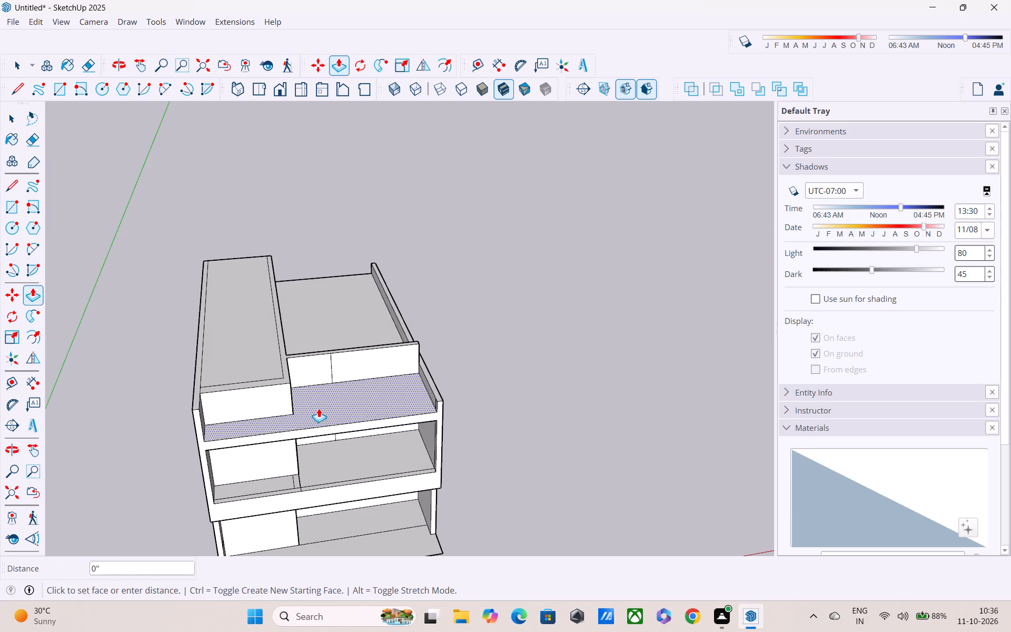
click(318, 402)
Pull the raised roof block's front face forward about 3' 6", flush with the building front.
middle_drag(348, 413, 301, 430)
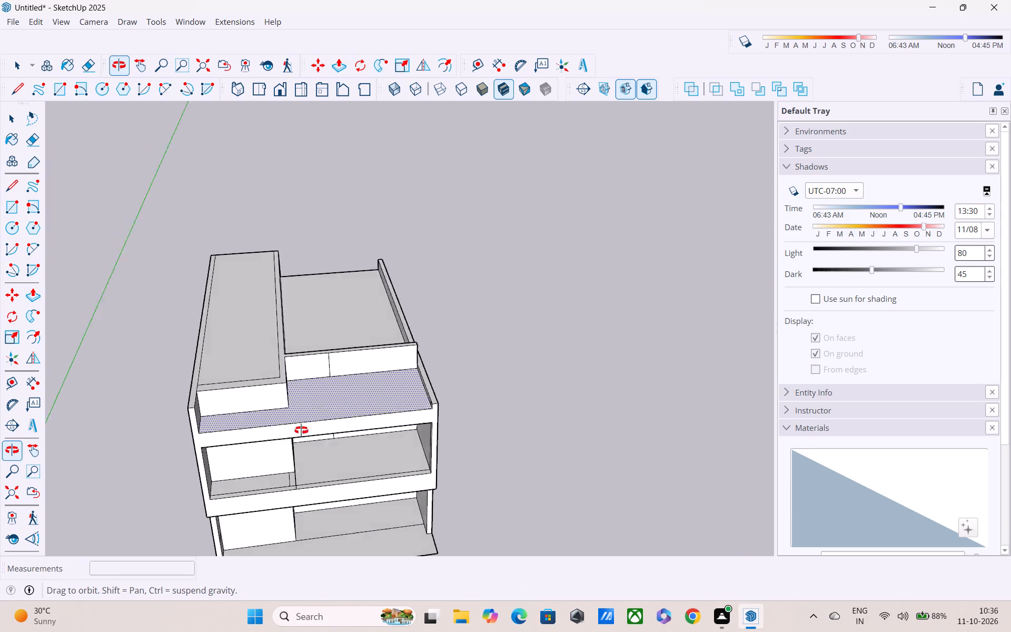
middle_drag(301, 430, 230, 434)
middle_drag(241, 423, 304, 353)
middle_drag(333, 381, 353, 333)
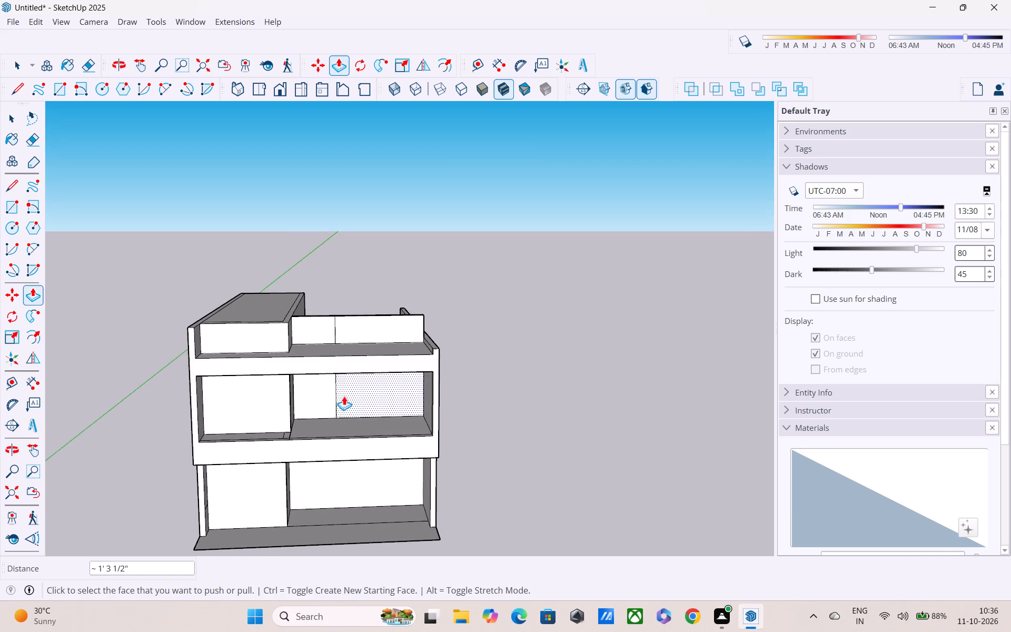
middle_drag(344, 396, 362, 359)
middle_drag(338, 457, 346, 511)
middle_drag(331, 500, 335, 520)
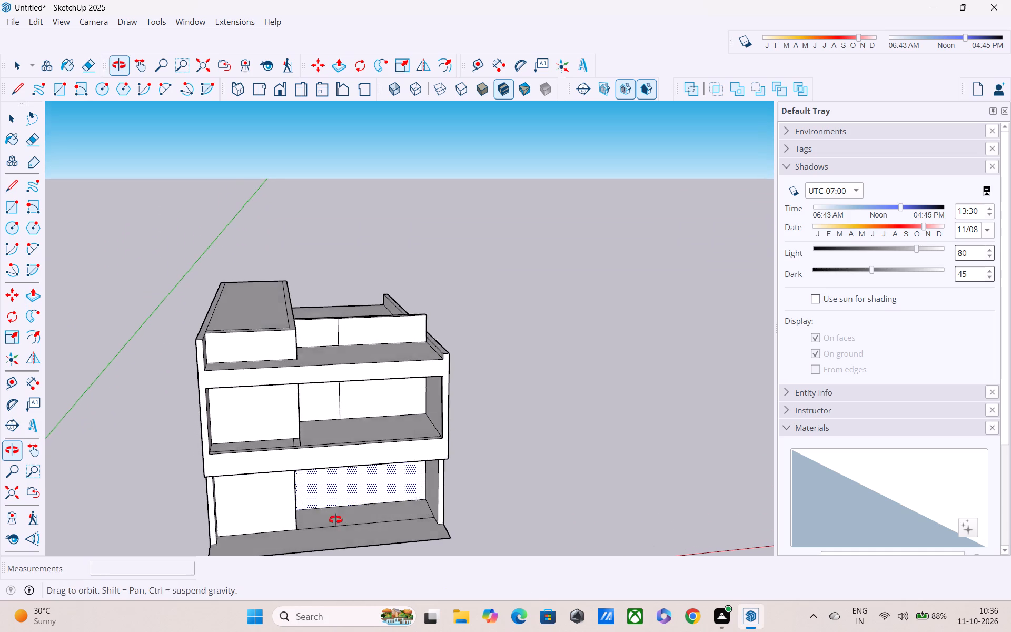
middle_drag(335, 520, 344, 574)
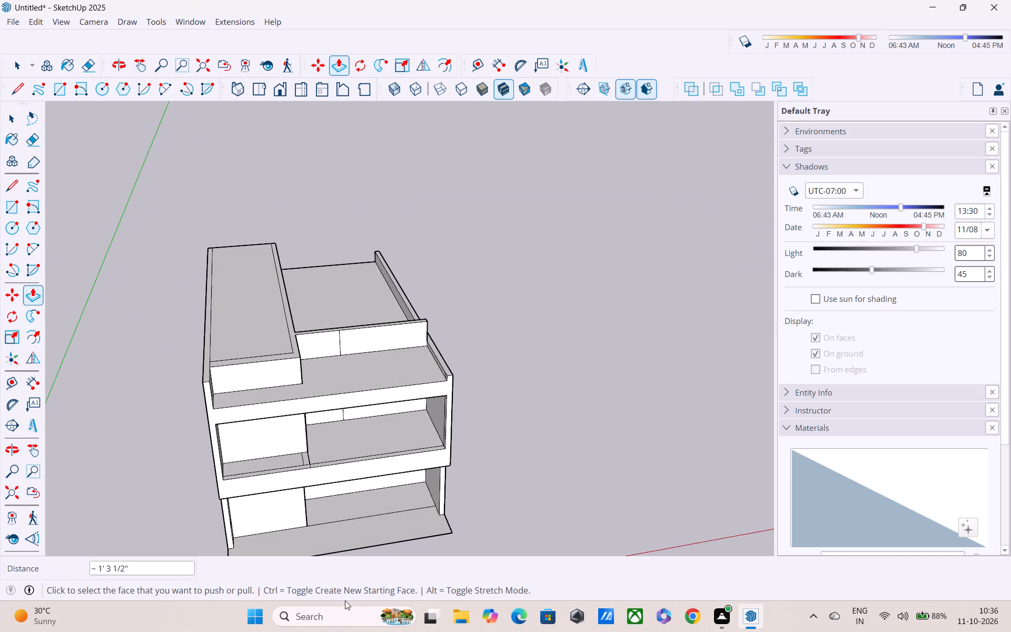
click(256, 368)
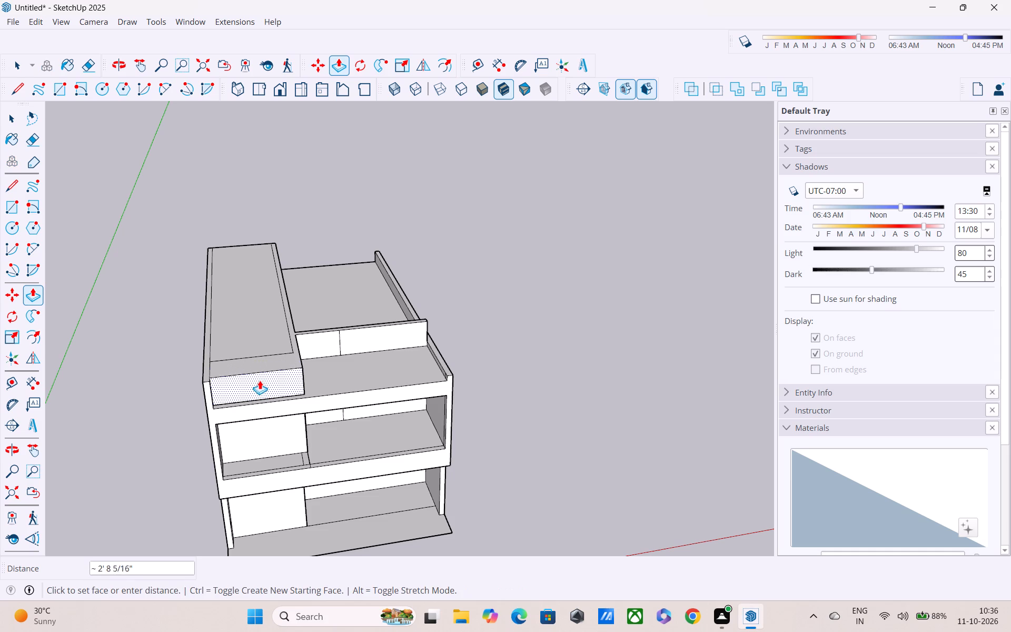
click(262, 389)
Examine the extended roof block and the front openings on both storeys from several angles.
middle_drag(314, 390, 281, 349)
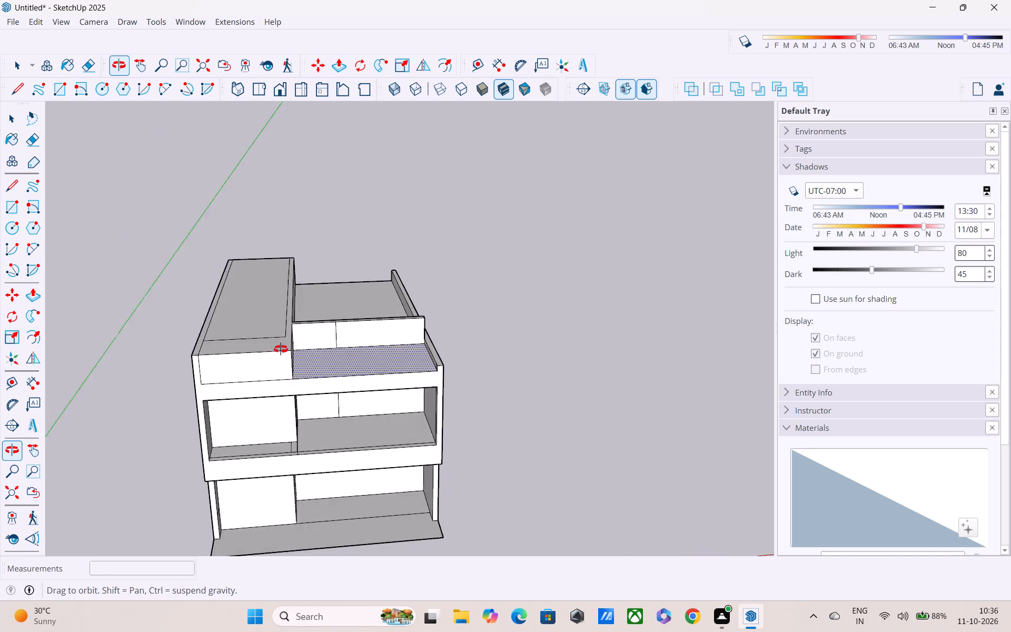
middle_drag(281, 349, 279, 347)
middle_drag(288, 360, 295, 300)
middle_drag(313, 364, 318, 344)
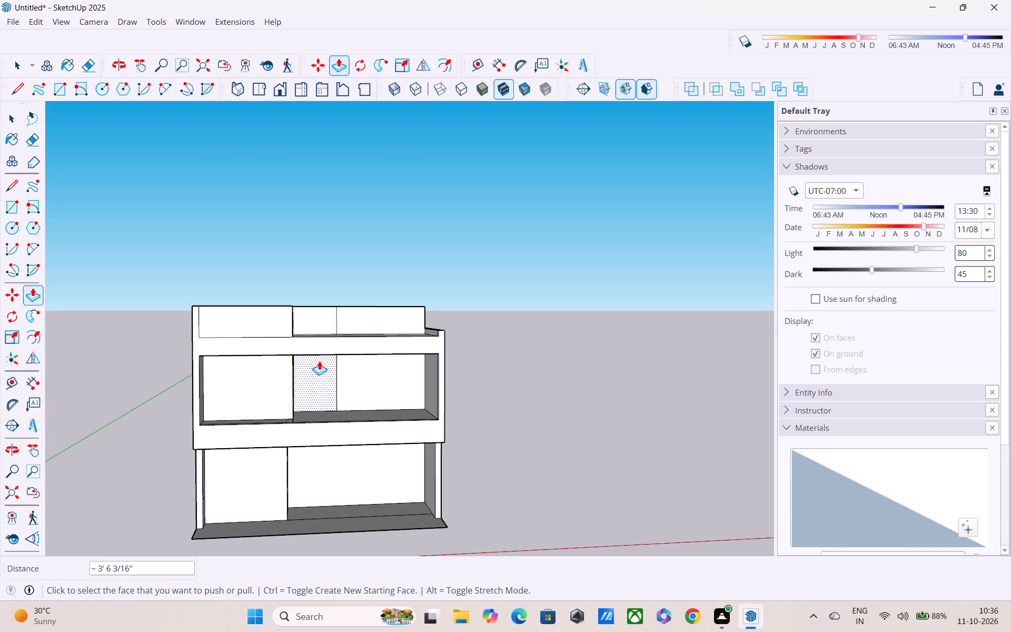
middle_drag(324, 374, 326, 486)
middle_drag(330, 362, 246, 369)
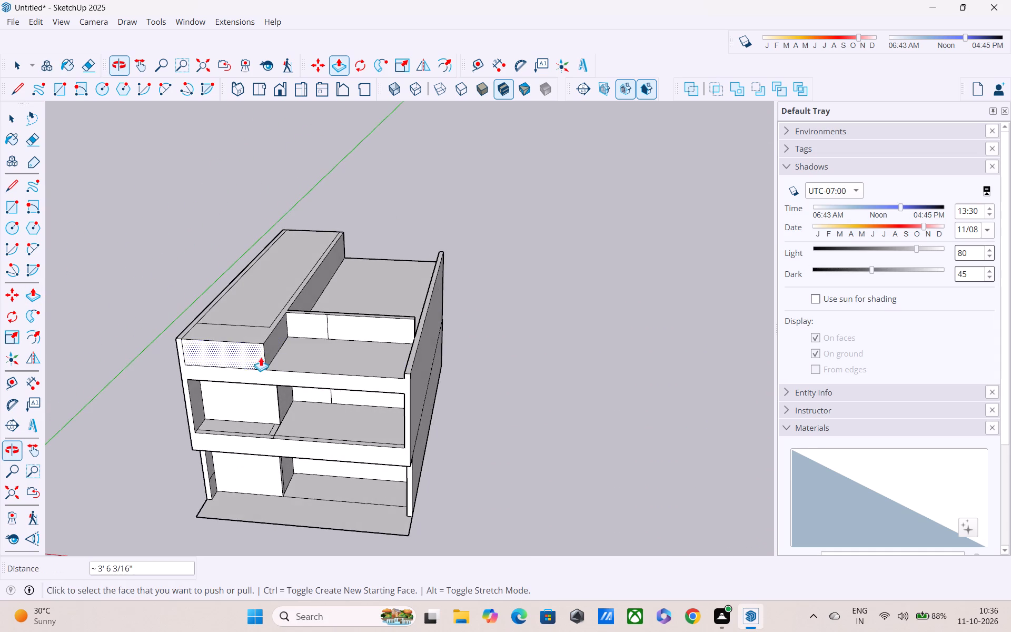
scroll(287, 366, down, 3)
middle_drag(300, 406, 375, 309)
middle_drag(333, 369, 368, 357)
middle_drag(365, 388, 368, 474)
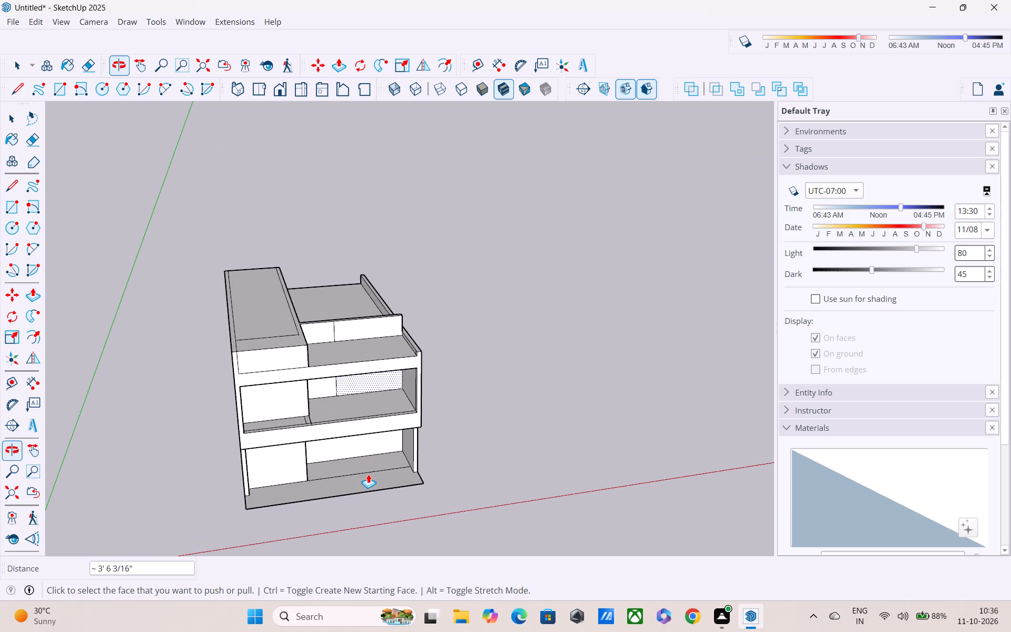
Pull the narrow section of the recessed roof wall beside the raised block forward about 4' 3".
scroll(368, 474, down, 2)
middle_drag(368, 481, 359, 521)
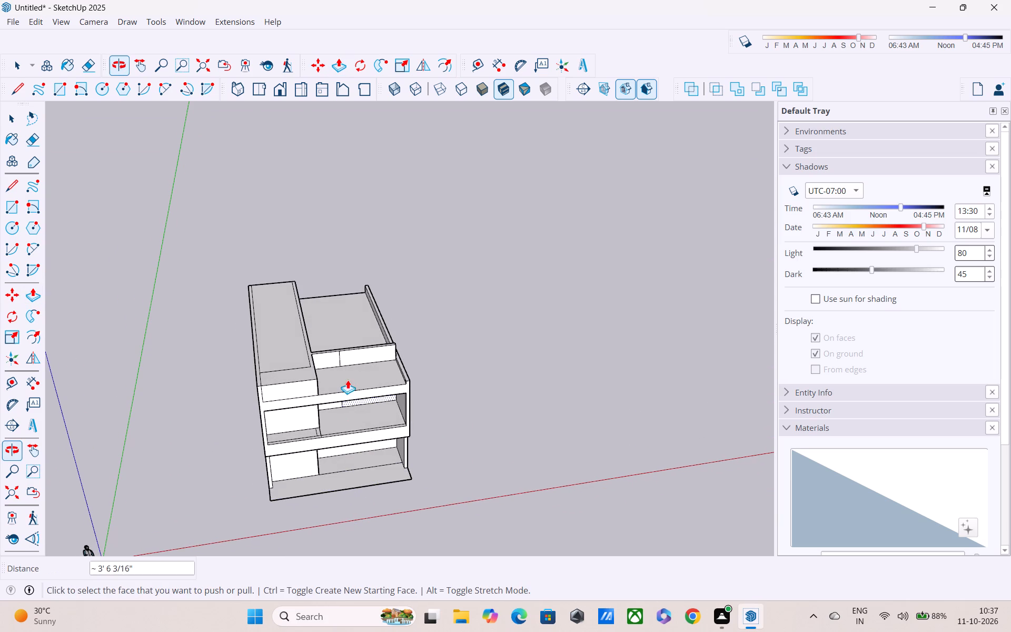
click(331, 355)
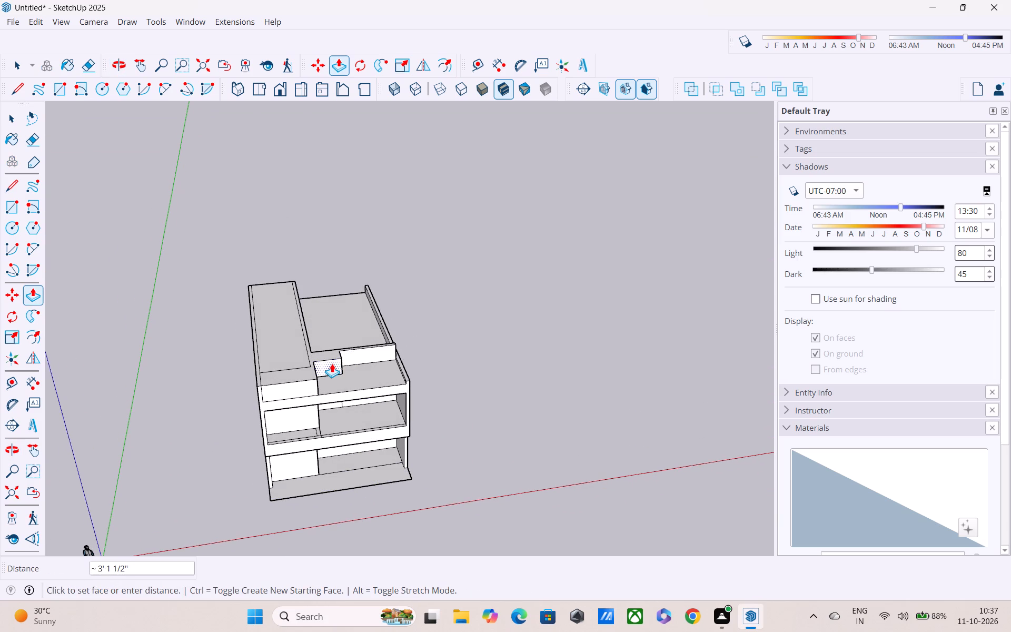
click(332, 366)
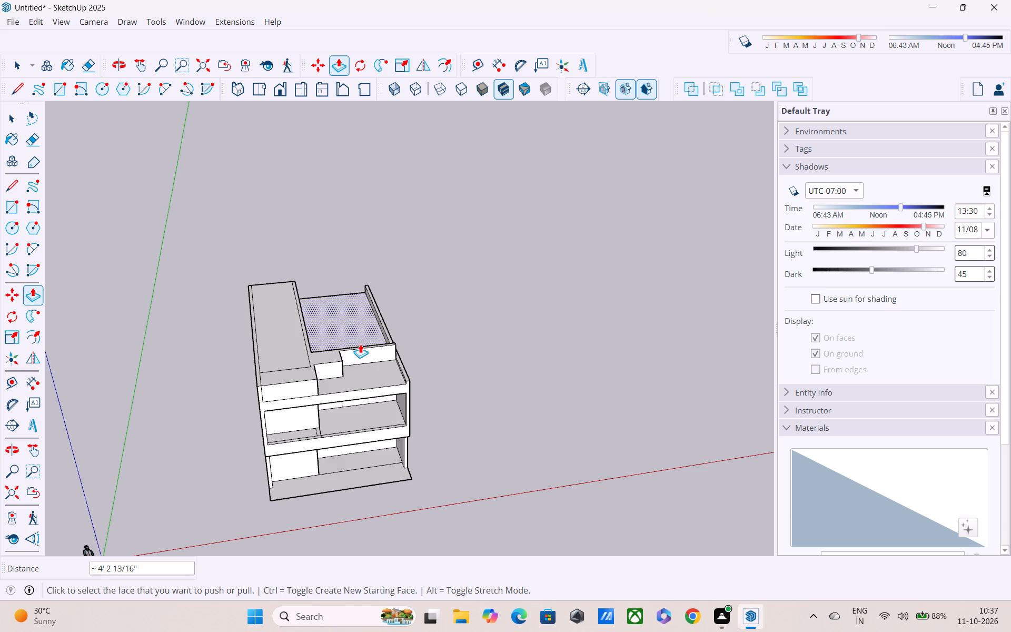
Pull the wide section of the recessed roof wall forward about 4' 3", flush with the adjacent narrow section.
click(363, 346)
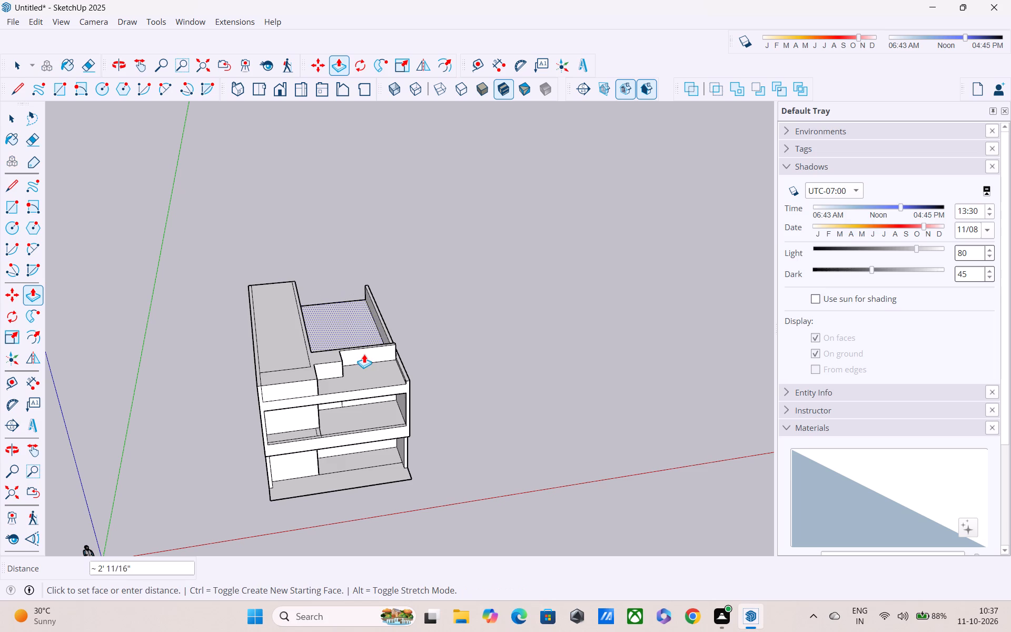
key(Escape)
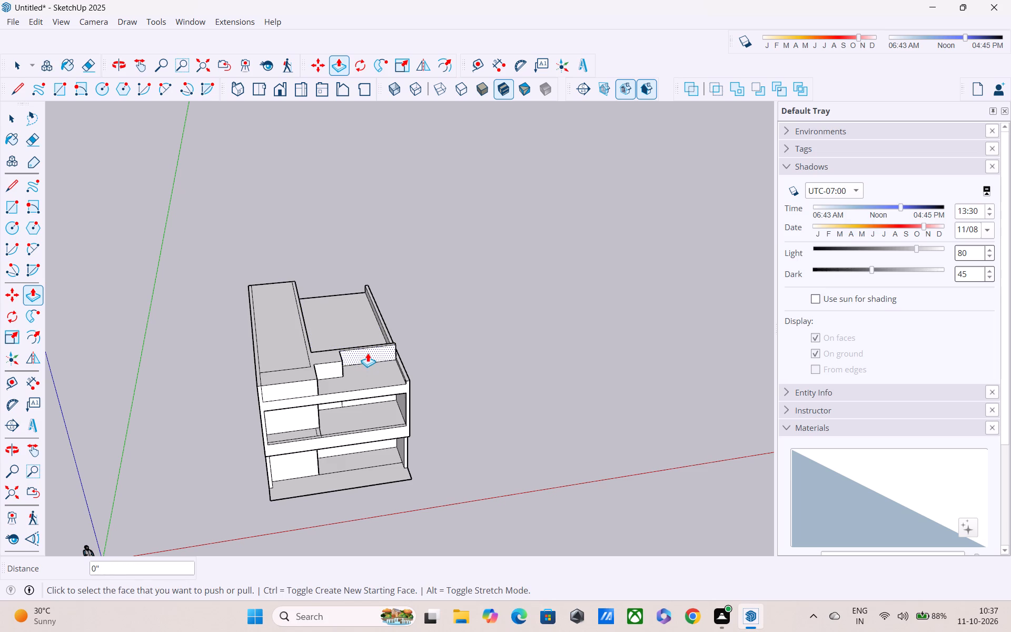
click(366, 351)
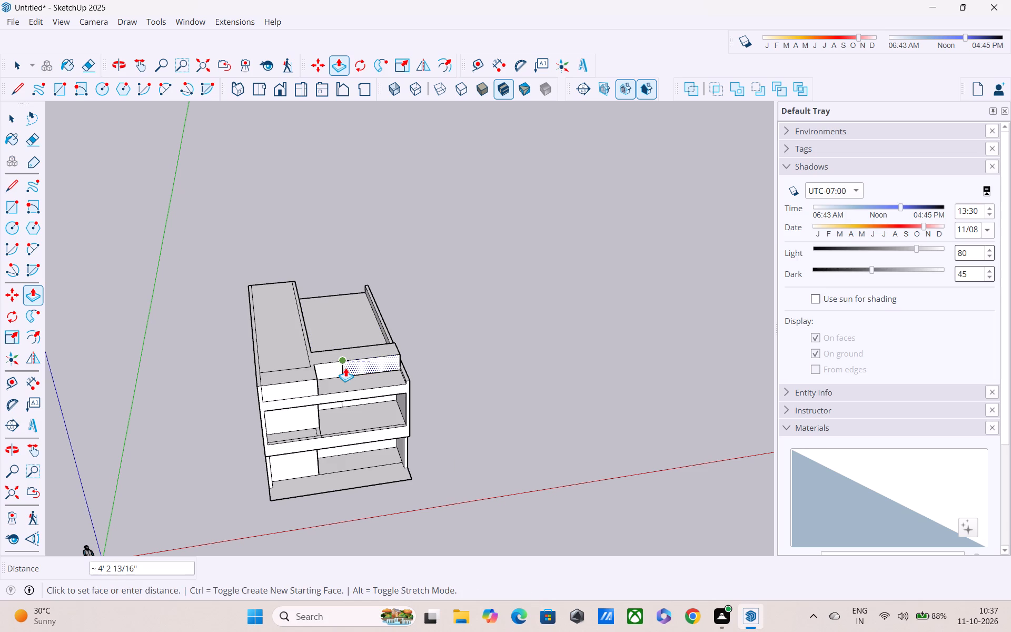
click(342, 368)
Examine the front elevation, the stepped roof blocks and the openings on both storeys from several angles.
scroll(366, 390, down, 3)
middle_drag(369, 410, 344, 315)
middle_drag(343, 384, 342, 323)
scroll(341, 374, up, 2)
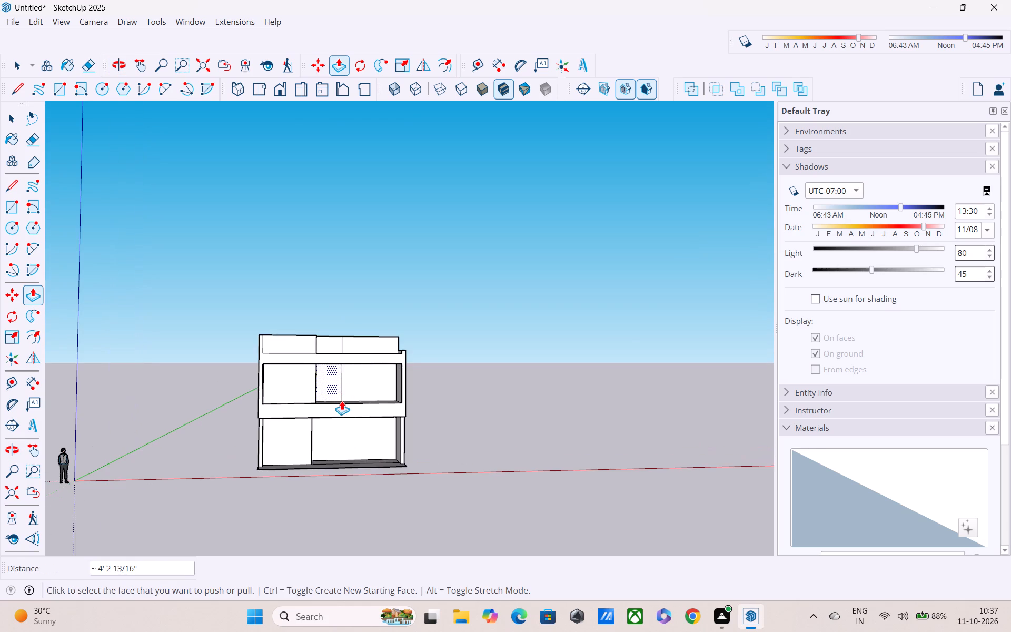
scroll(342, 401, up, 2)
middle_drag(342, 402, 330, 476)
middle_drag(309, 422, 229, 394)
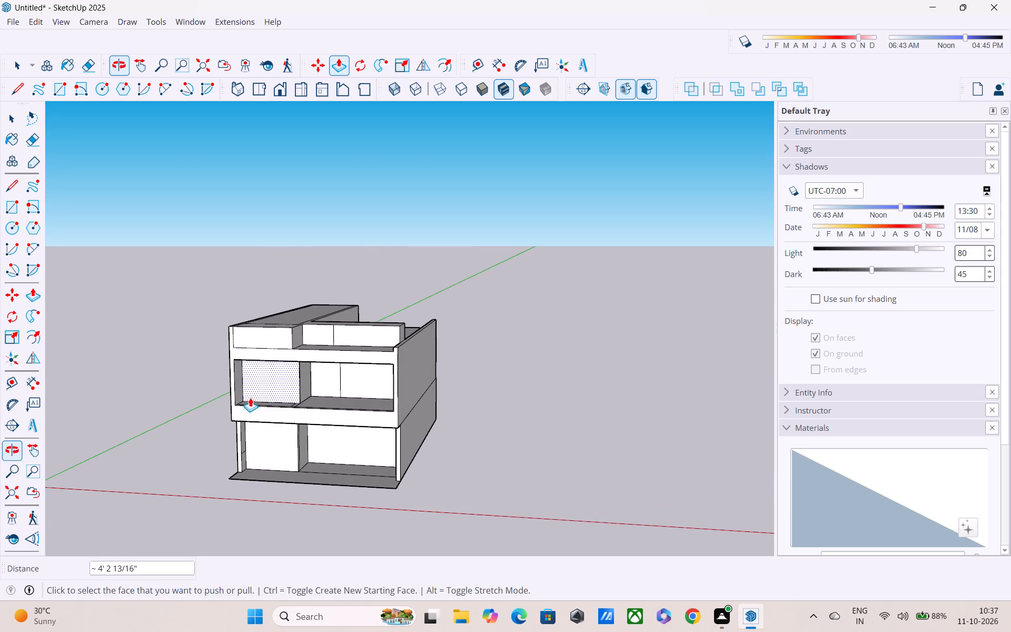
middle_drag(258, 395, 279, 333)
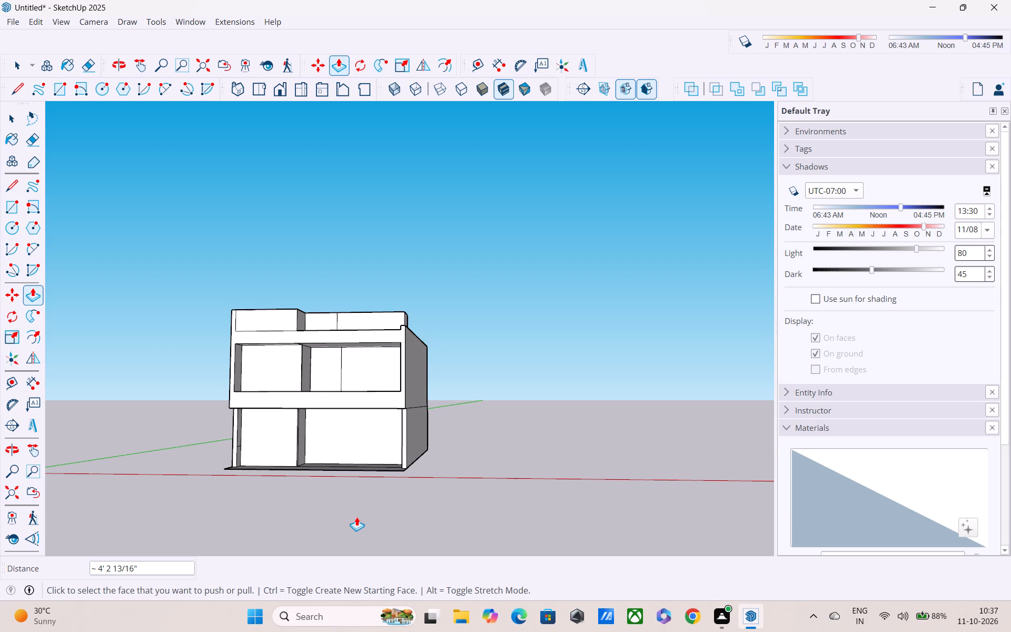
middle_drag(338, 472, 339, 568)
scroll(268, 481, up, 2)
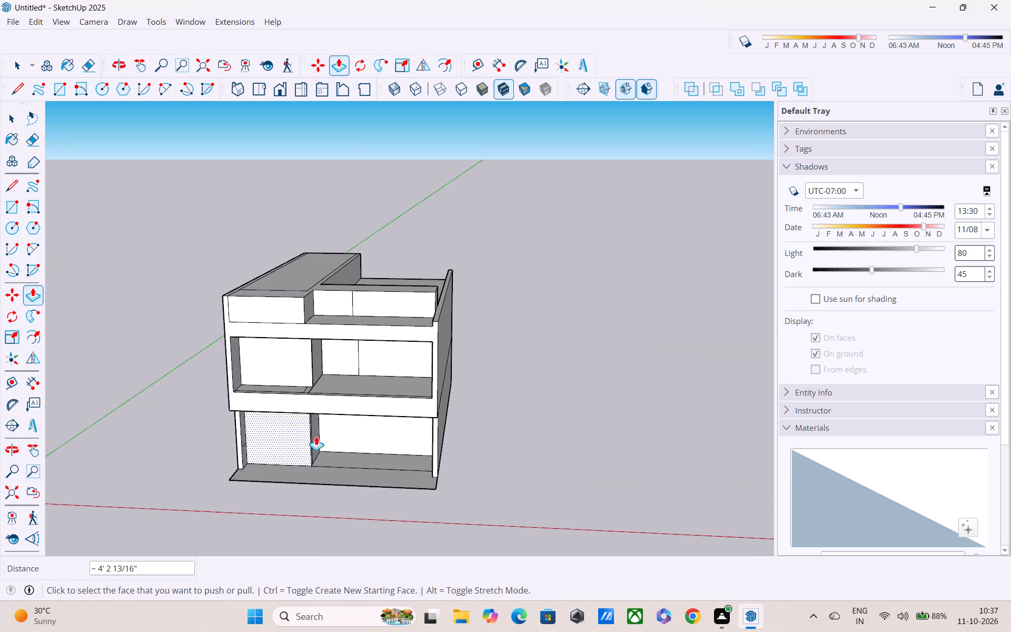
middle_drag(359, 381, 398, 335)
middle_drag(399, 349, 413, 427)
scroll(412, 431, down, 1)
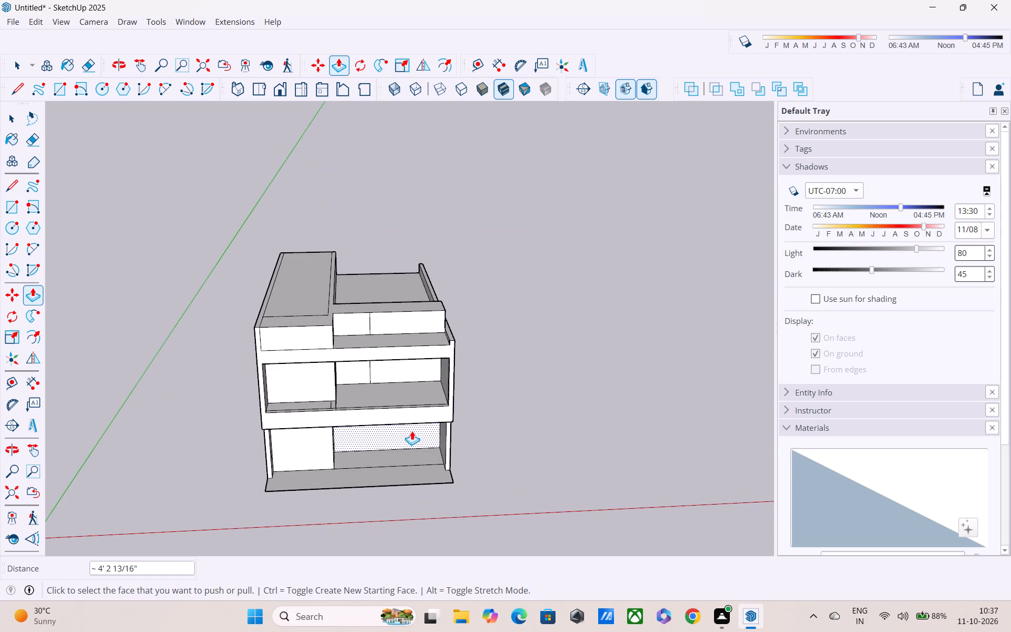
middle_drag(364, 412, 364, 380)
key(Escape)
key(Escape)
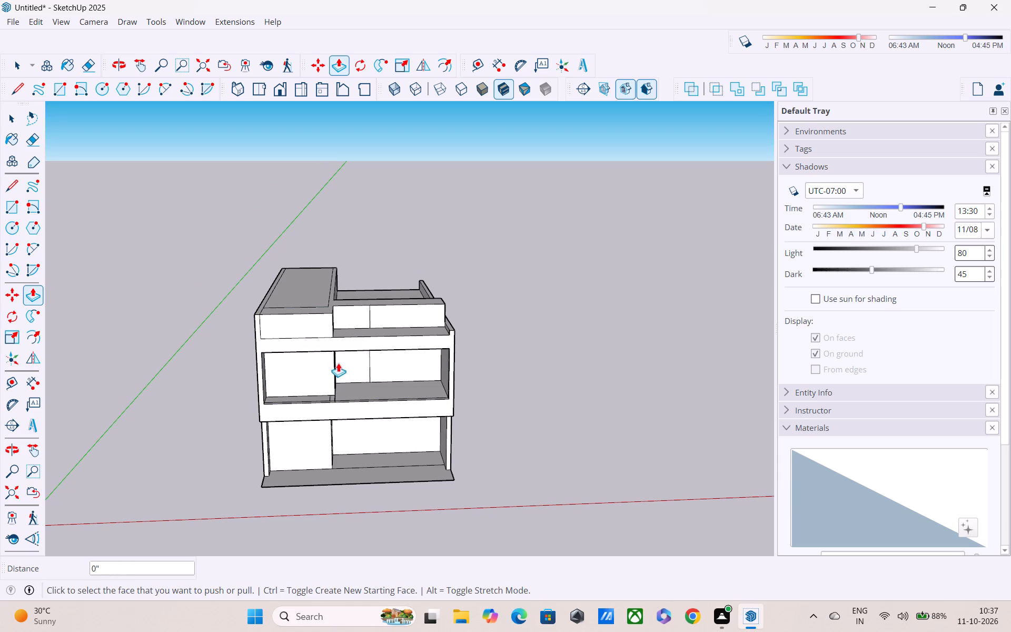
Draw a horizontal line across the raised roof block's front face, just below its top edge.
scroll(332, 359, up, 2)
middle_drag(322, 353, 314, 496)
scroll(247, 429, up, 3)
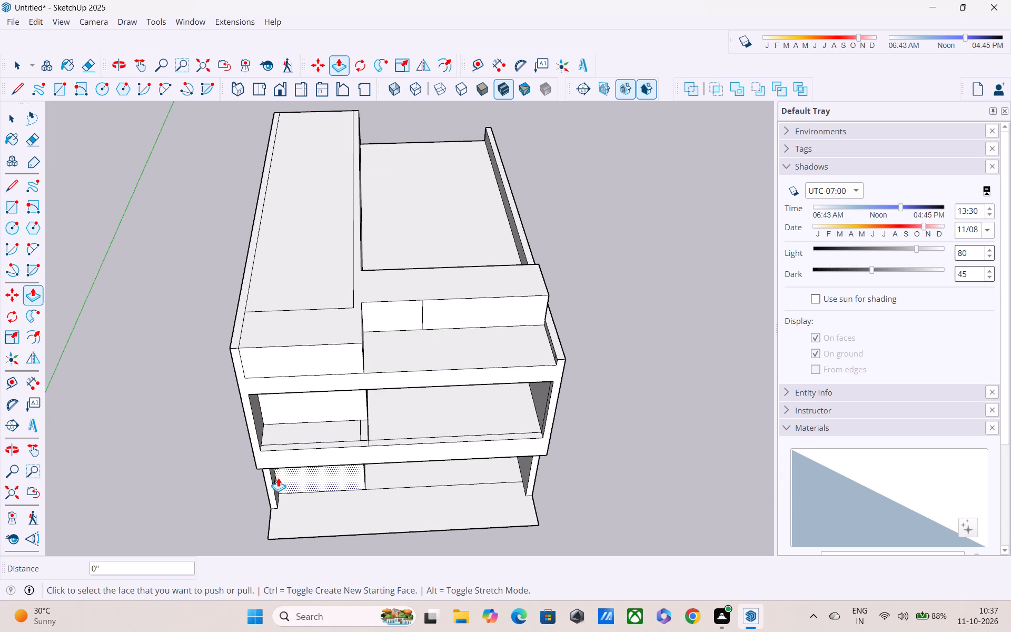
middle_drag(278, 455, 280, 463)
scroll(296, 381, up, 2)
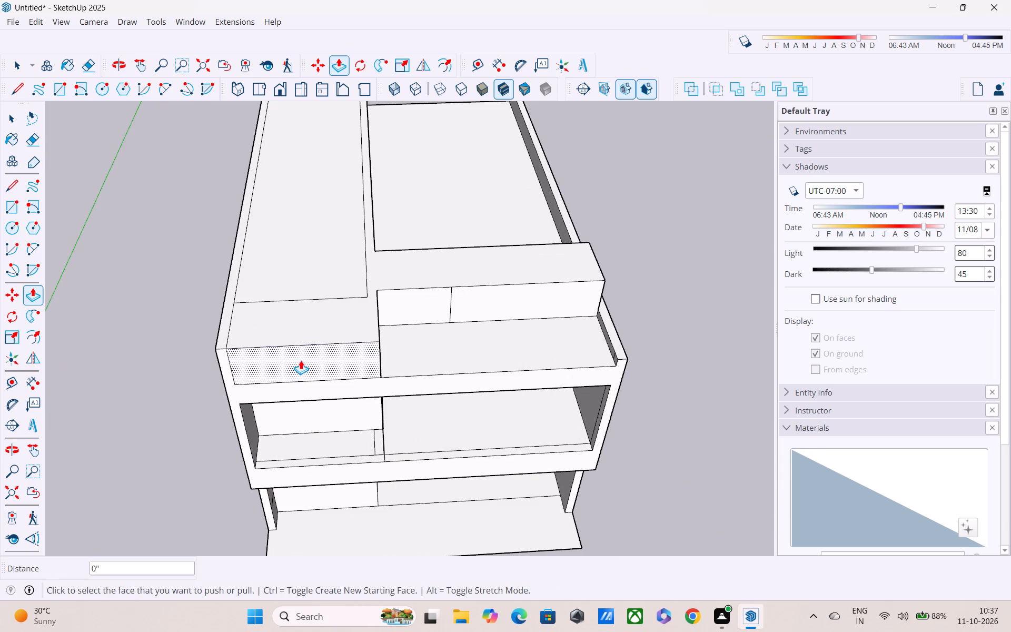
click(301, 360)
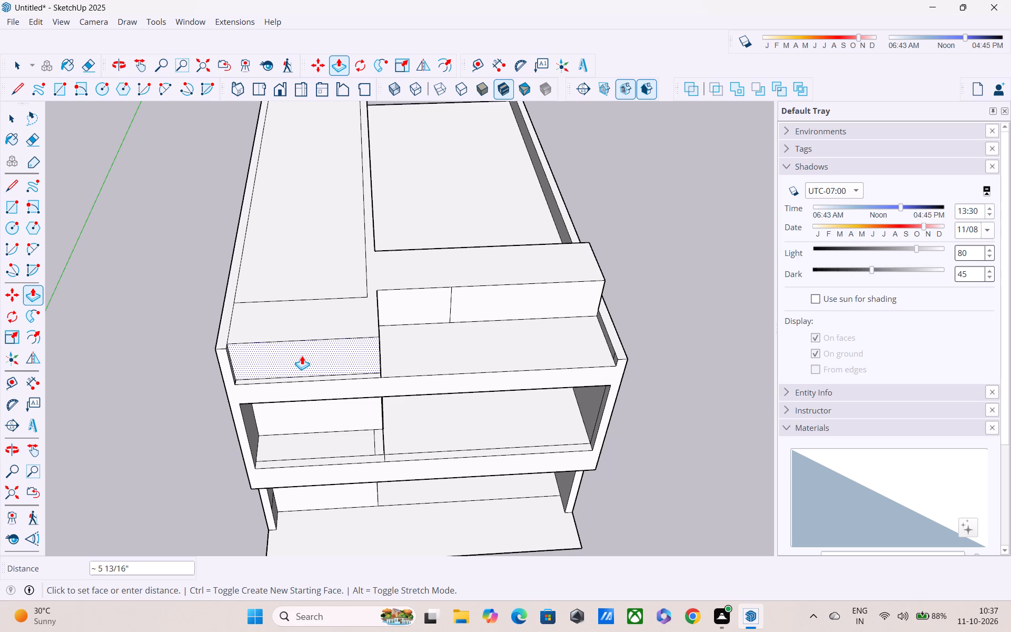
key(Escape)
key(l)
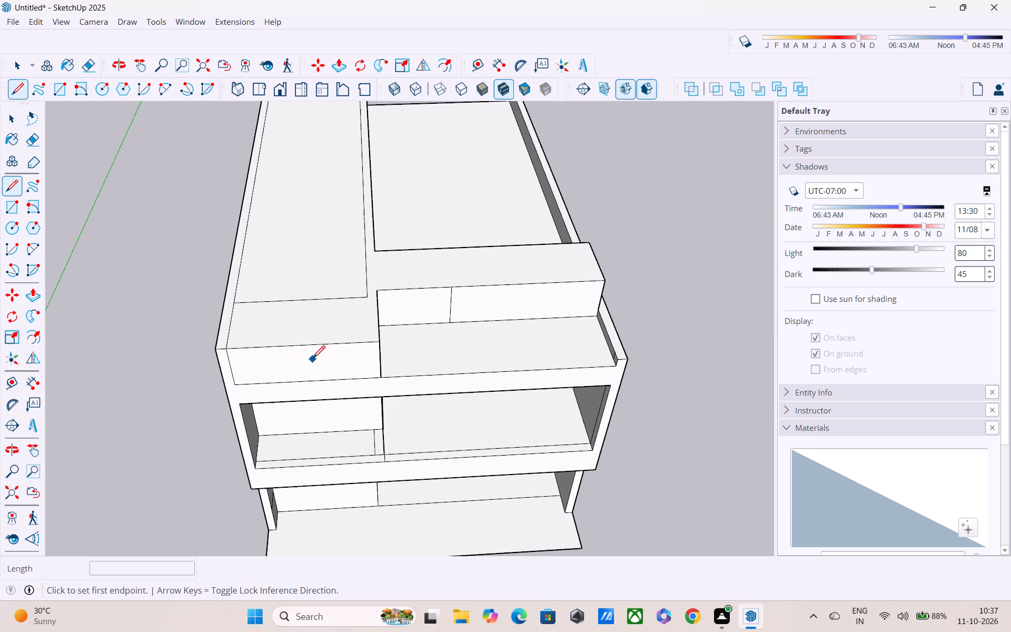
scroll(220, 367, up, 2)
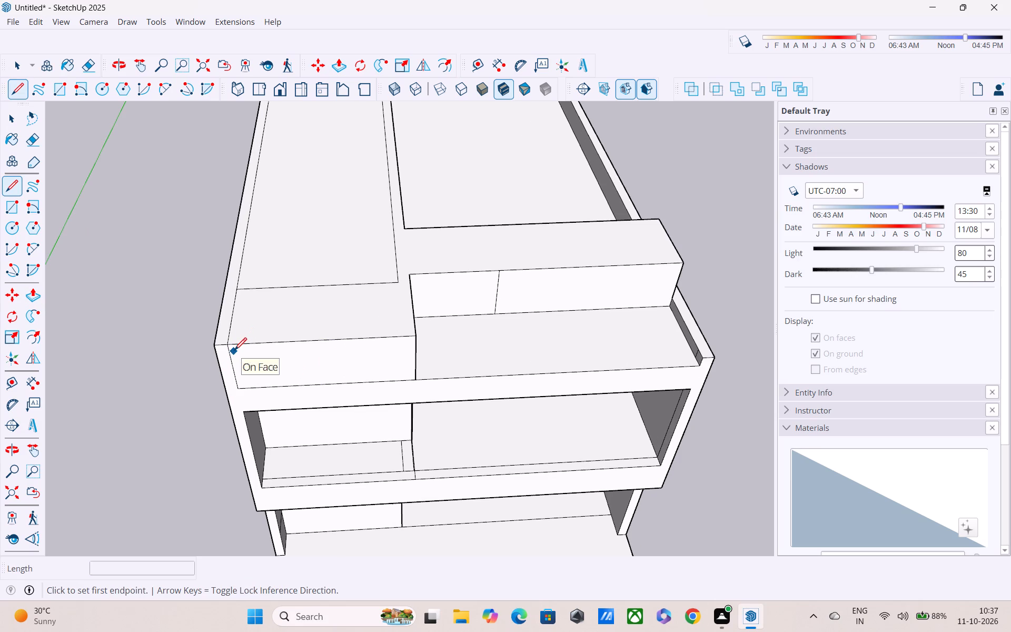
click(231, 354)
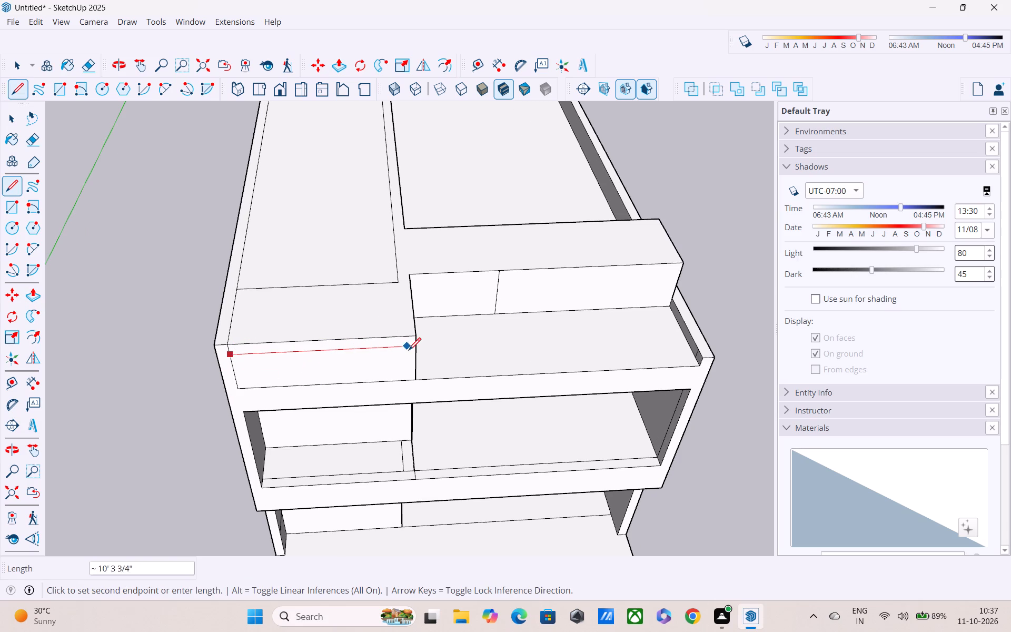
click(419, 350)
Continue the line just below the top edge along the raised block's side face and 17' 9" across the recessed roof wall.
middle_drag(421, 340, 196, 392)
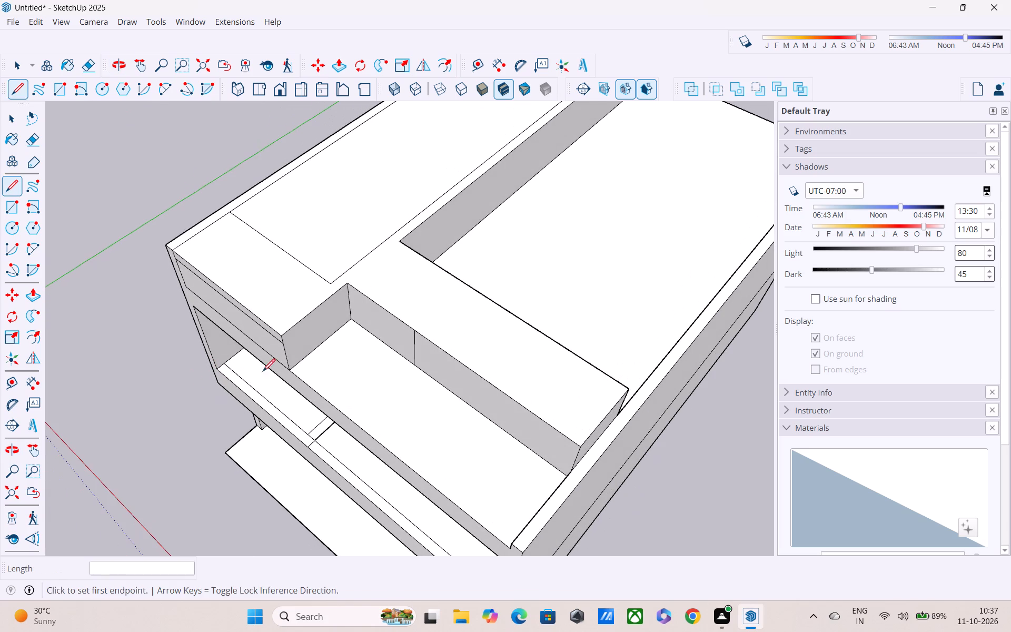
middle_drag(305, 336, 284, 314)
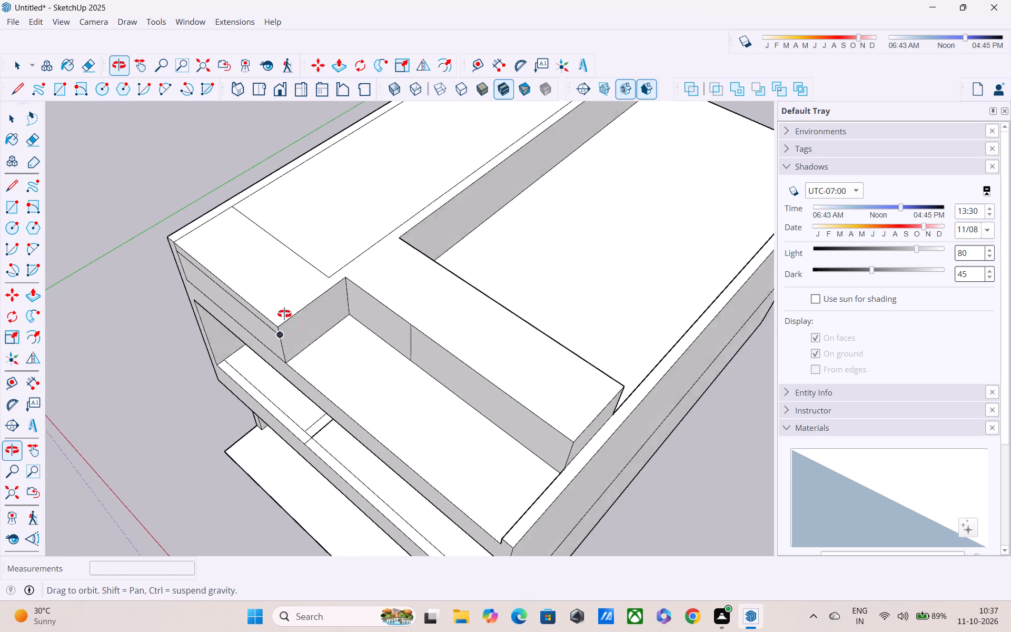
middle_drag(284, 314, 270, 294)
click(273, 303)
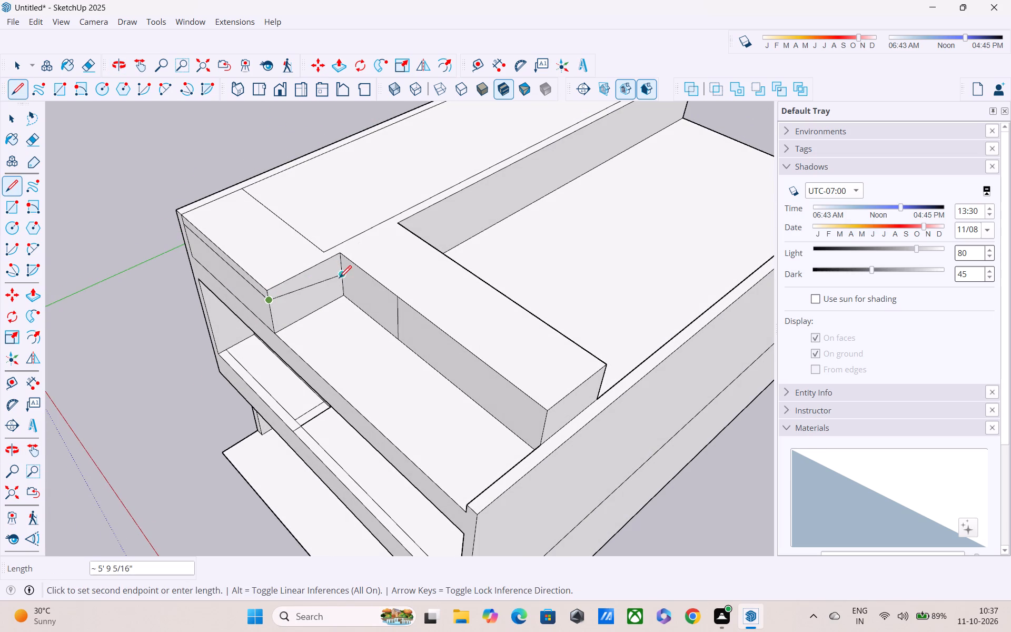
click(339, 266)
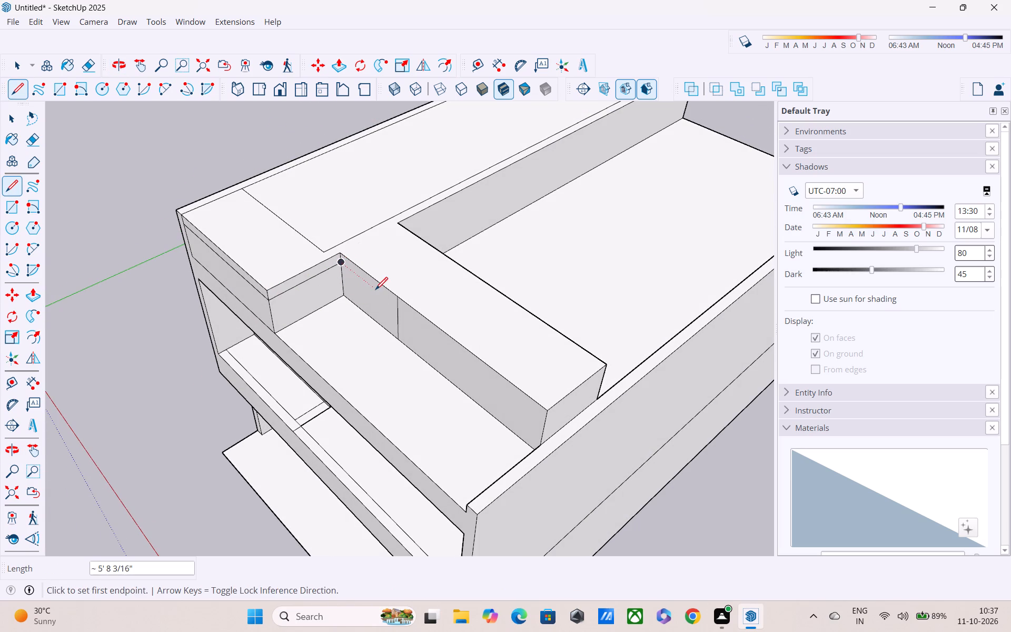
middle_drag(378, 292, 516, 273)
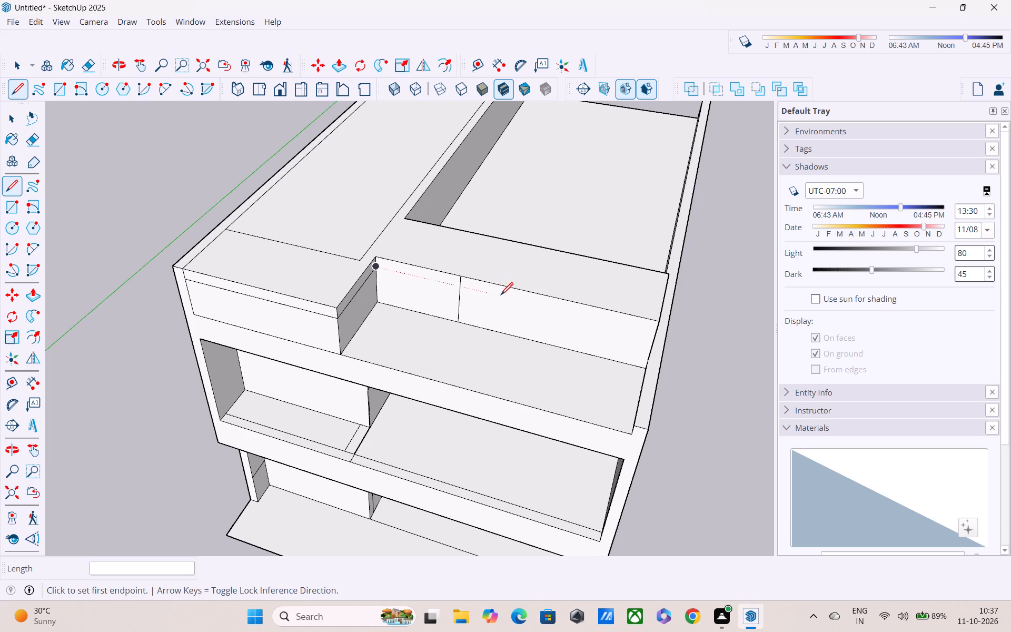
click(655, 333)
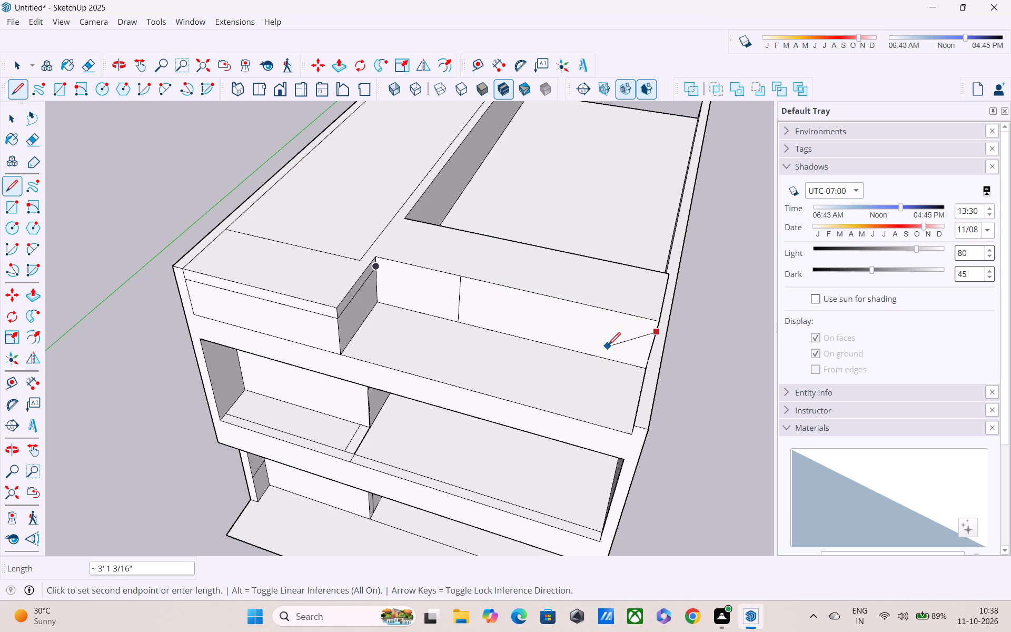
click(375, 271)
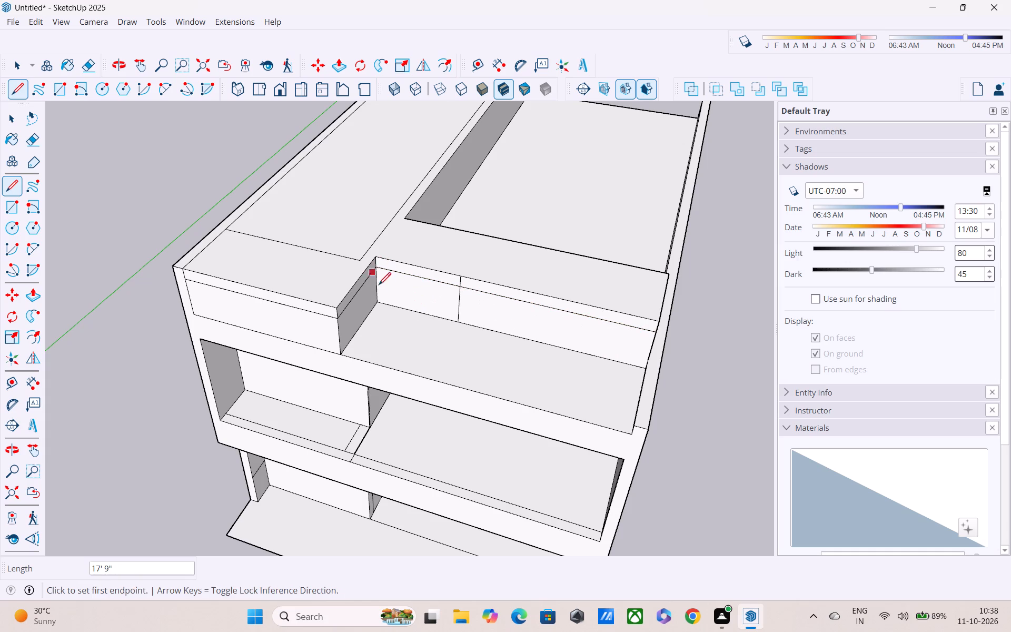
key(Escape)
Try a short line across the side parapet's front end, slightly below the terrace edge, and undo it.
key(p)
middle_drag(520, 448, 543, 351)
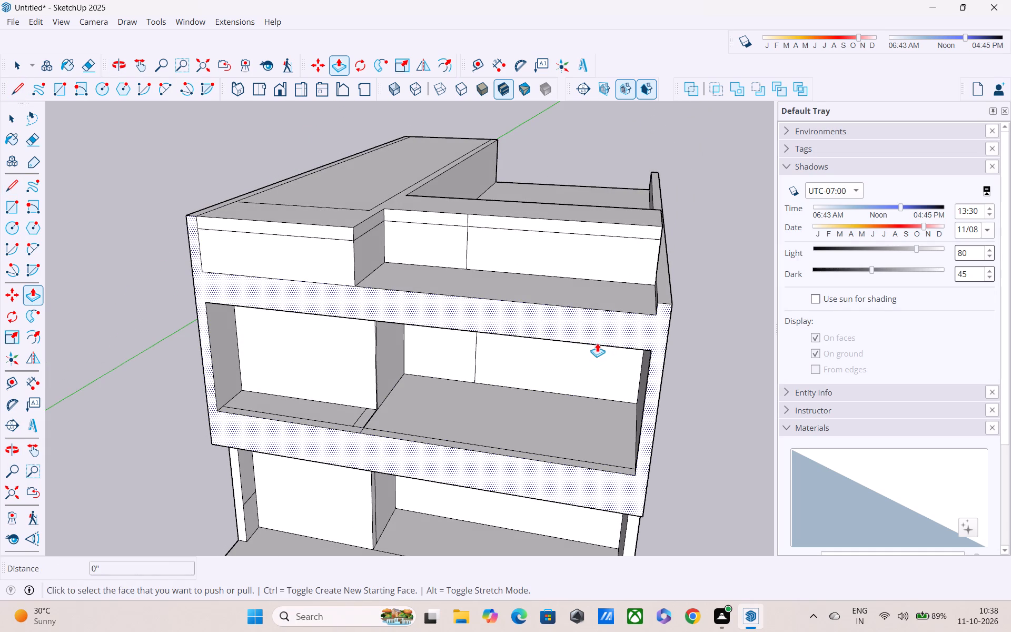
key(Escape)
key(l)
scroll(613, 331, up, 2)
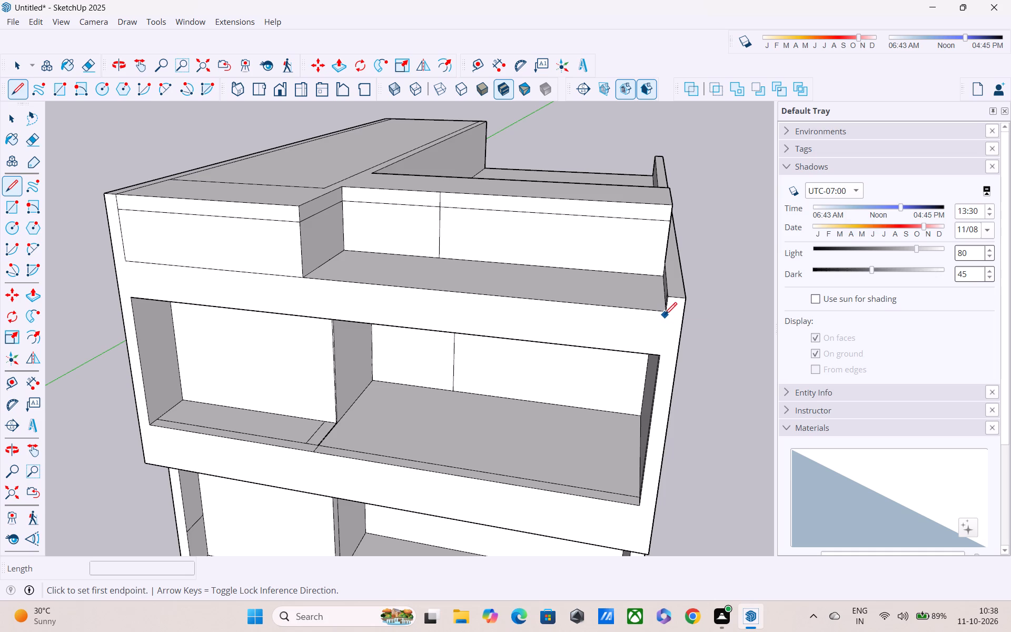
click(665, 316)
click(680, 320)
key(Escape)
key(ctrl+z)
Draw a 9" line across the side parapet's front end, level with the terrace's front edge.
scroll(641, 337, up, 2)
click(670, 308)
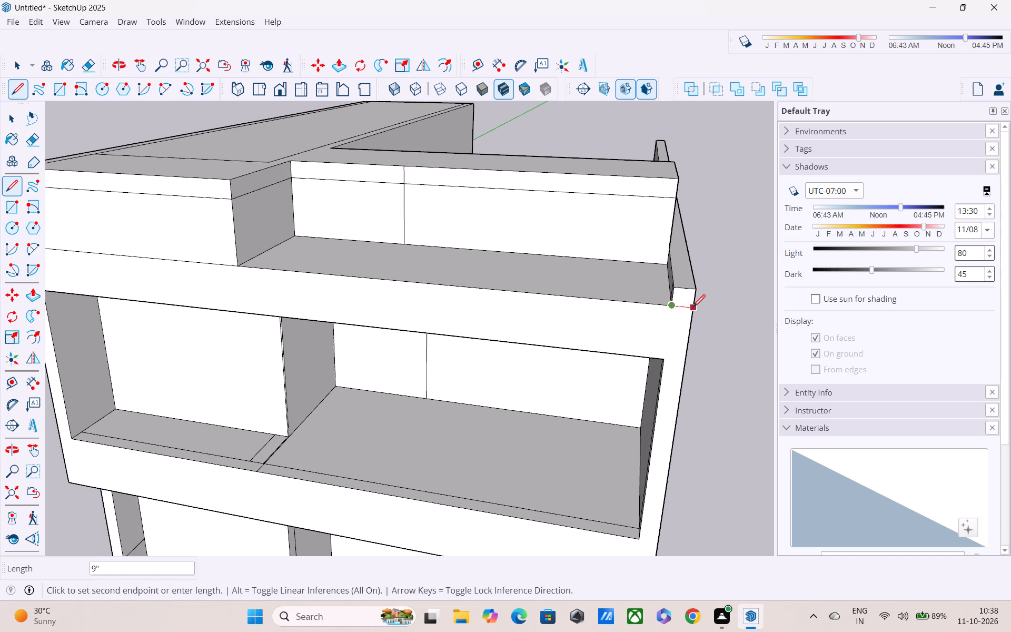
click(693, 308)
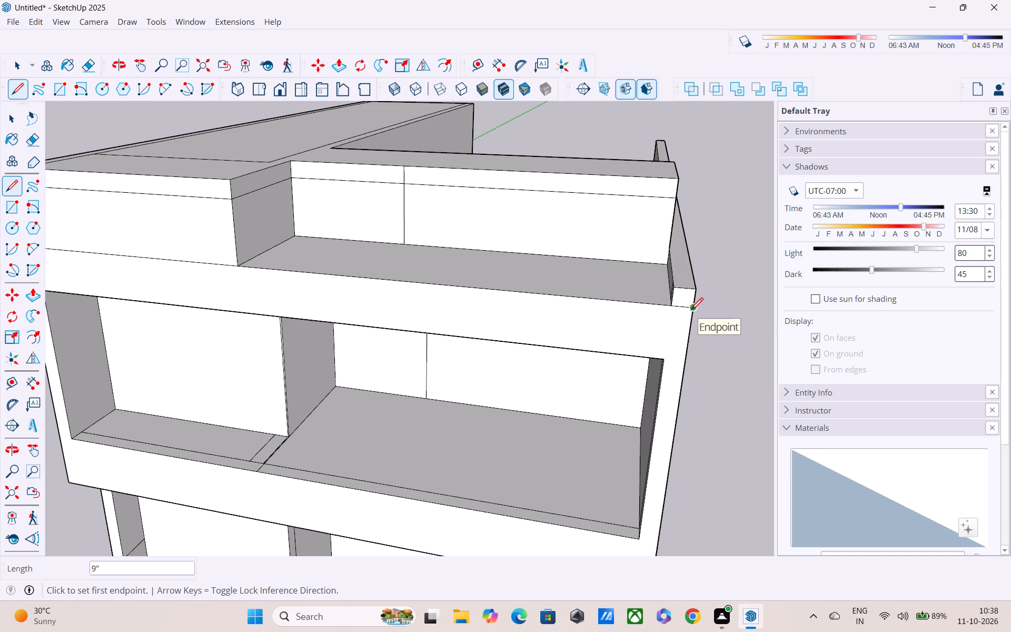
key(Escape)
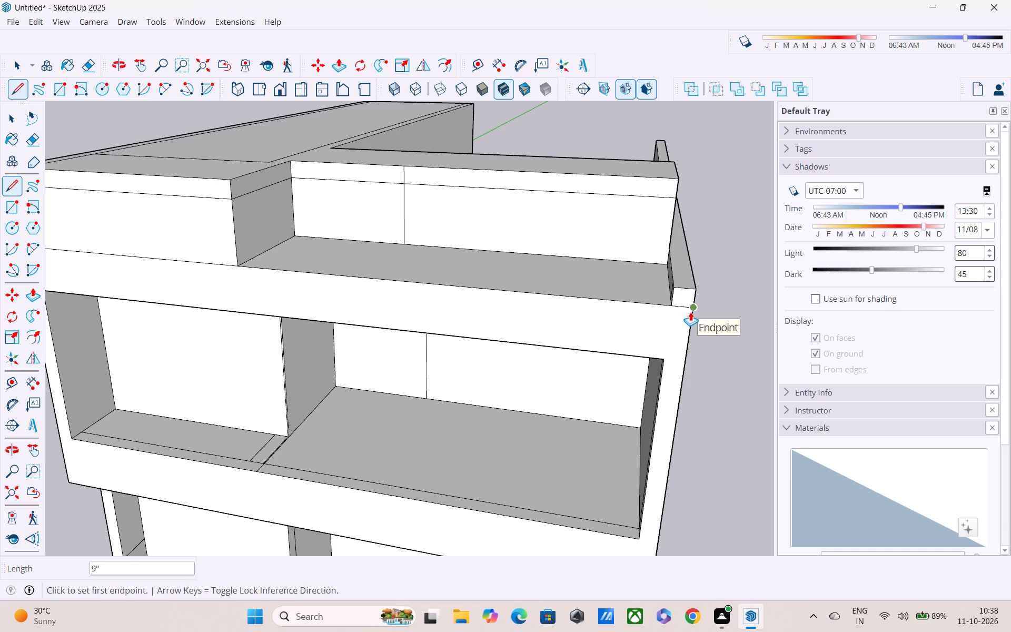
Push the side parapet's small front end face back along the terrace, level with the recessed roof wall.
key(p)
scroll(683, 275, up, 3)
click(688, 303)
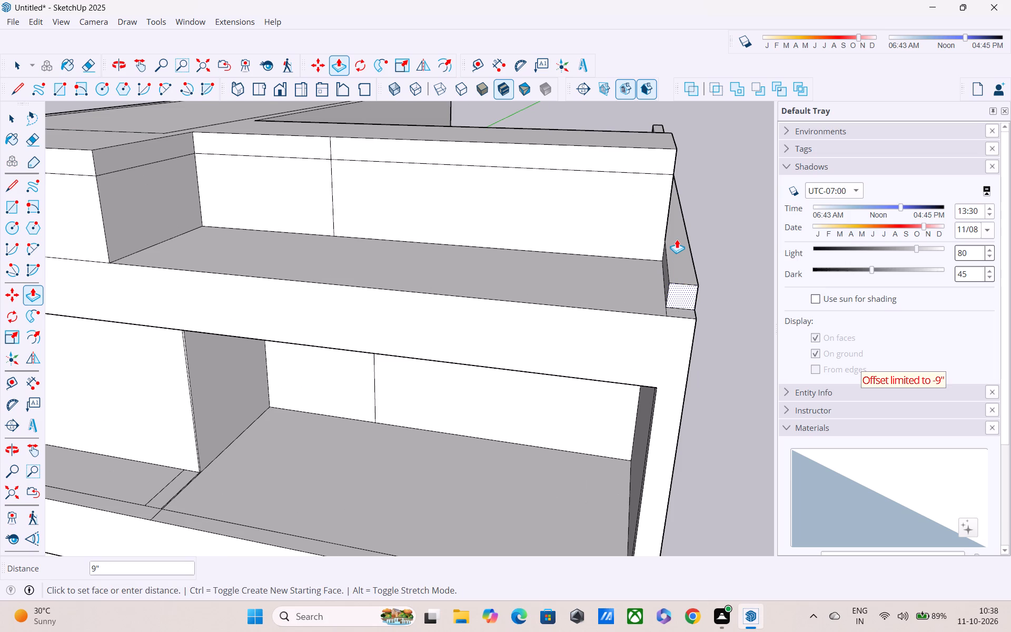
drag(689, 299, 669, 244)
middle_drag(671, 242, 579, 203)
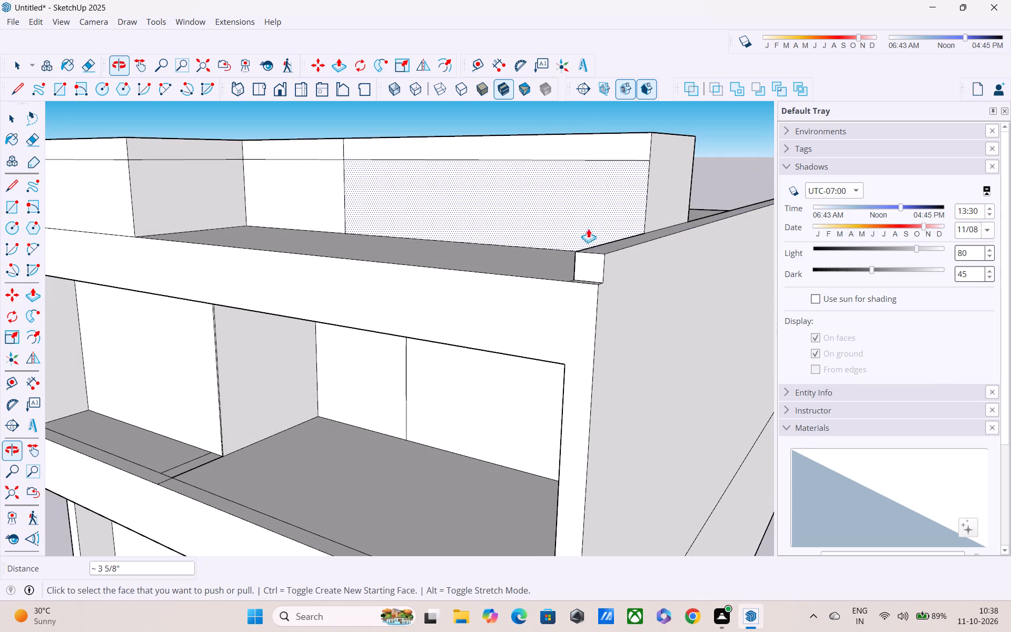
drag(589, 258, 649, 212)
middle_drag(631, 260, 606, 320)
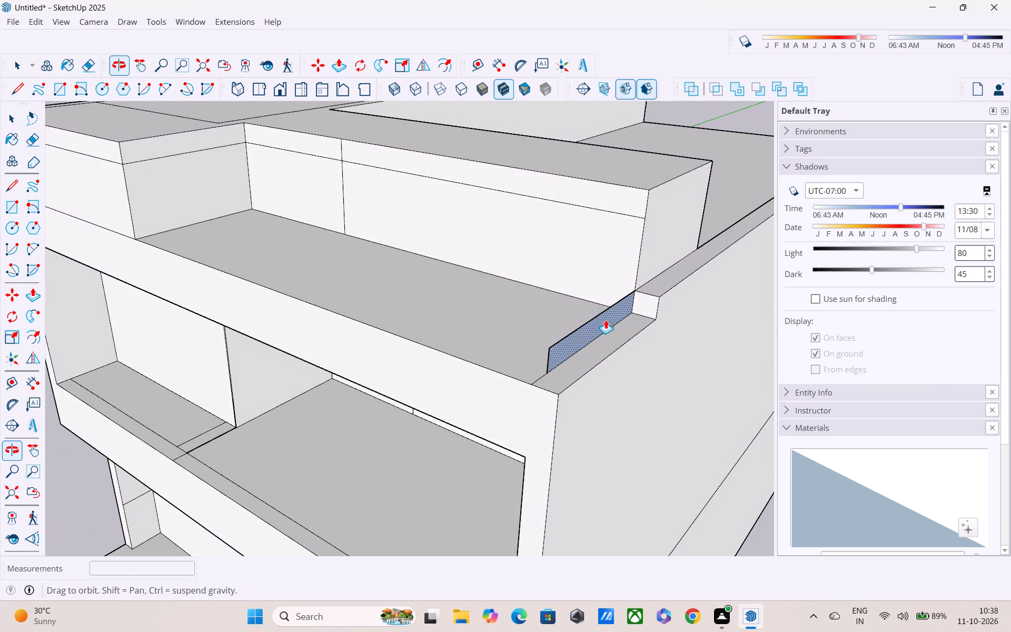
key(Escape)
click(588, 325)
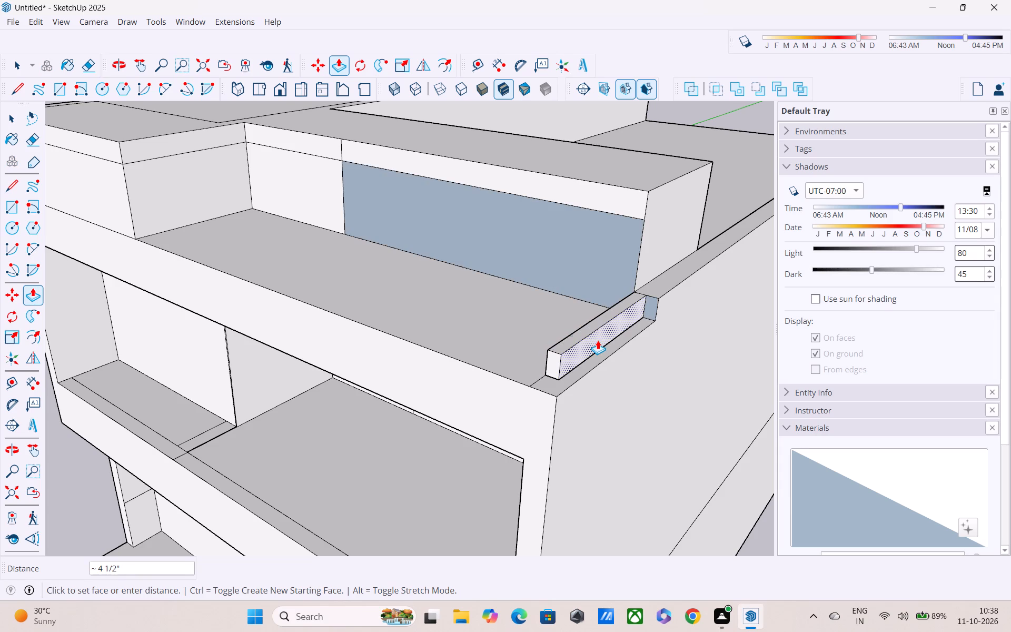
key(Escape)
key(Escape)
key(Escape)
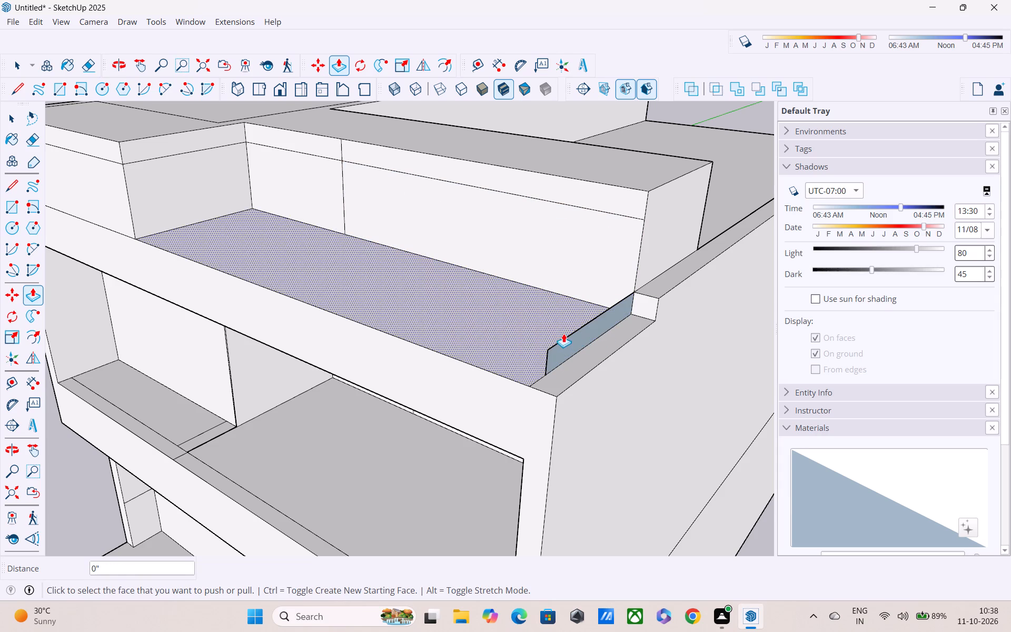
Delete the leftover upright face of the cut-back side parapet along the front terrace's side edge.
middle_drag(567, 338, 676, 329)
middle_drag(607, 304, 741, 301)
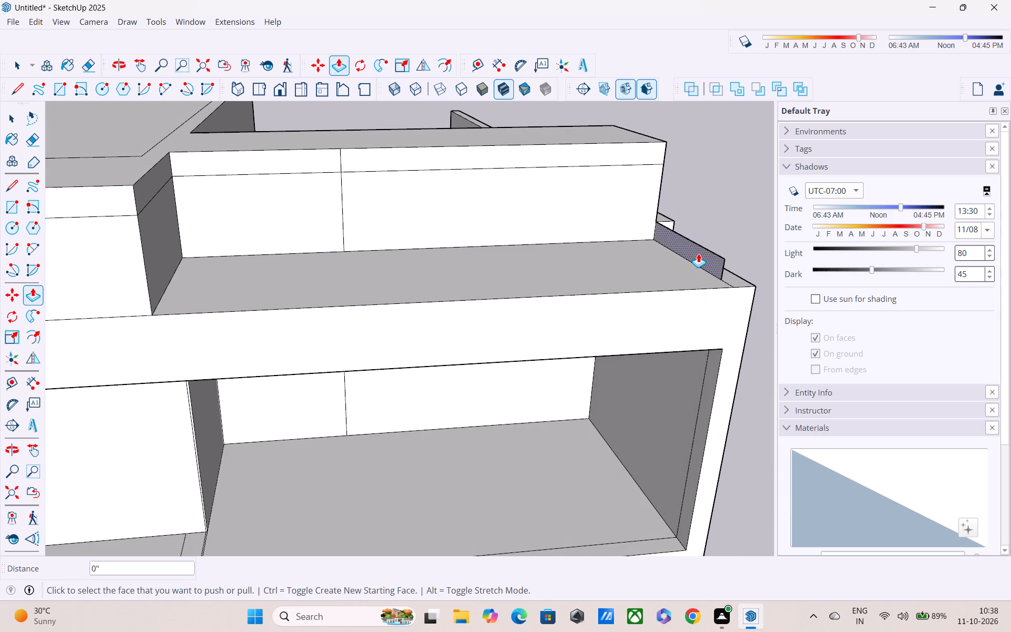
key(Escape)
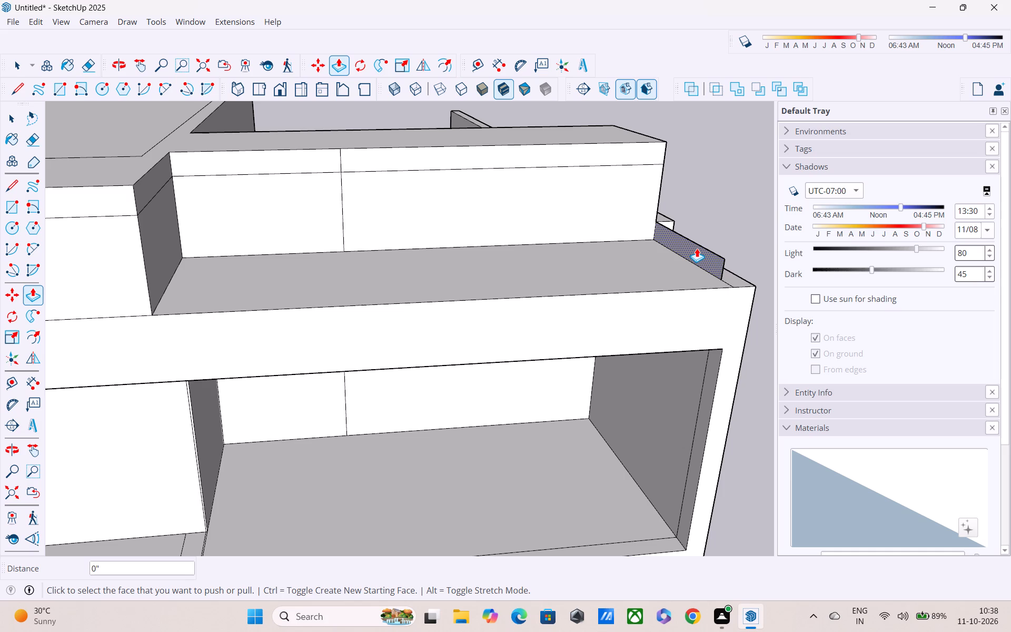
key(space)
click(696, 248)
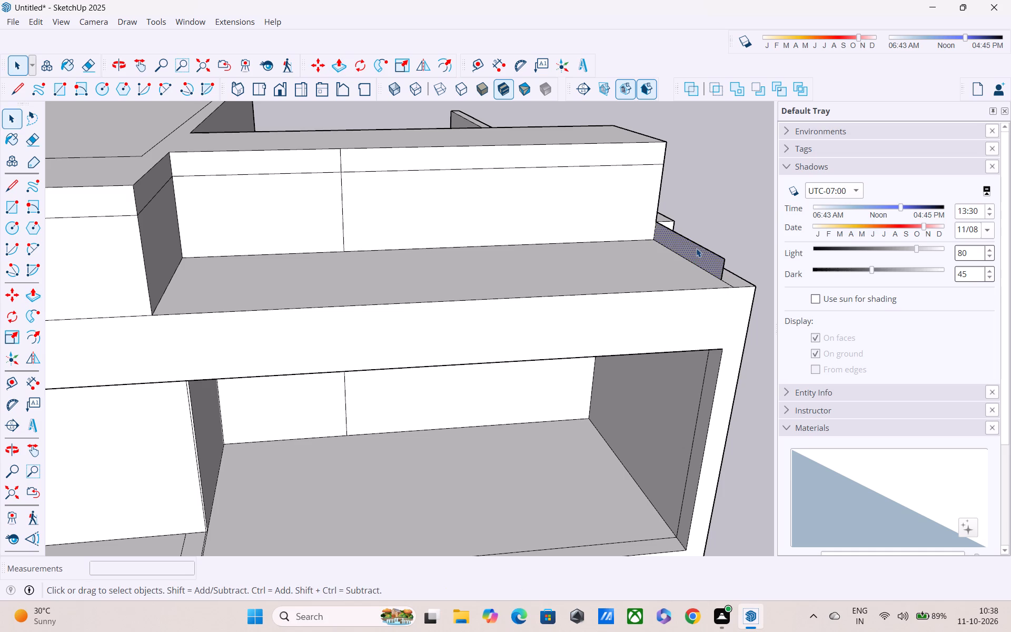
middle_drag(698, 254, 522, 357)
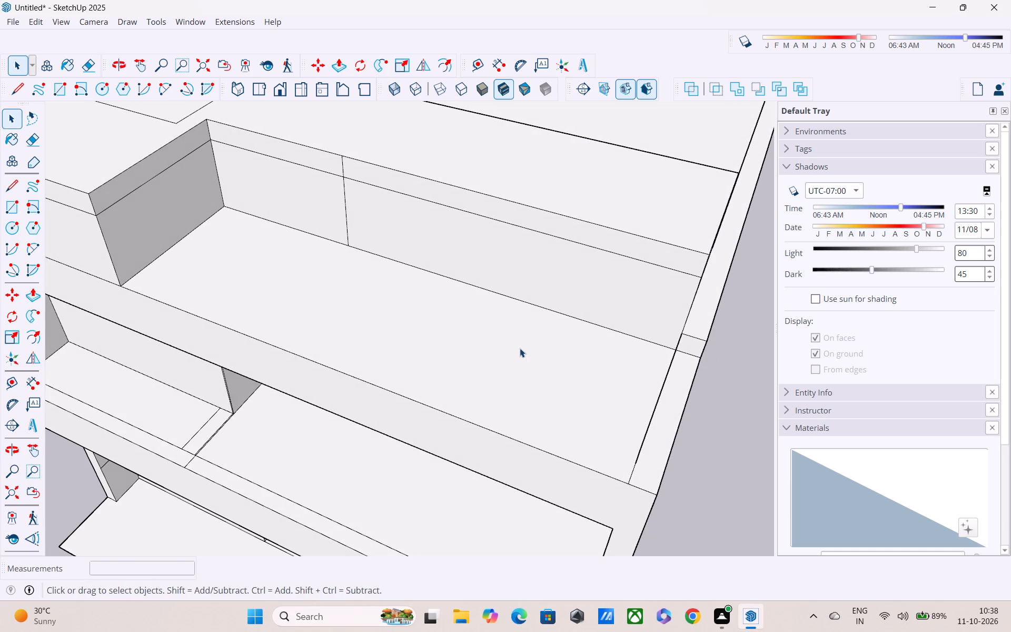
key(Delete)
Delete the stray long top edge left above the front terrace where the side parapet was cut back.
middle_drag(538, 341, 713, 268)
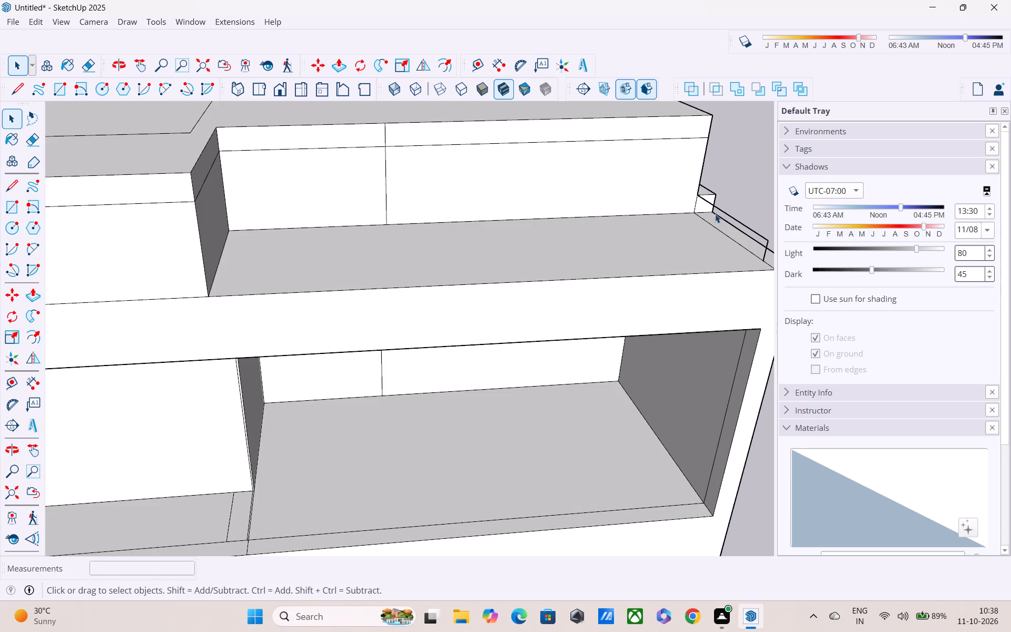
middle_drag(719, 206, 484, 280)
middle_drag(593, 292, 392, 289)
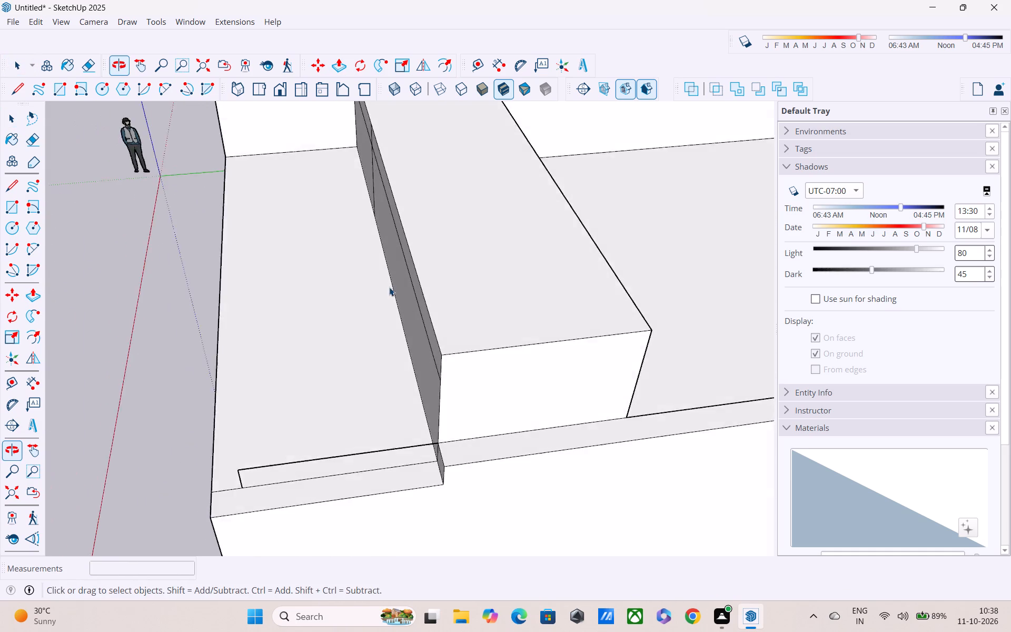
scroll(391, 287, down, 3)
middle_drag(647, 291, 68, 379)
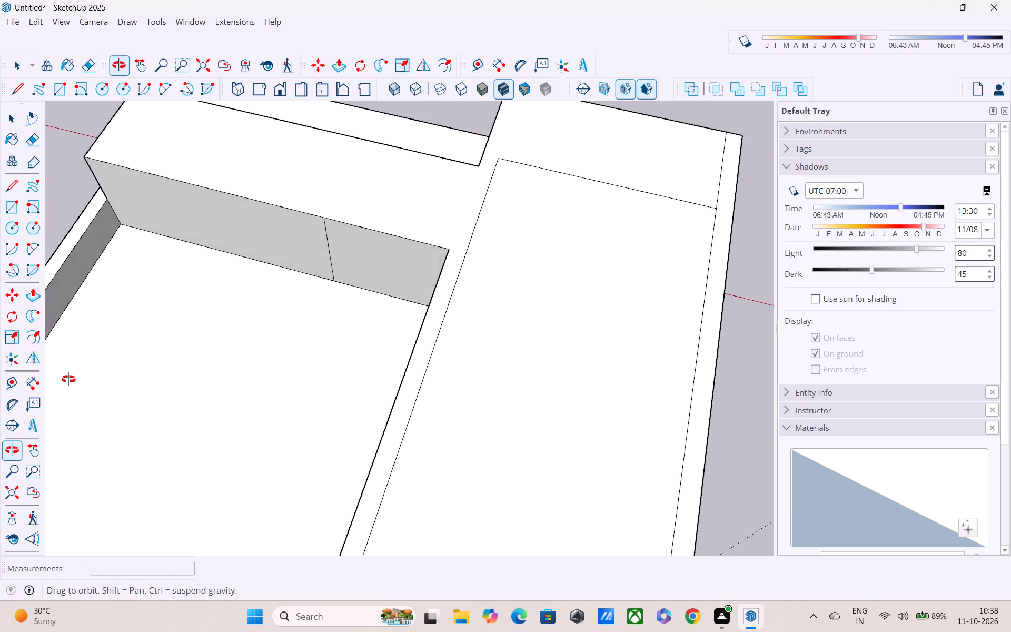
middle_drag(68, 379, 326, 294)
middle_drag(287, 339, 560, 242)
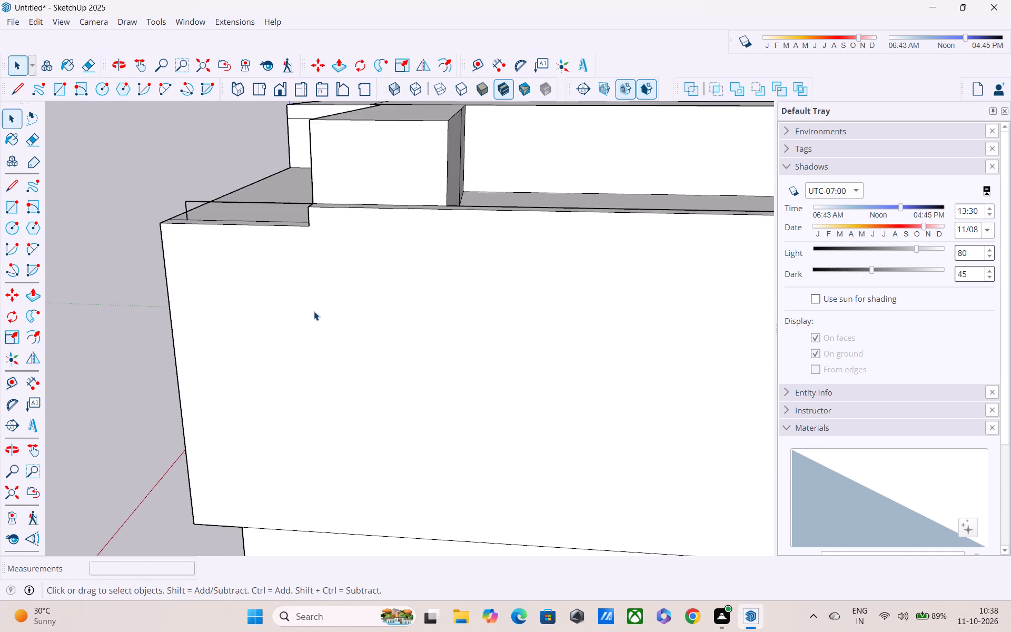
middle_drag(314, 311, 403, 377)
scroll(293, 310, up, 2)
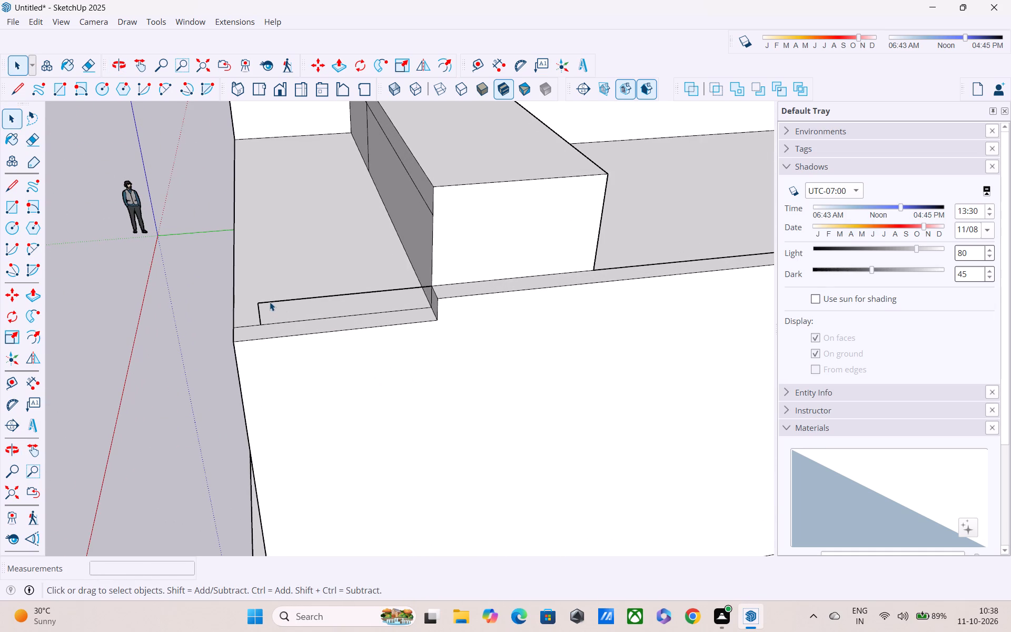
click(269, 300)
key(Escape)
key(Escape)
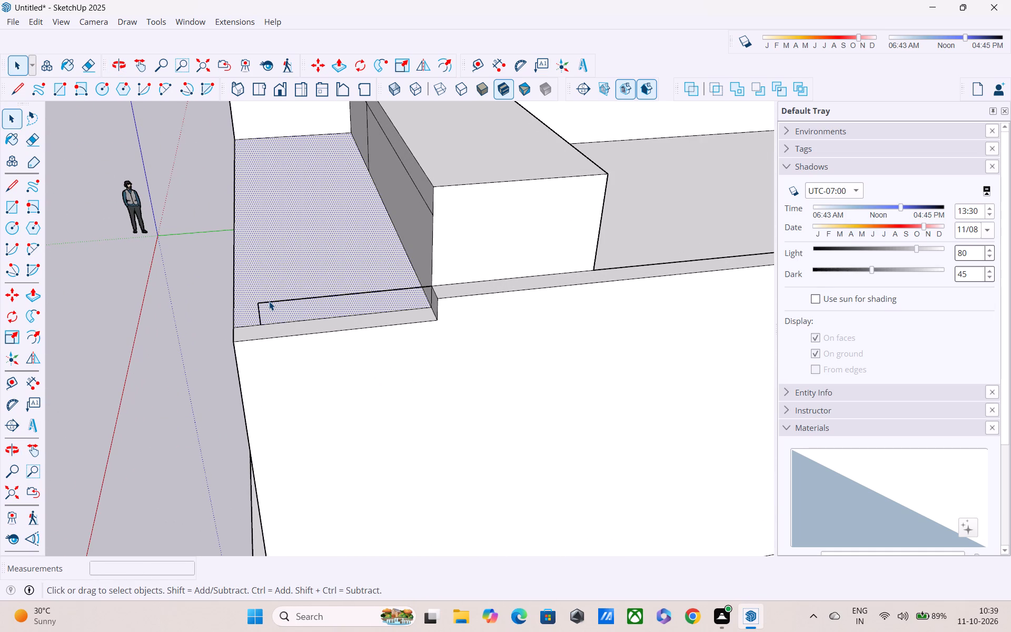
key(space)
click(146, 429)
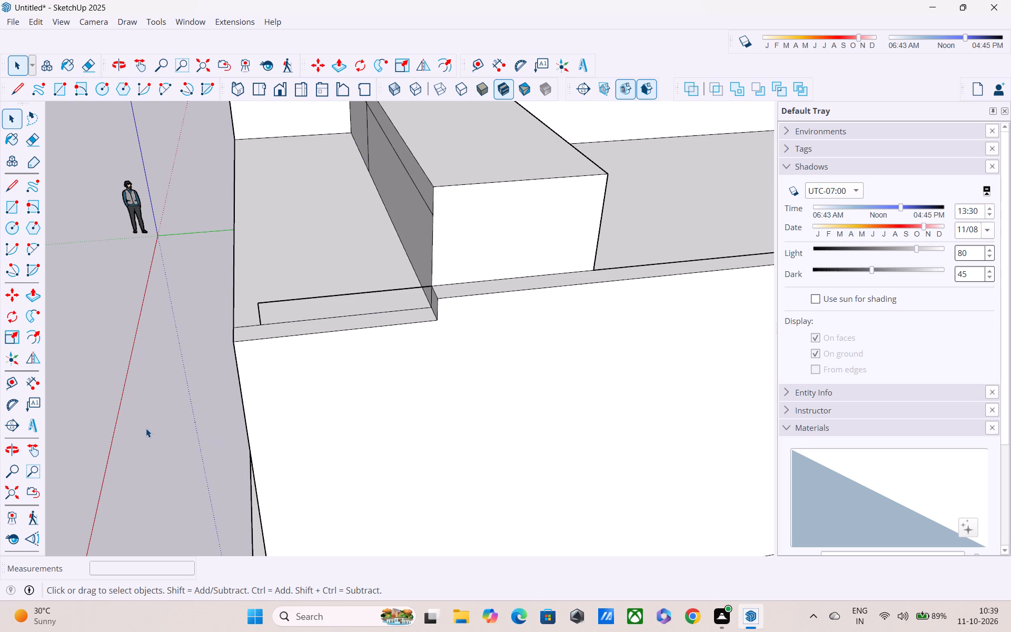
scroll(259, 324, up, 2)
click(257, 313)
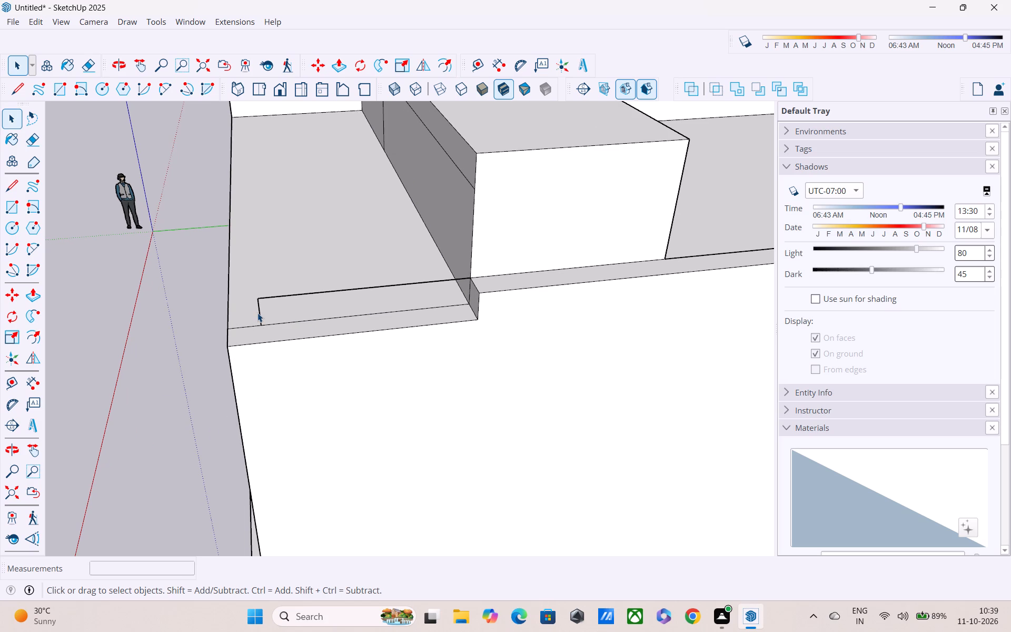
key(Escape)
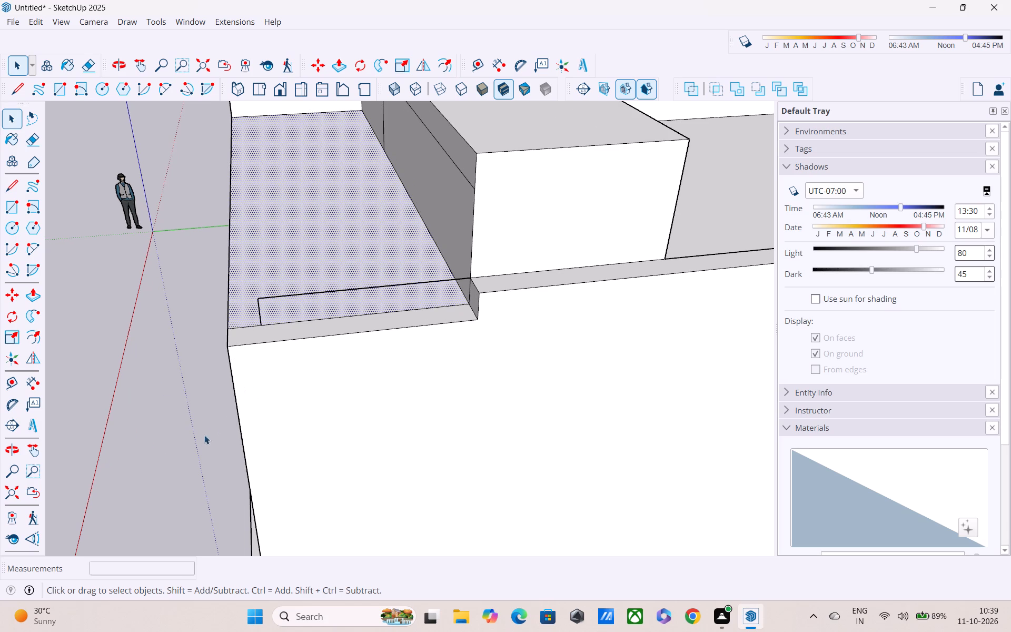
key(space)
key(space)
click(102, 462)
scroll(322, 287, up, 3)
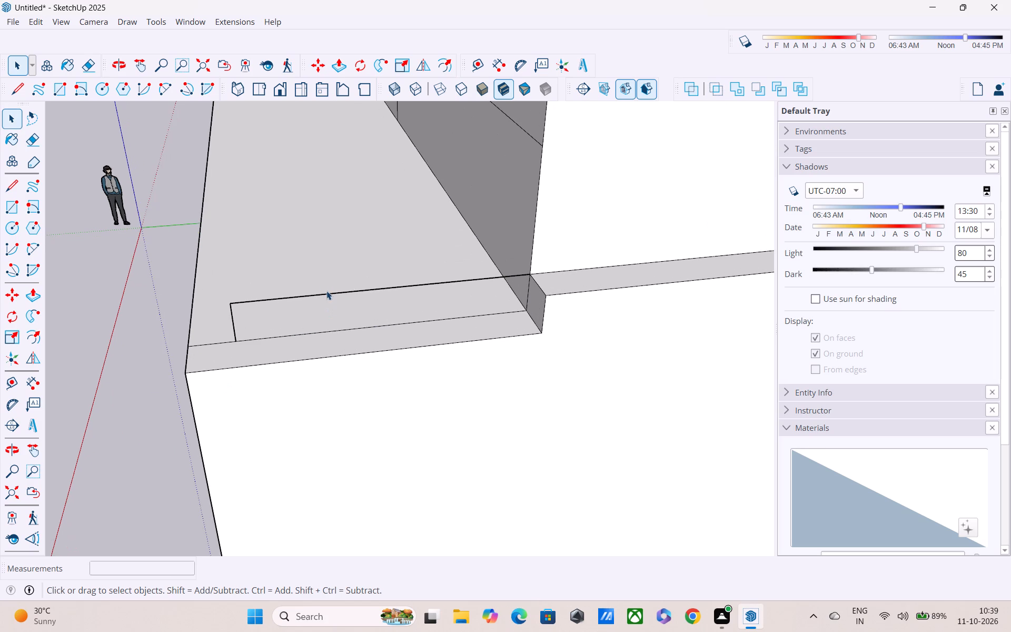
click(328, 294)
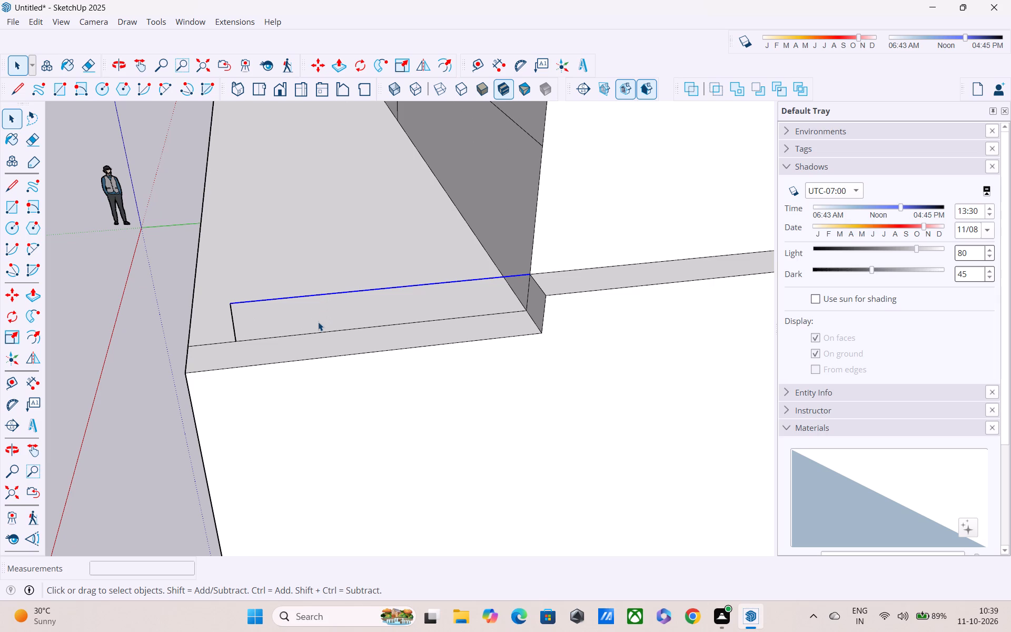
key(Delete)
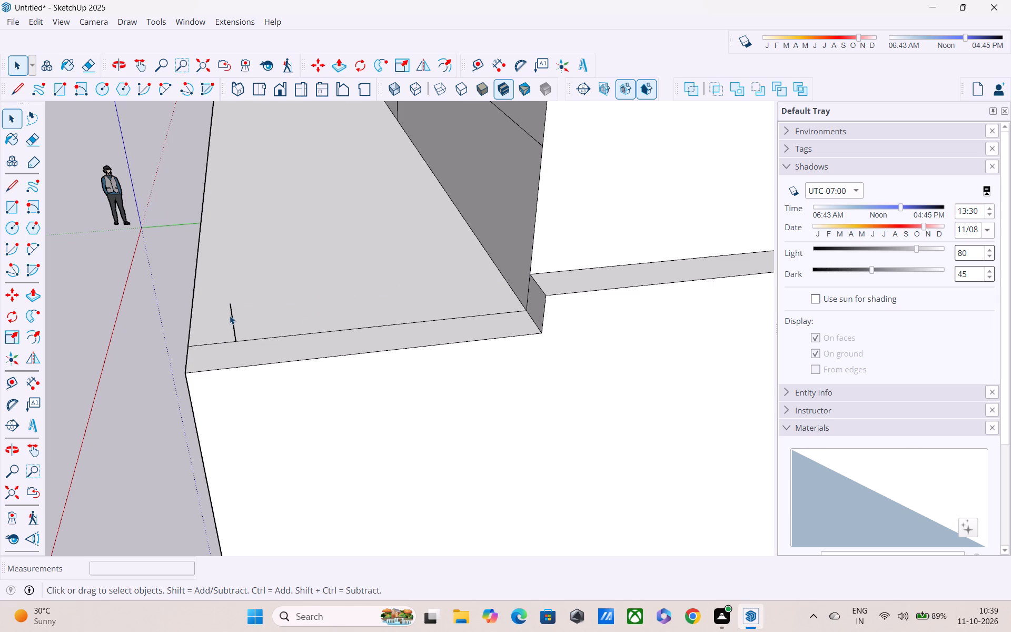
Delete the remaining short vertical edge standing at the front end of the terrace's side.
click(230, 315)
key(Escape)
click(133, 372)
click(230, 312)
key(Delete)
Inspect the cleaned terrace corner and the whole front elevation from several angles.
middle_drag(321, 315, 330, 339)
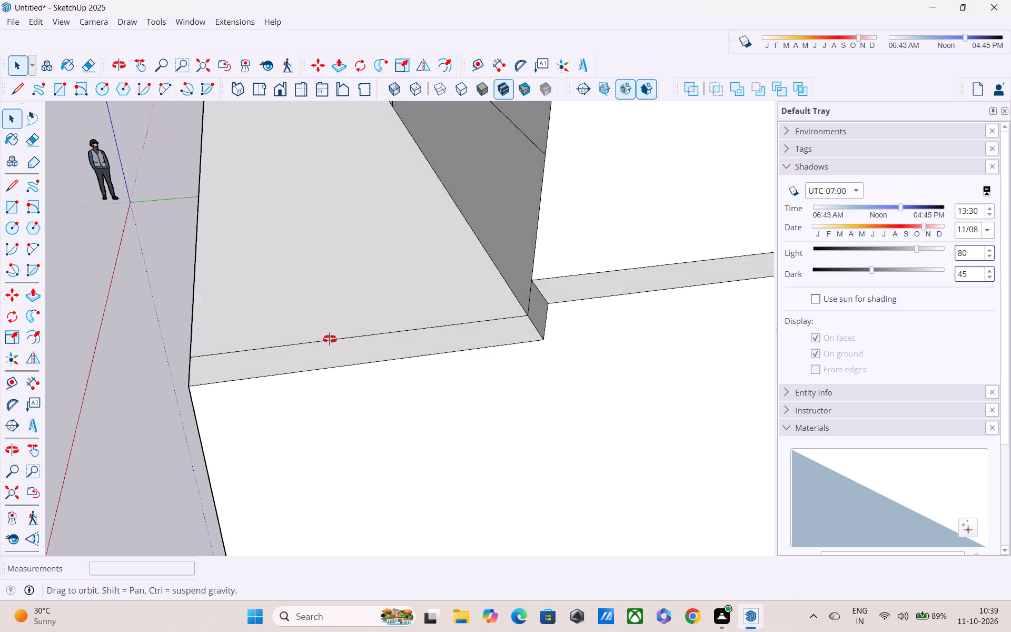
middle_drag(330, 339, 544, 334)
scroll(544, 330, down, 3)
middle_drag(514, 340, 612, 268)
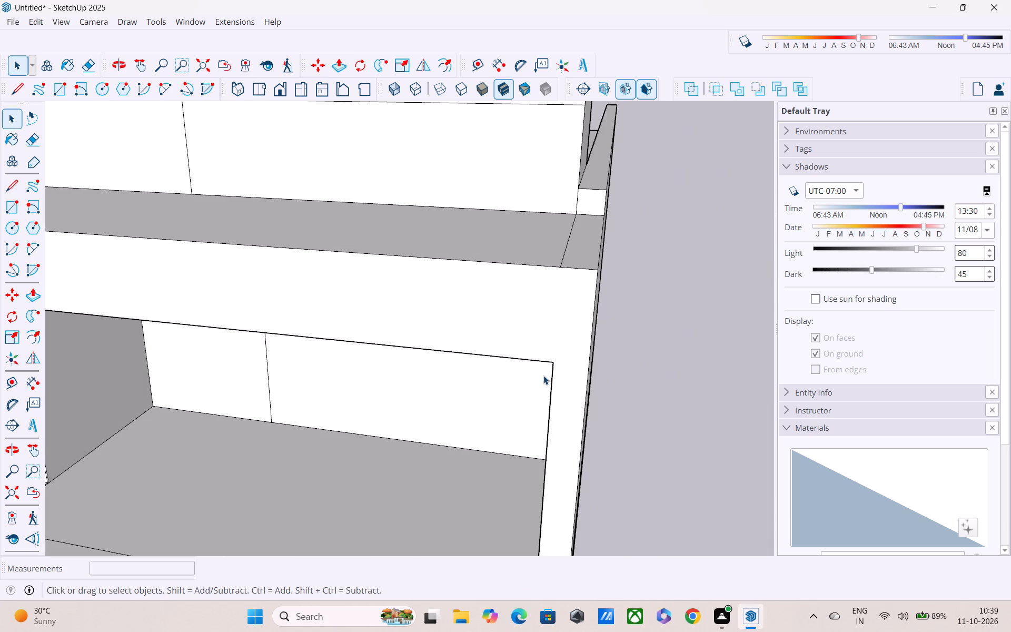
scroll(543, 379, down, 3)
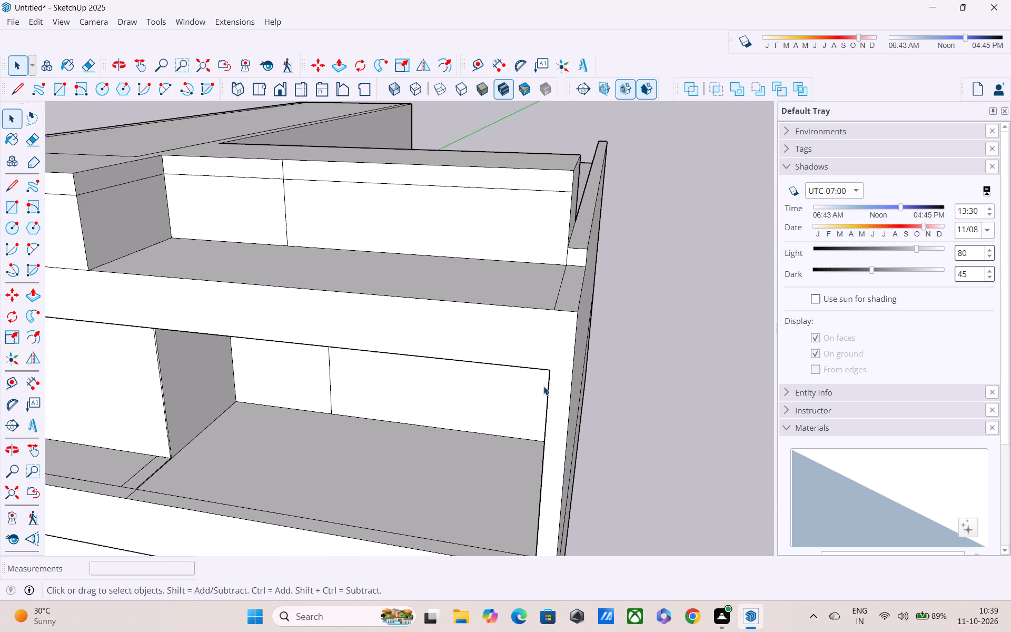
middle_drag(543, 387, 571, 489)
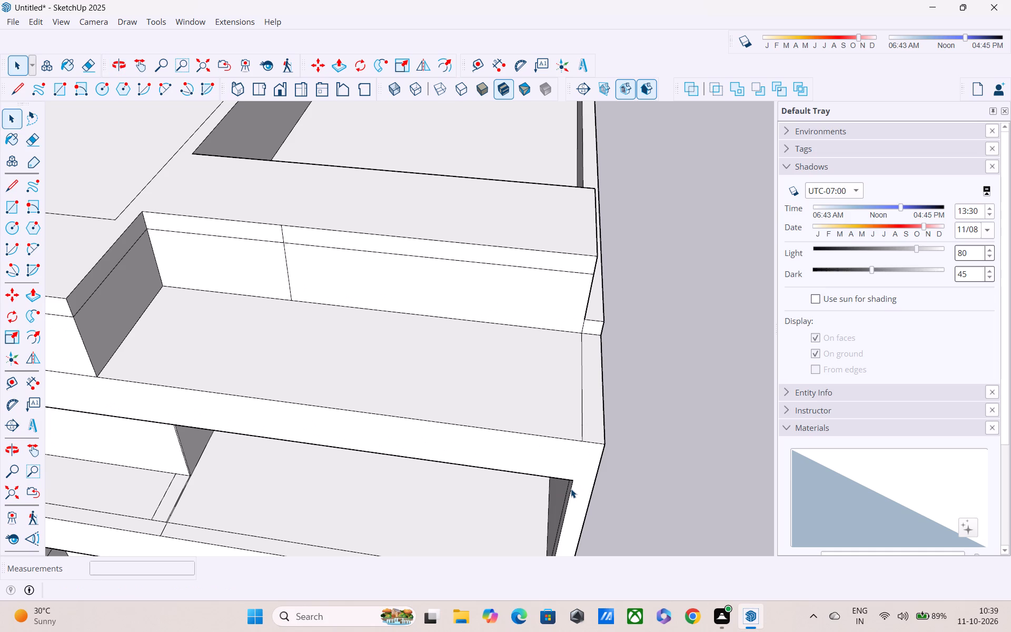
scroll(571, 489, down, 2)
middle_drag(551, 493, 568, 360)
scroll(491, 396, down, 2)
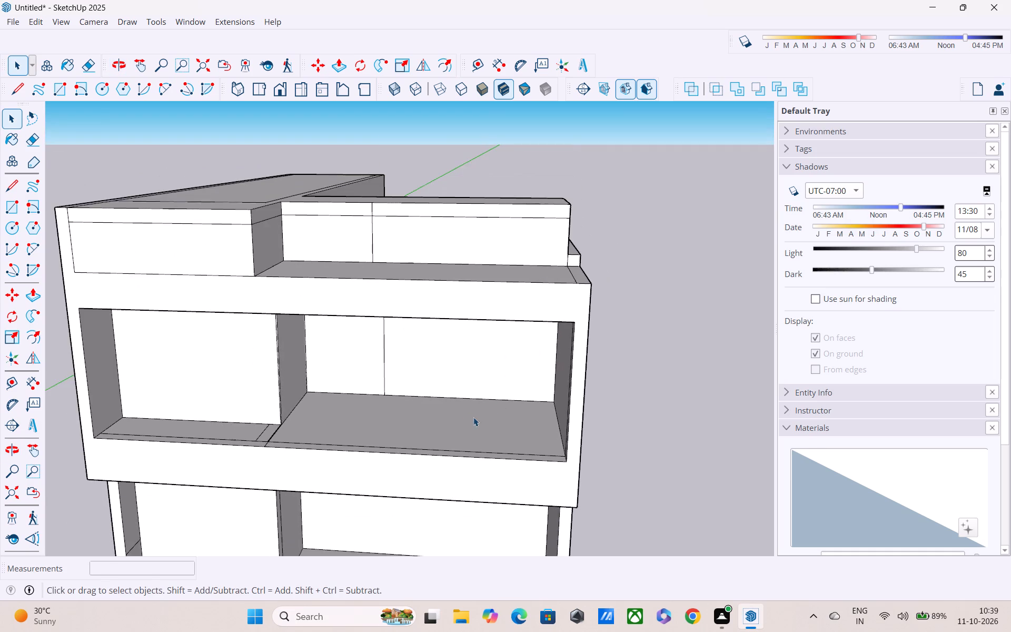
middle_drag(473, 417, 578, 365)
middle_drag(470, 396, 468, 456)
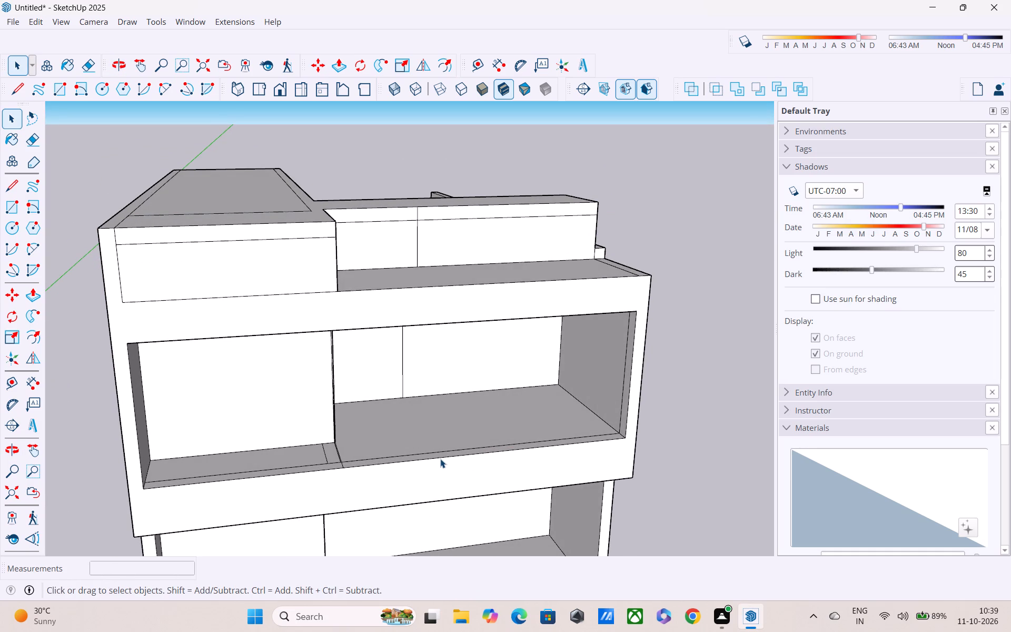
scroll(432, 465, down, 4)
middle_drag(430, 465, 324, 384)
scroll(323, 383, up, 1)
scroll(323, 383, down, 4)
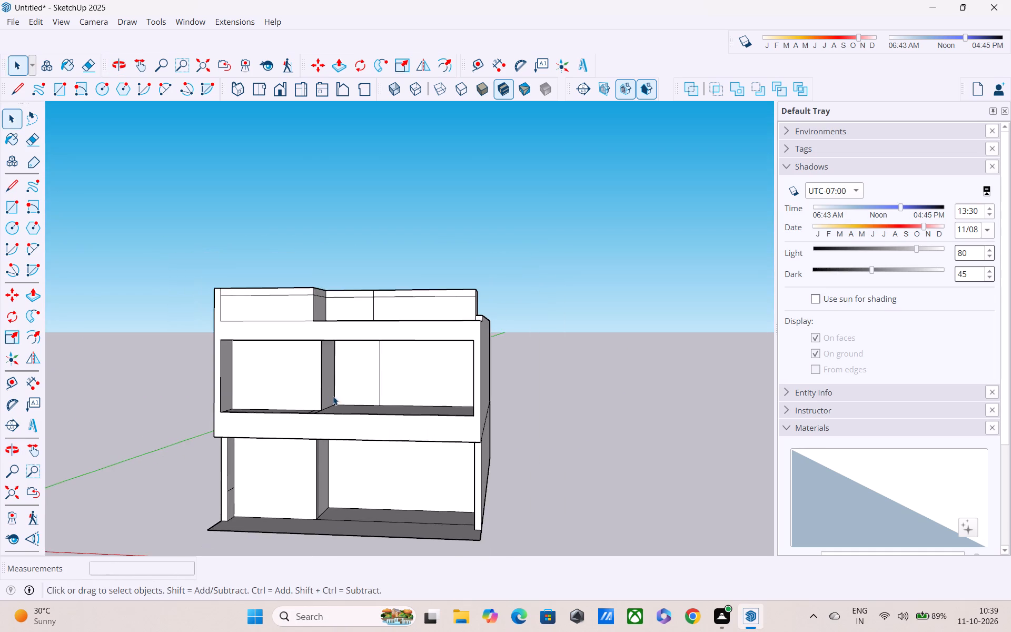
middle_drag(341, 401, 401, 411)
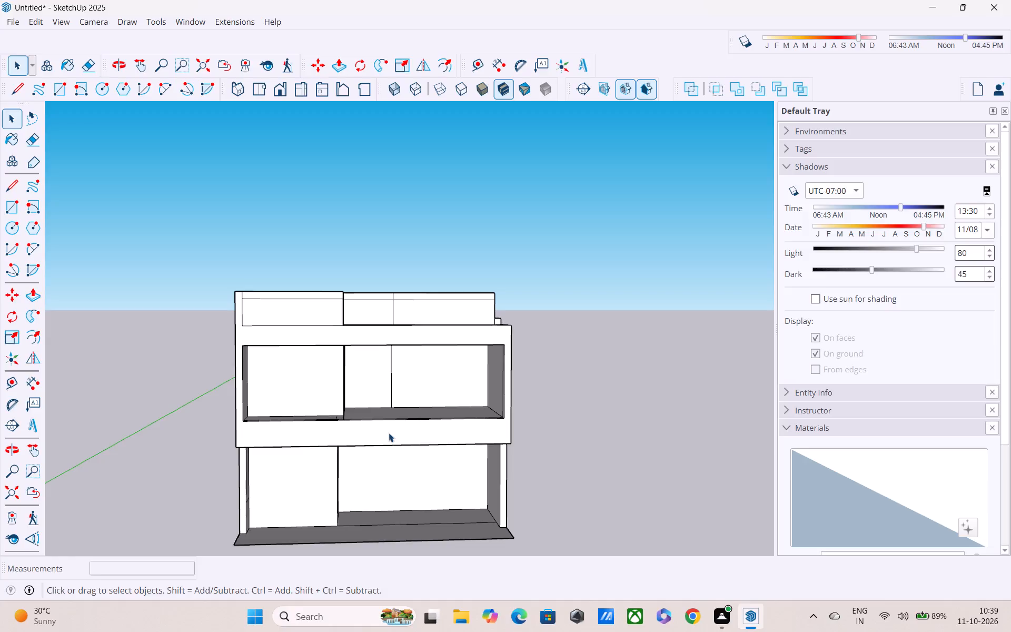
Push the raised roof block's front face below the top band inward by about 5 11/16".
scroll(352, 430, up, 1)
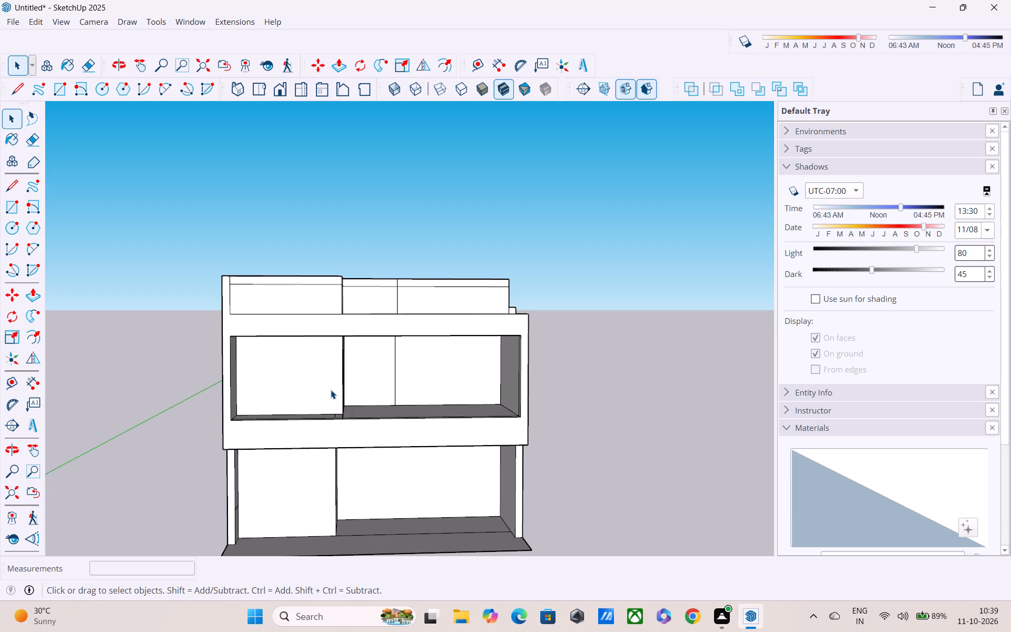
middle_drag(362, 412, 343, 361)
middle_drag(434, 367, 423, 425)
scroll(378, 375, up, 2)
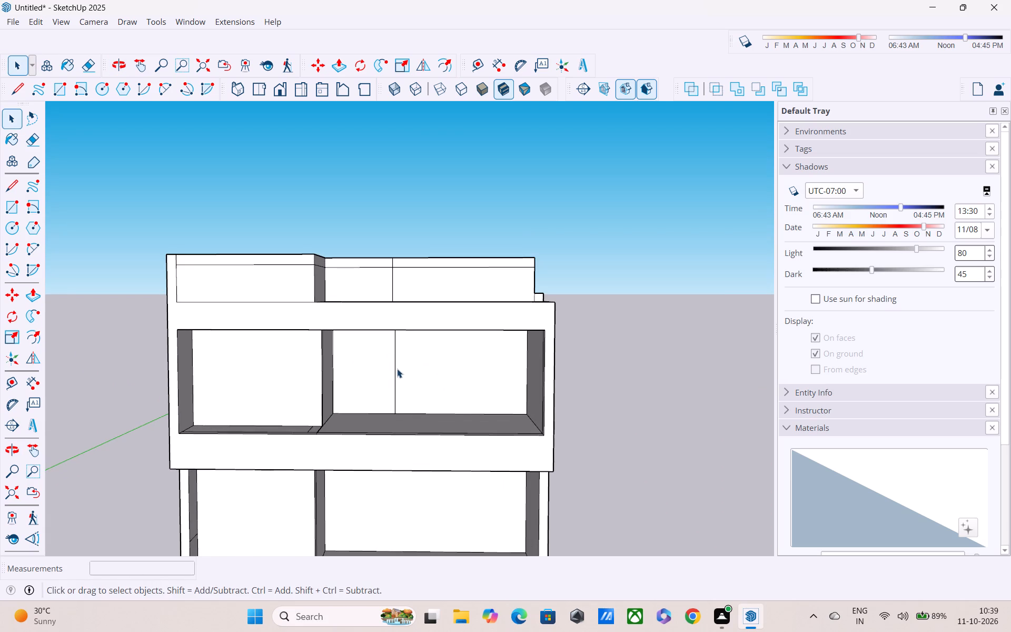
middle_drag(387, 303, 391, 340)
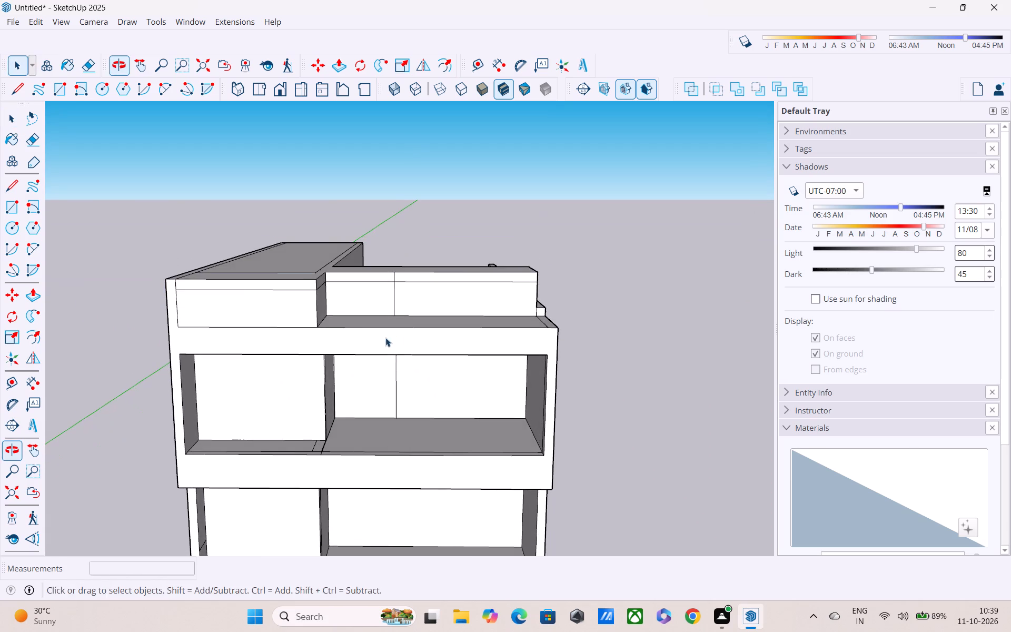
middle_drag(323, 303, 320, 374)
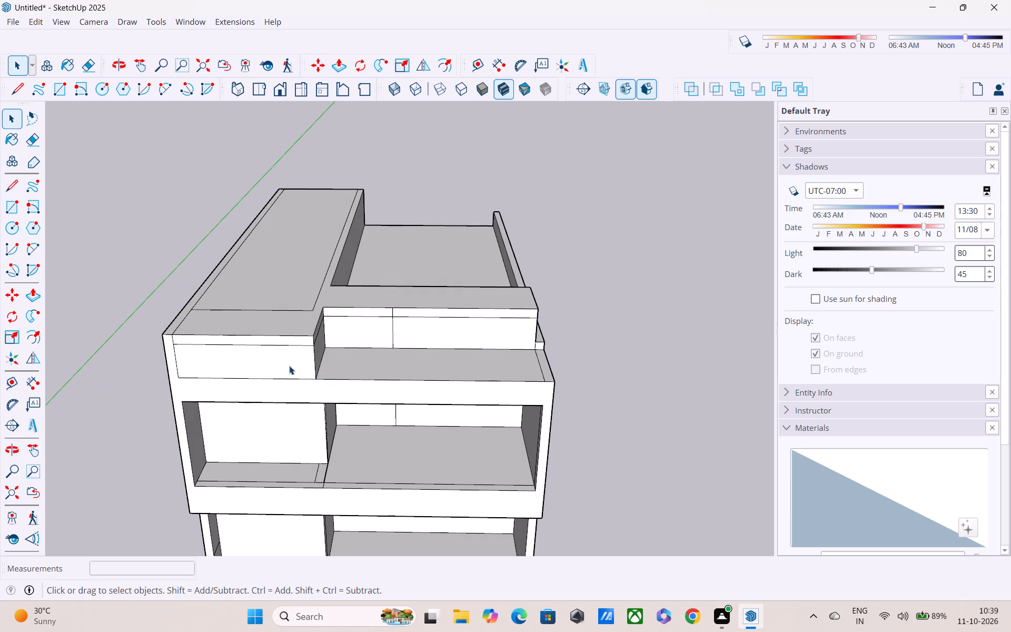
key(p)
click(292, 361)
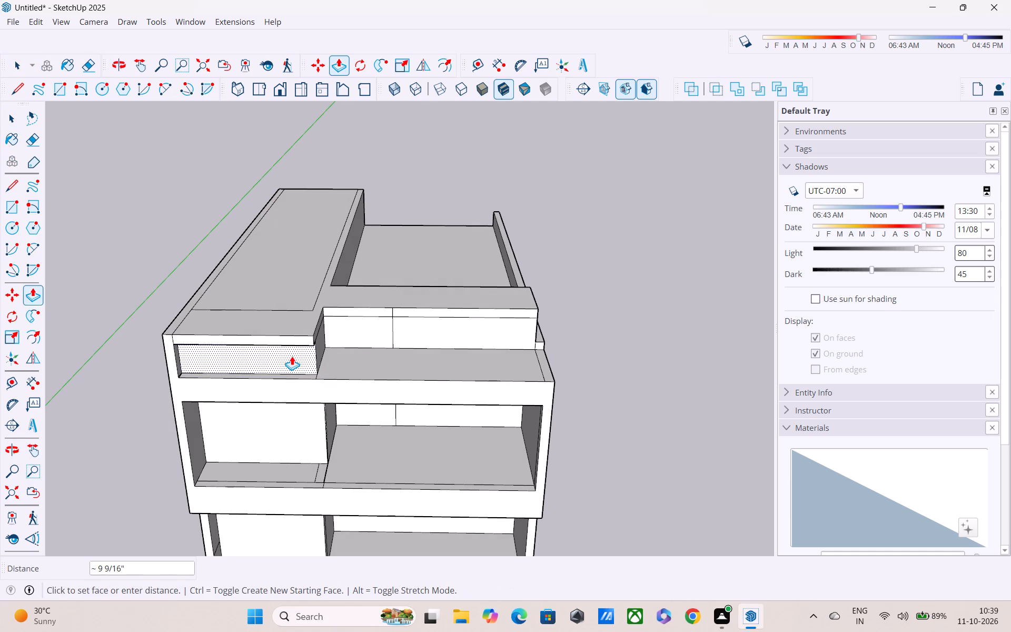
click(292, 358)
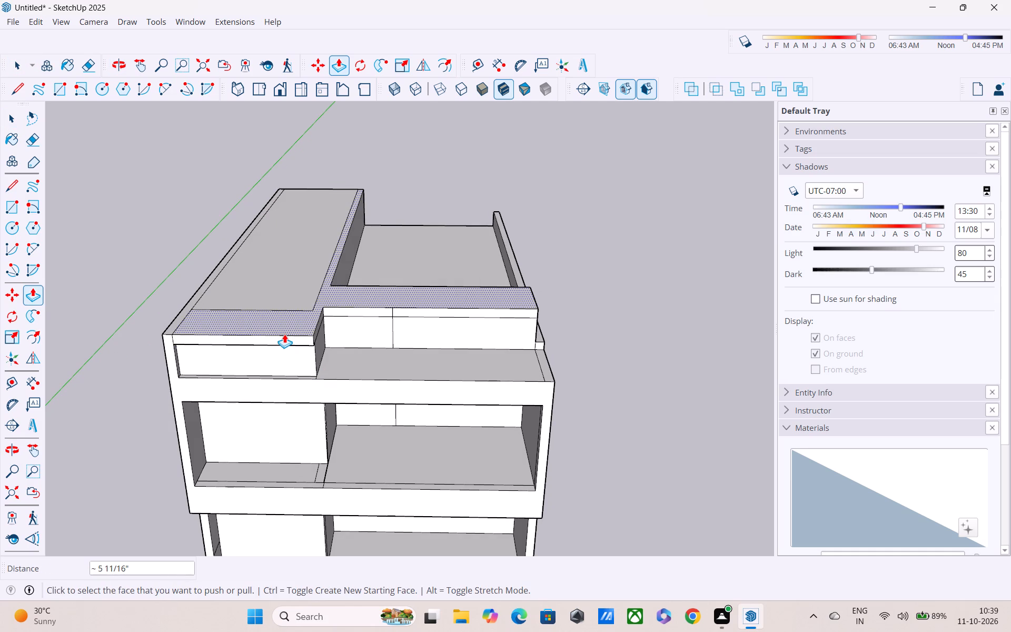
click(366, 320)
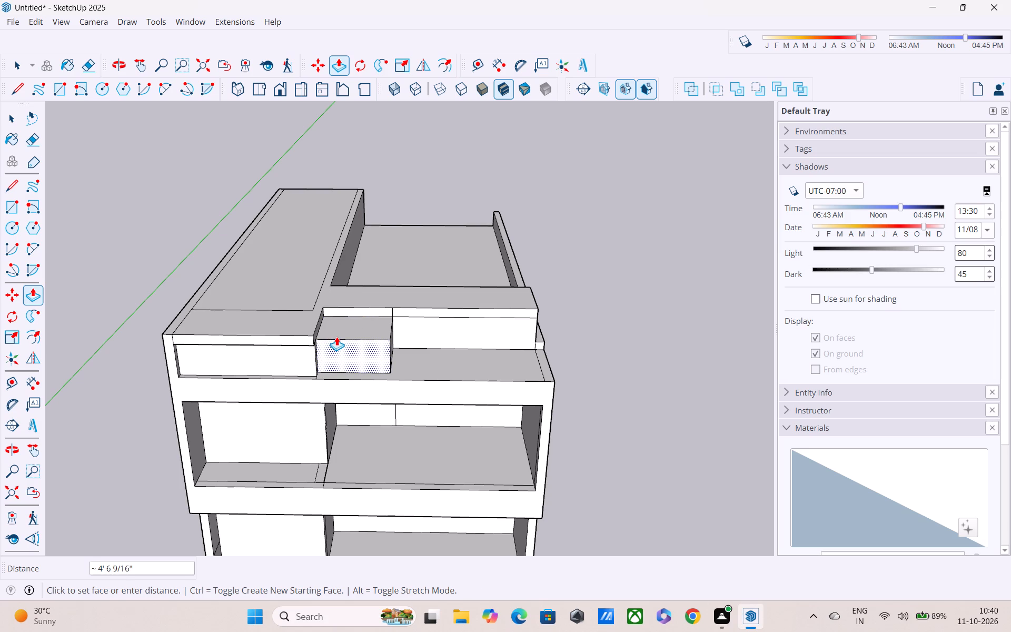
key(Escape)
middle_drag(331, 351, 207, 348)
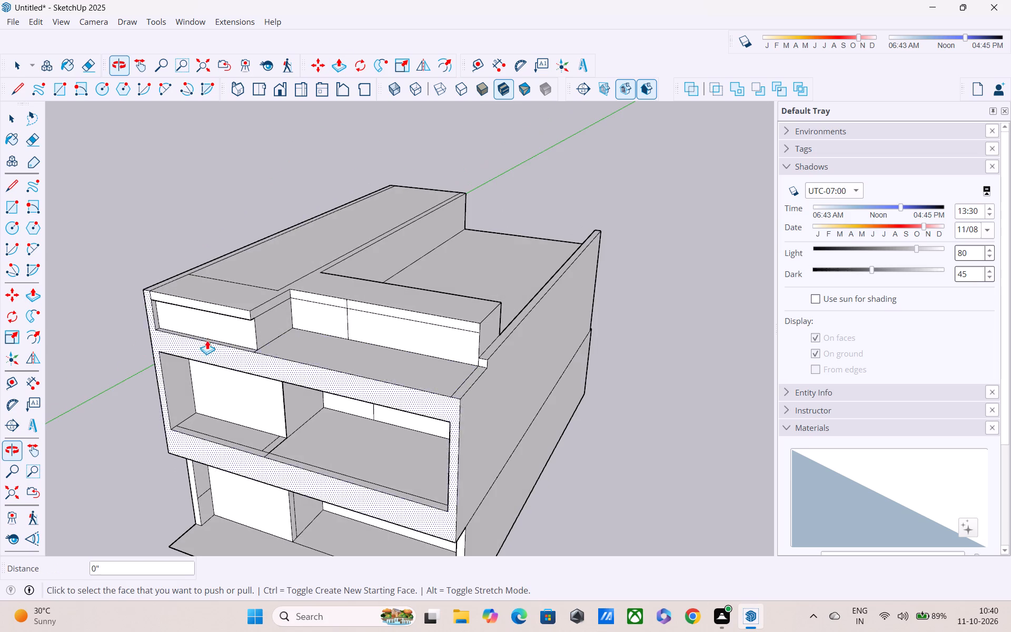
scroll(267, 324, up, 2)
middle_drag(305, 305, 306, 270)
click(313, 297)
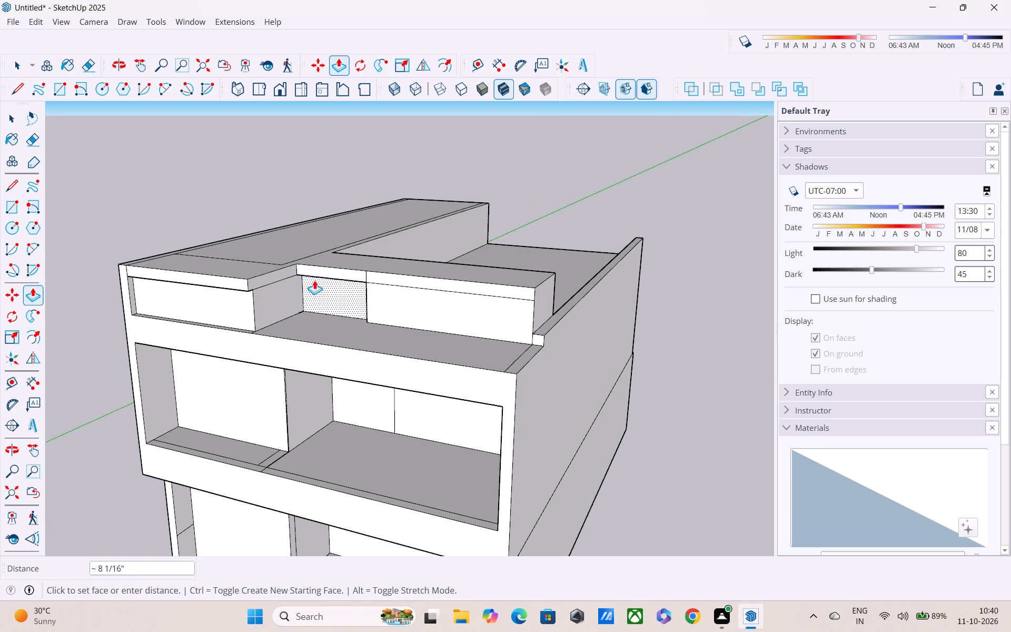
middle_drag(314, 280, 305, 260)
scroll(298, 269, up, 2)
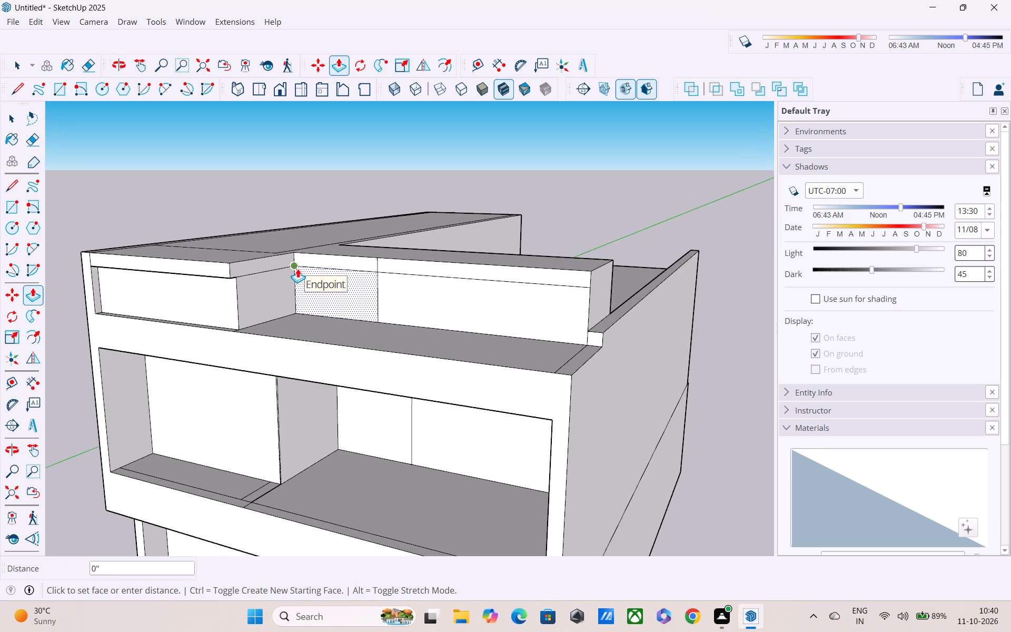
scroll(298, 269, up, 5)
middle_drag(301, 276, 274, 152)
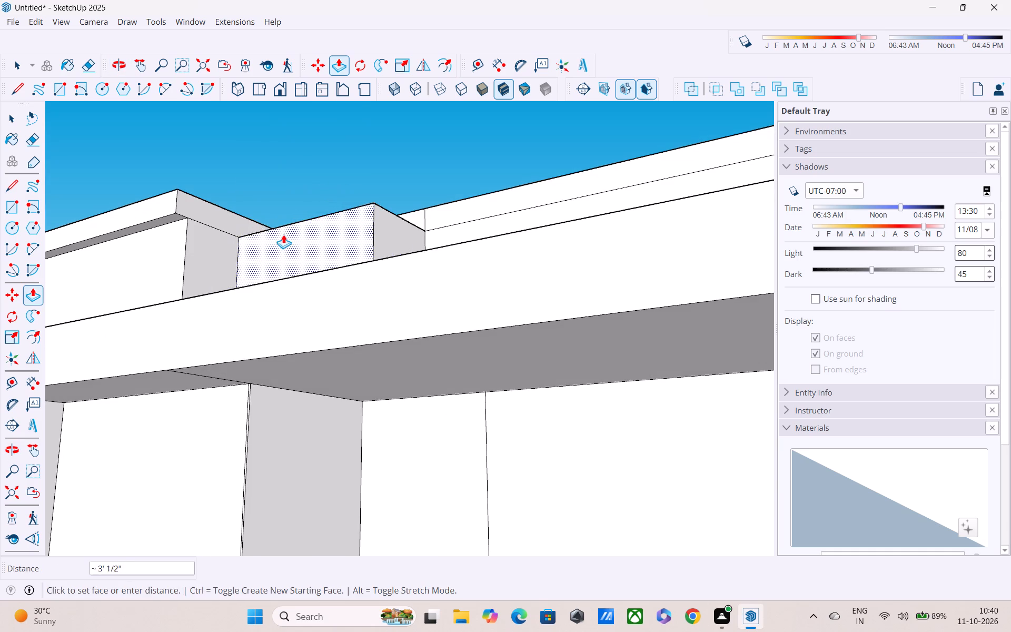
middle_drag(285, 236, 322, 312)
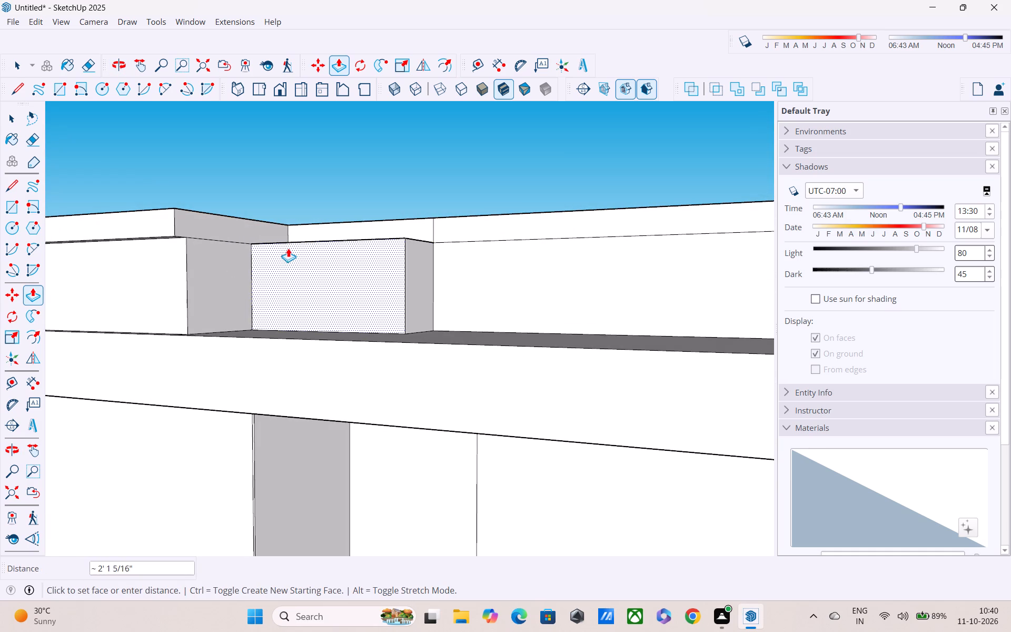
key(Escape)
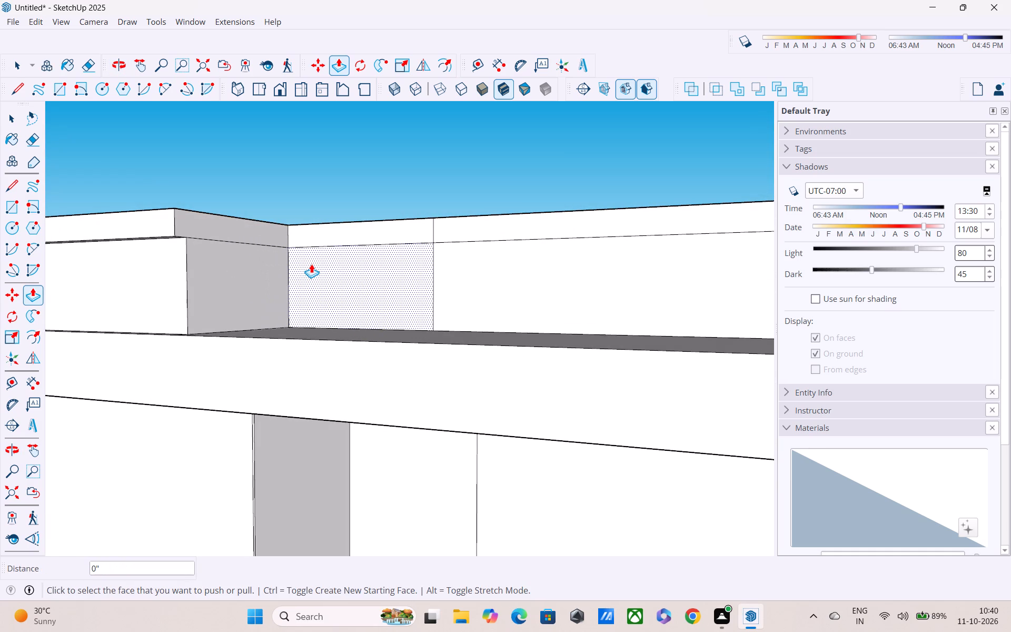
Undo the last front-face push, and recess the raised roof block's front face below the top band by 3" instead.
key(ctrl+z)
middle_drag(264, 287, 399, 370)
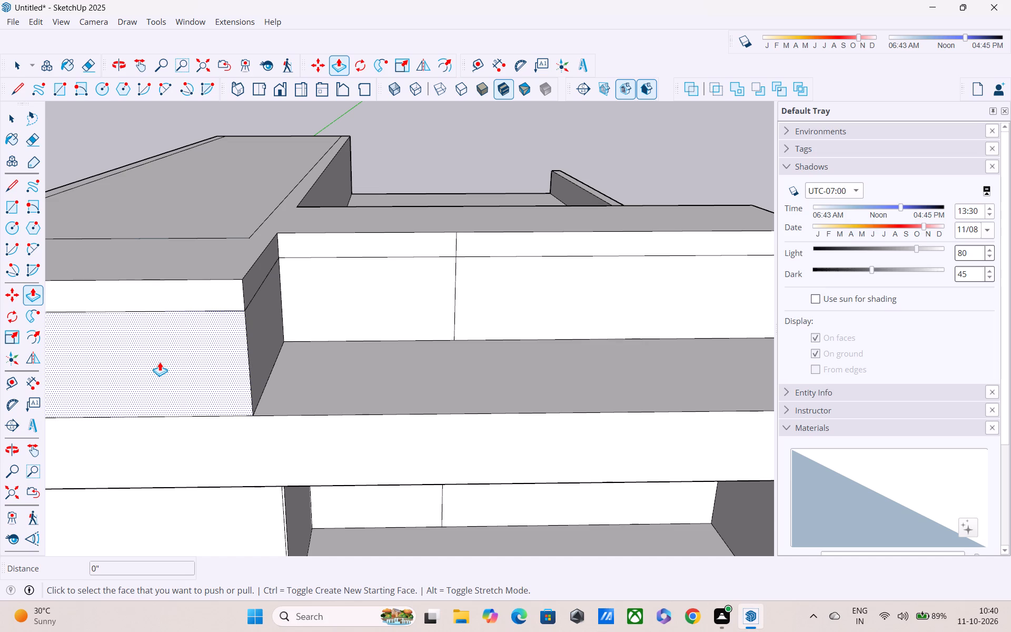
click(160, 362)
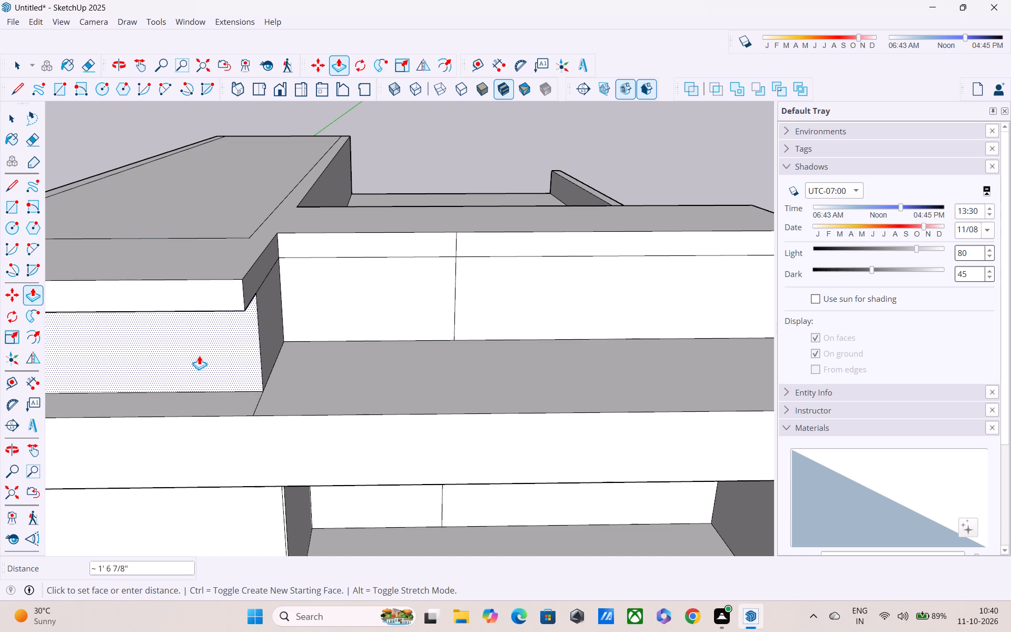
key(3)
key(shift+quotedbl)
key(Return)
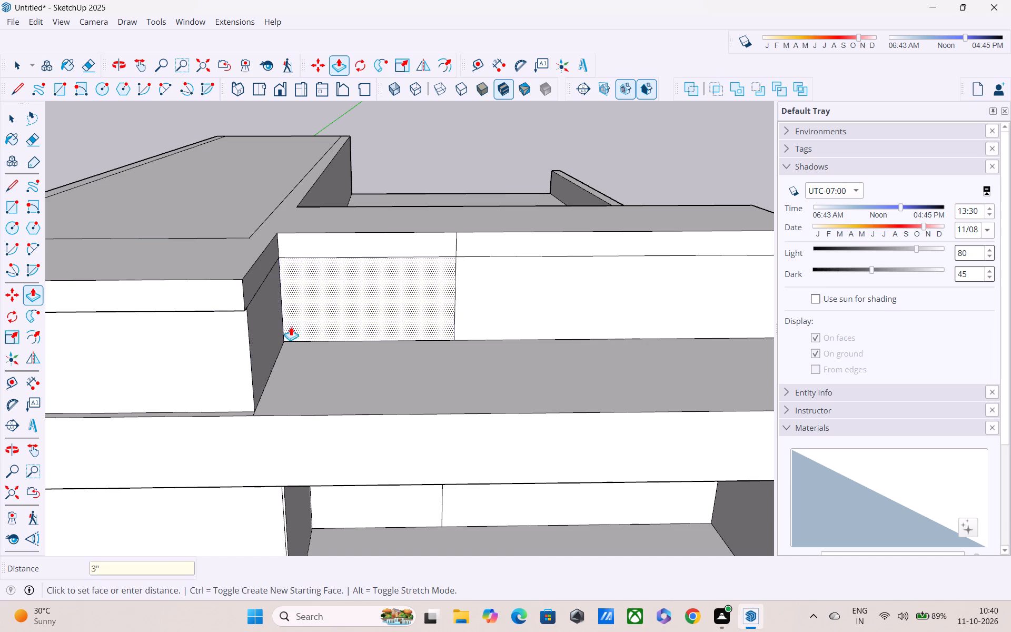
Push the raised roof block's side face above the terrace, below the top band, inward 3".
click(267, 328)
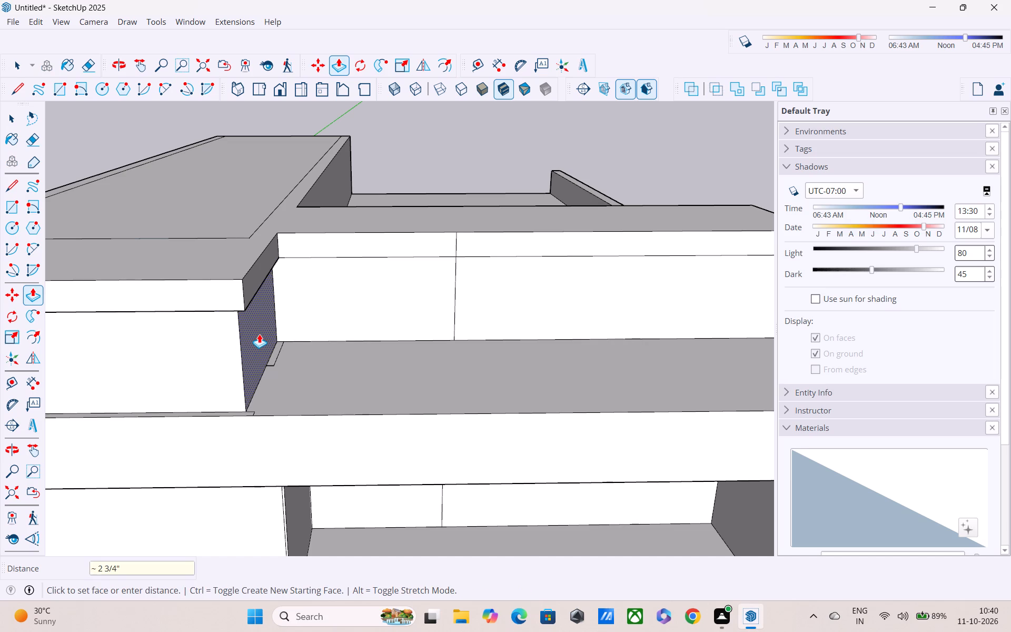
key(3)
key(shift+quotedbl)
key(Return)
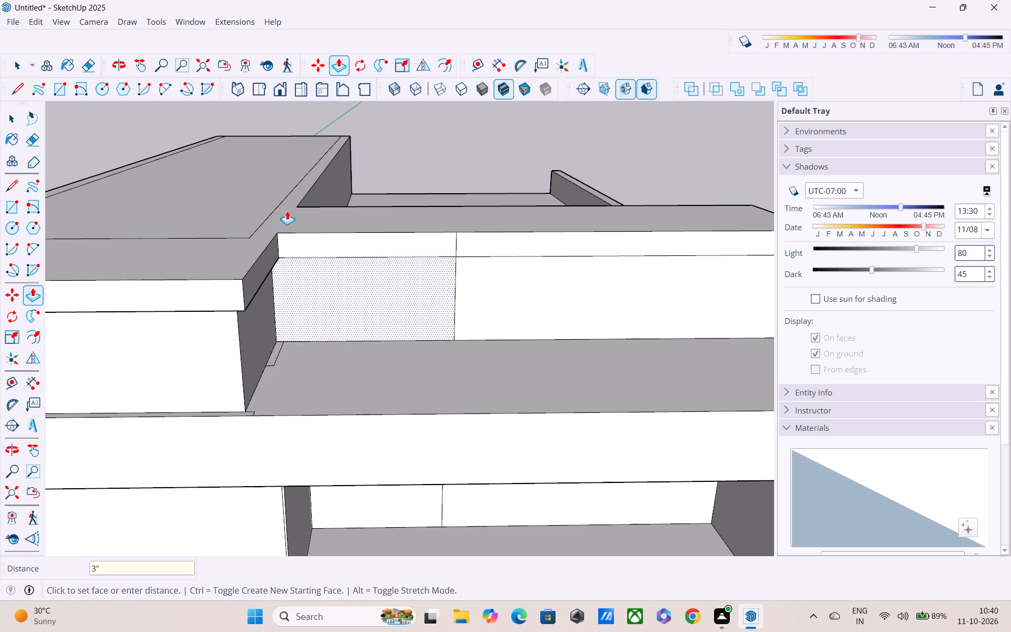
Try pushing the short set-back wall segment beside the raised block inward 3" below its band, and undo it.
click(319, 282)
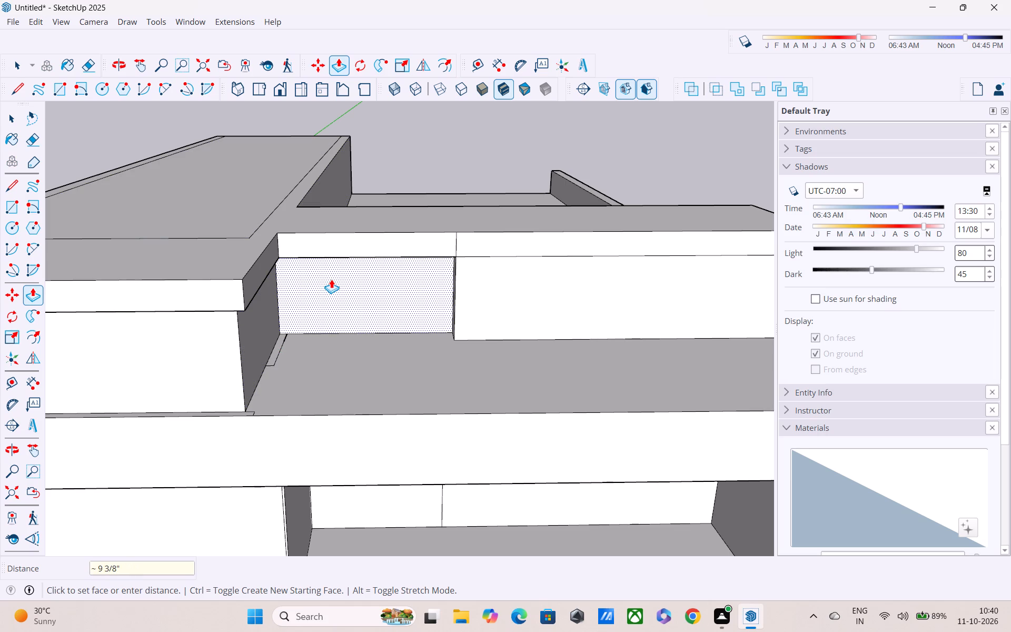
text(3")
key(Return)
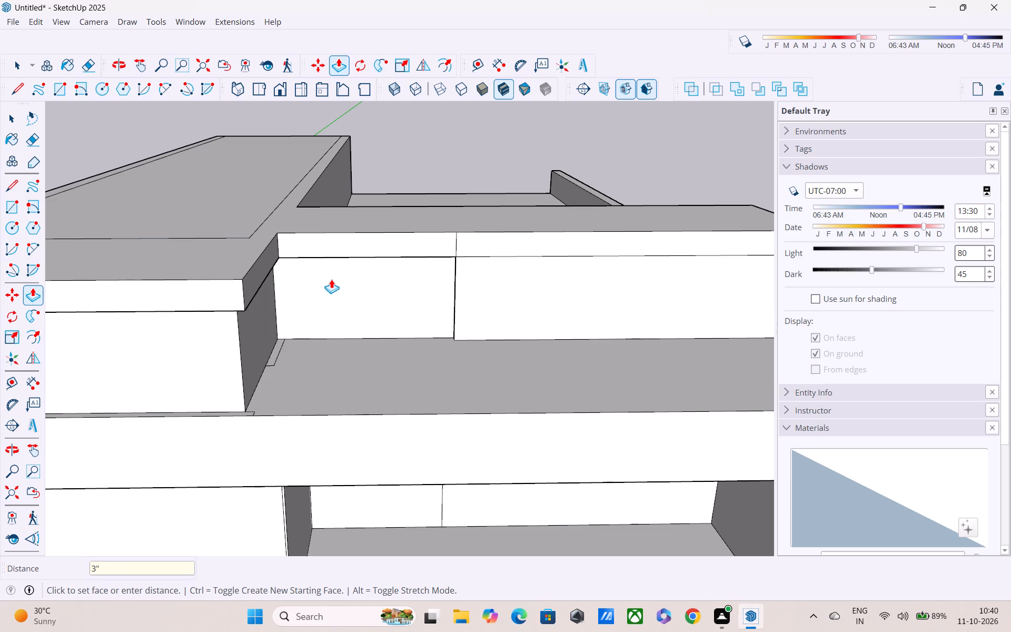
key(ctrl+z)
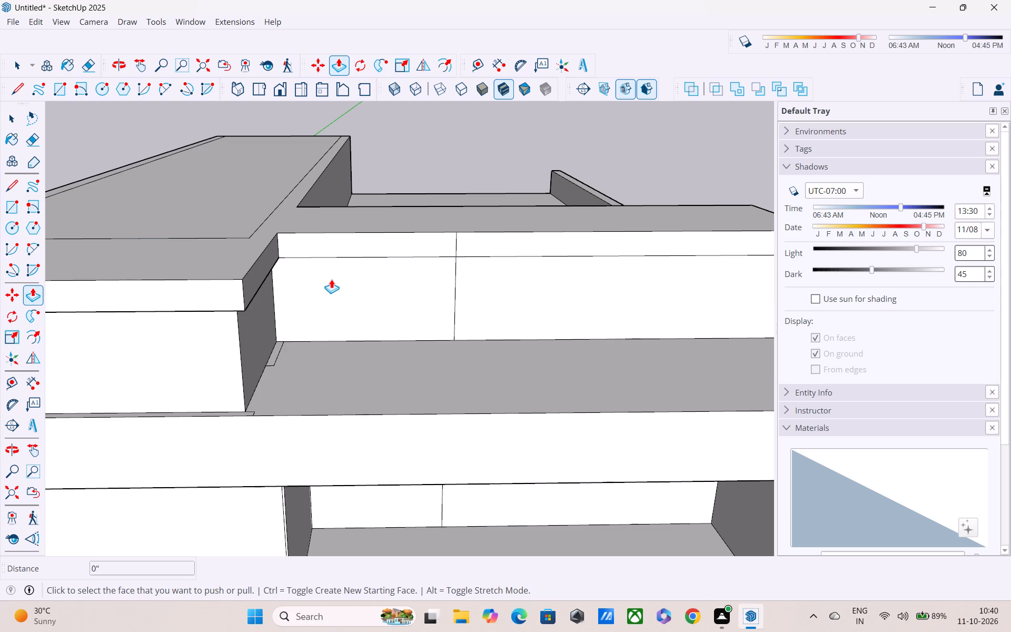
Push the short set-back wall segment beside the raised block inward 3" below the top band.
click(332, 279)
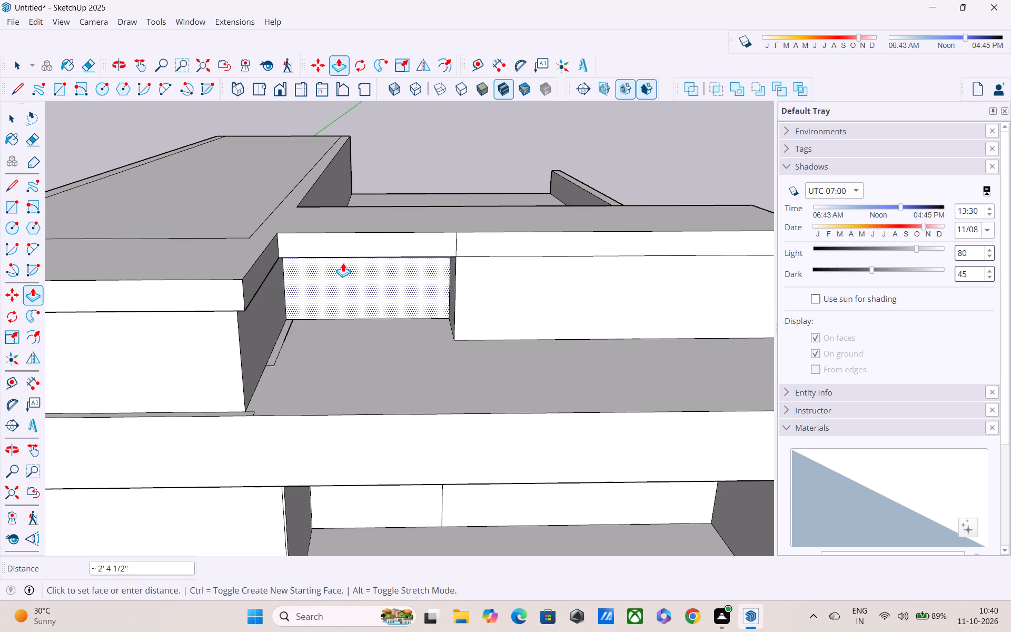
text(3")
key(Return)
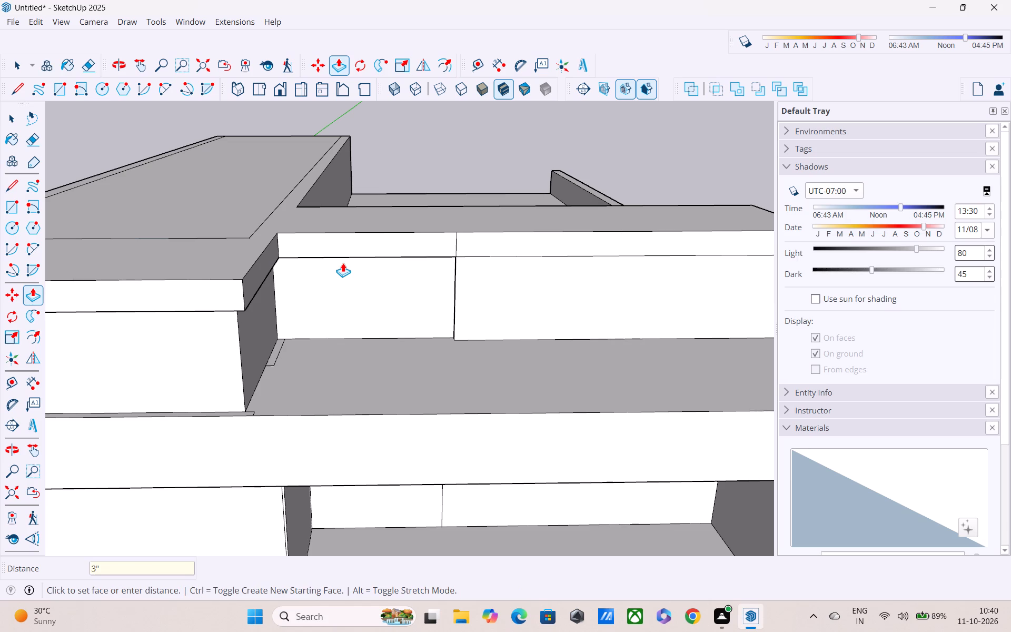
Apply the same 3" inward push to the adjoining longer wall segment behind the front terrace.
middle_drag(335, 224, 101, 322)
middle_drag(191, 326, 193, 232)
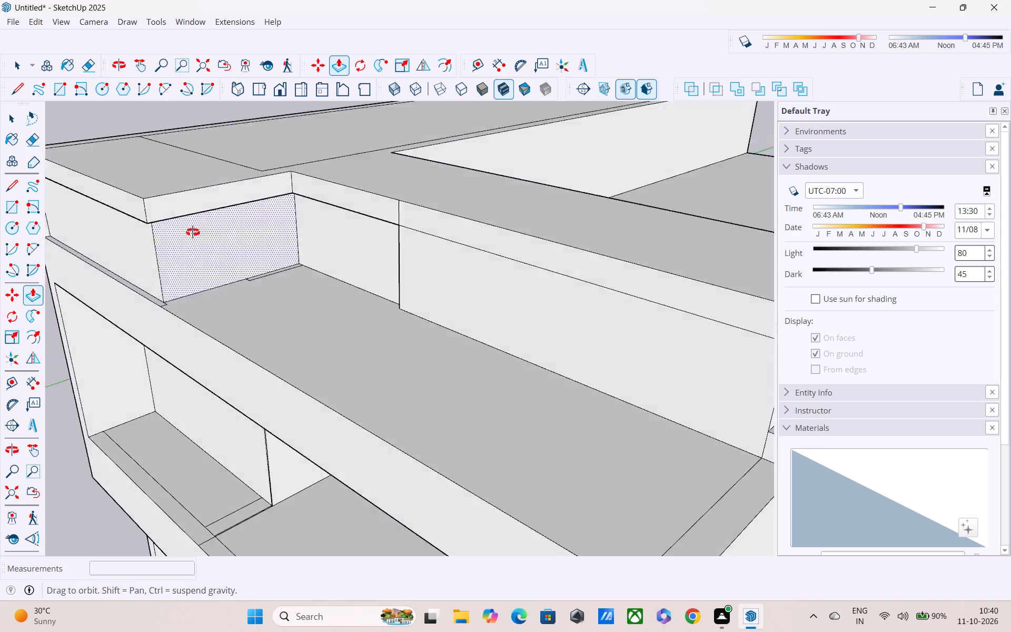
middle_drag(193, 232, 199, 214)
click(477, 226)
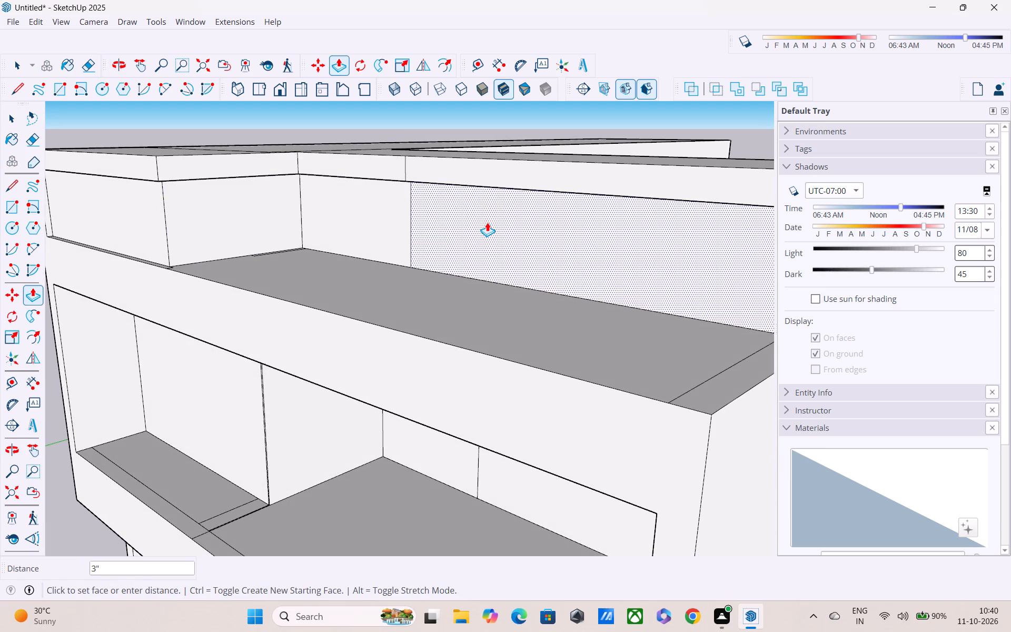
click(487, 222)
Inspect the recessed walls and projecting top bands along the front terrace from both sides of the building.
scroll(573, 230, down, 3)
middle_drag(568, 247, 491, 279)
scroll(491, 279, down, 2)
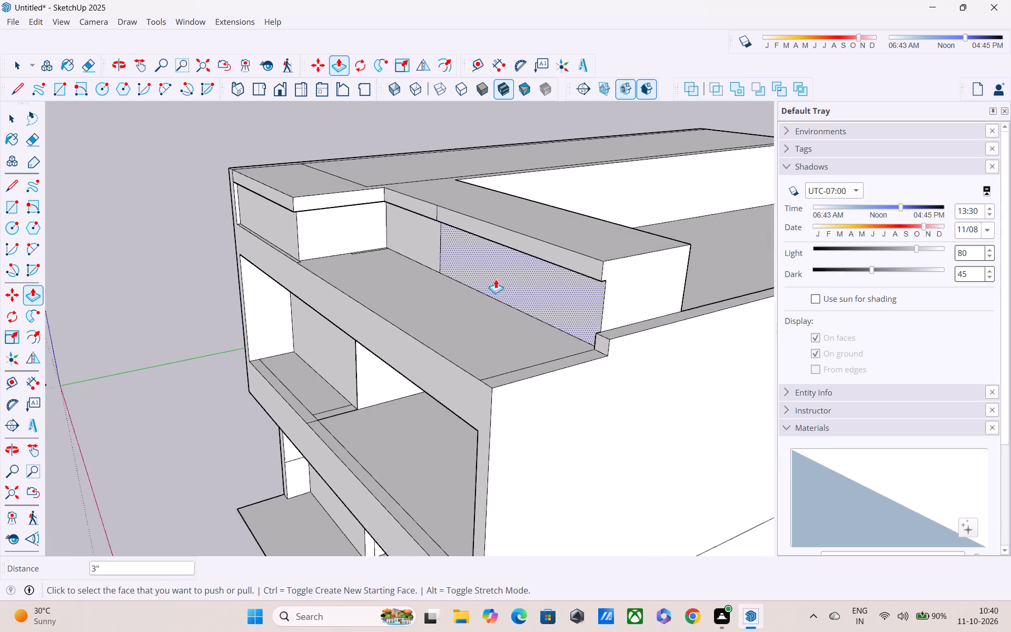
scroll(495, 279, down, 2)
middle_drag(537, 275, 669, 222)
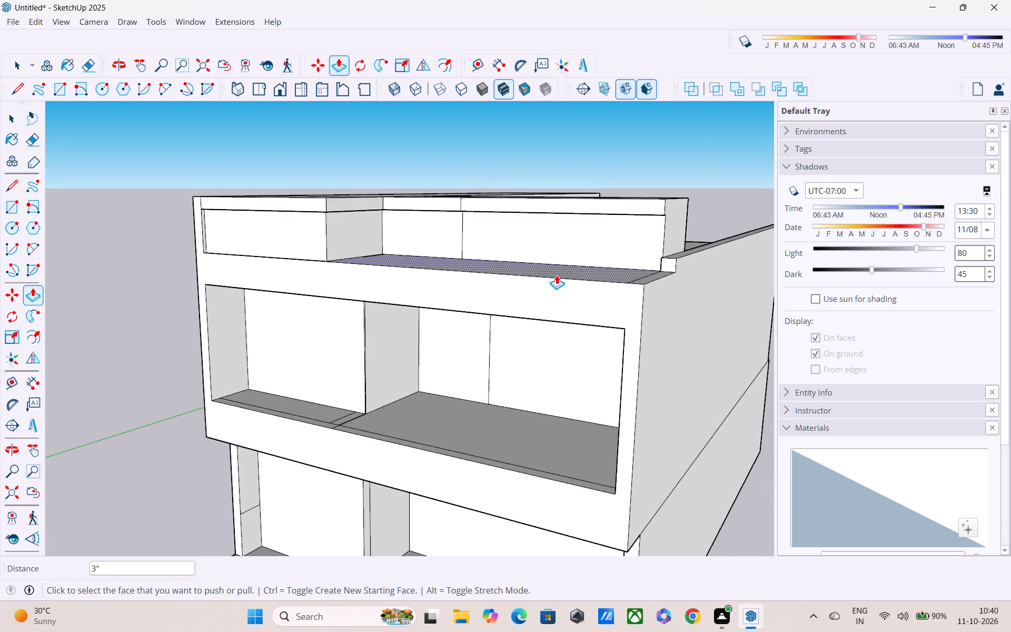
scroll(557, 275, down, 2)
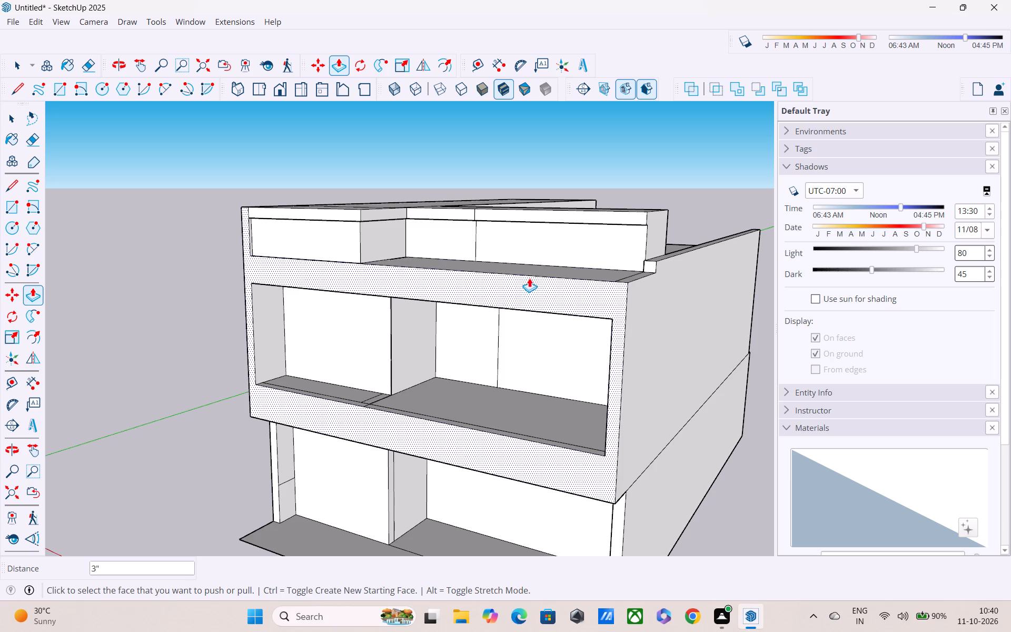
middle_drag(438, 320, 581, 300)
middle_drag(325, 298, 442, 370)
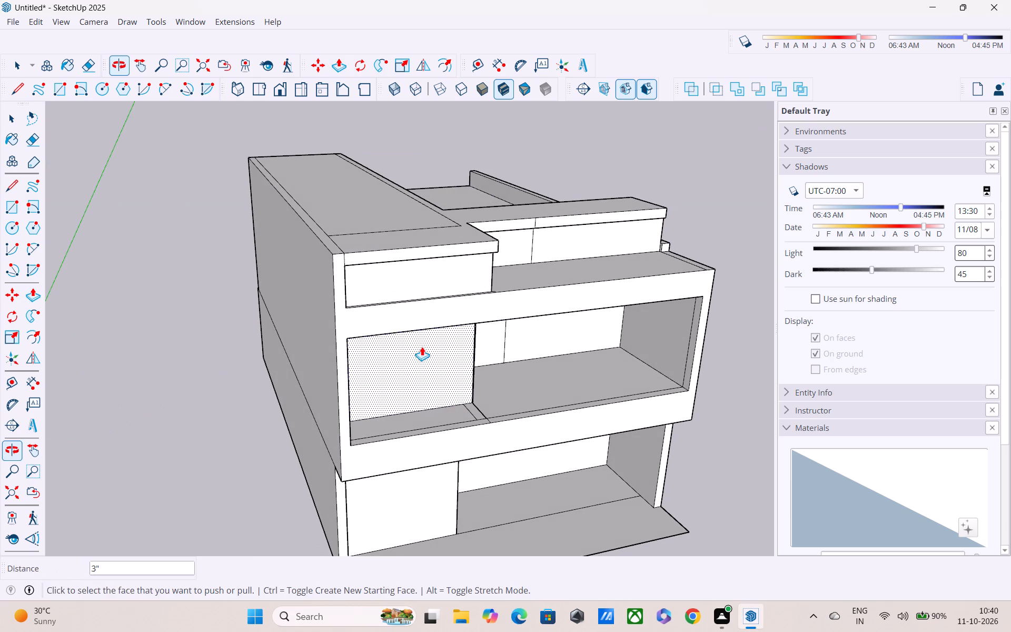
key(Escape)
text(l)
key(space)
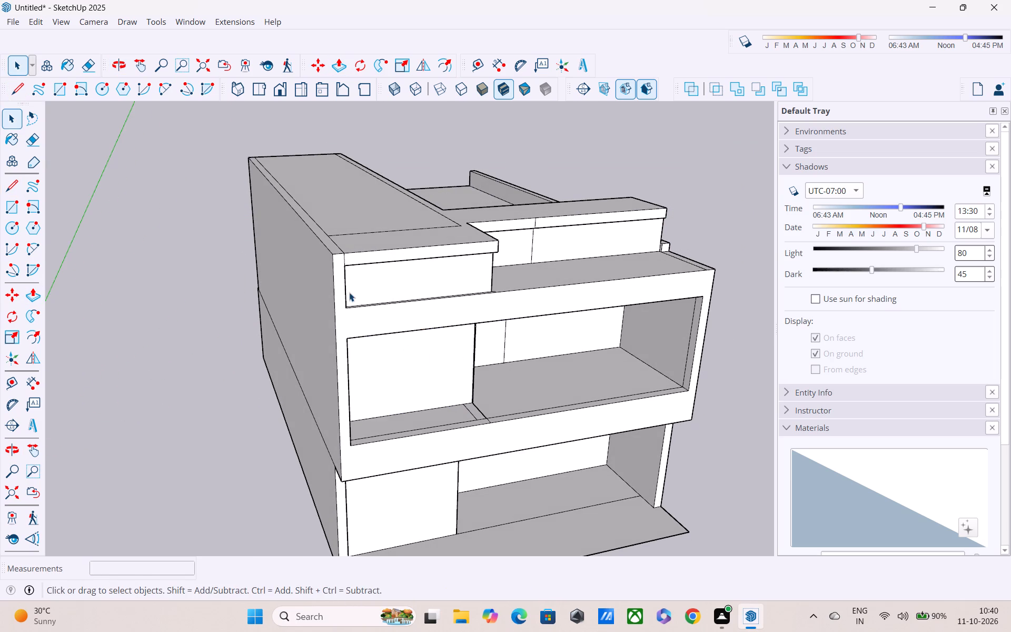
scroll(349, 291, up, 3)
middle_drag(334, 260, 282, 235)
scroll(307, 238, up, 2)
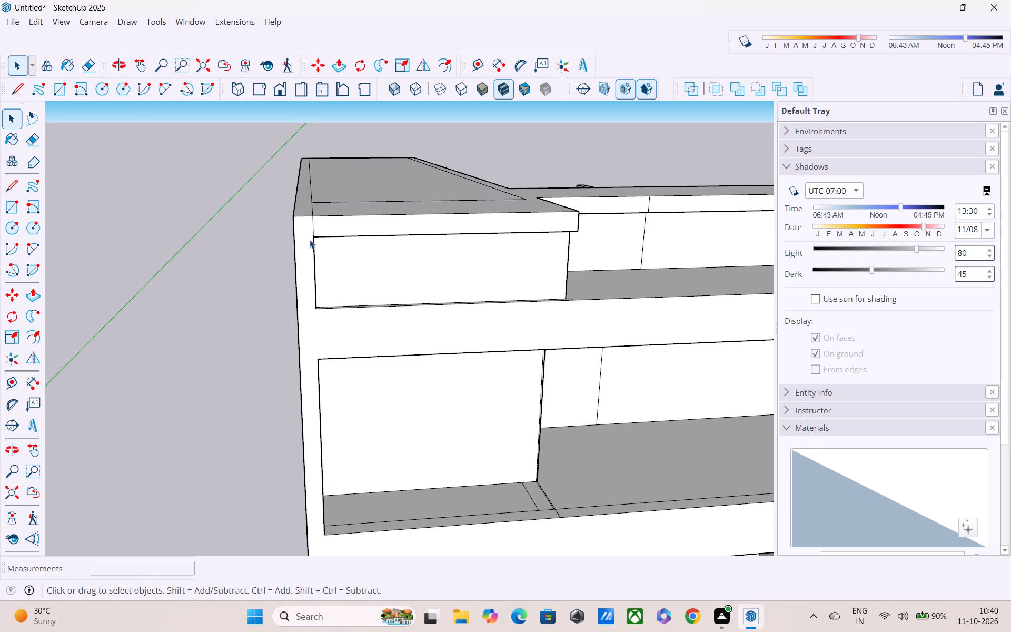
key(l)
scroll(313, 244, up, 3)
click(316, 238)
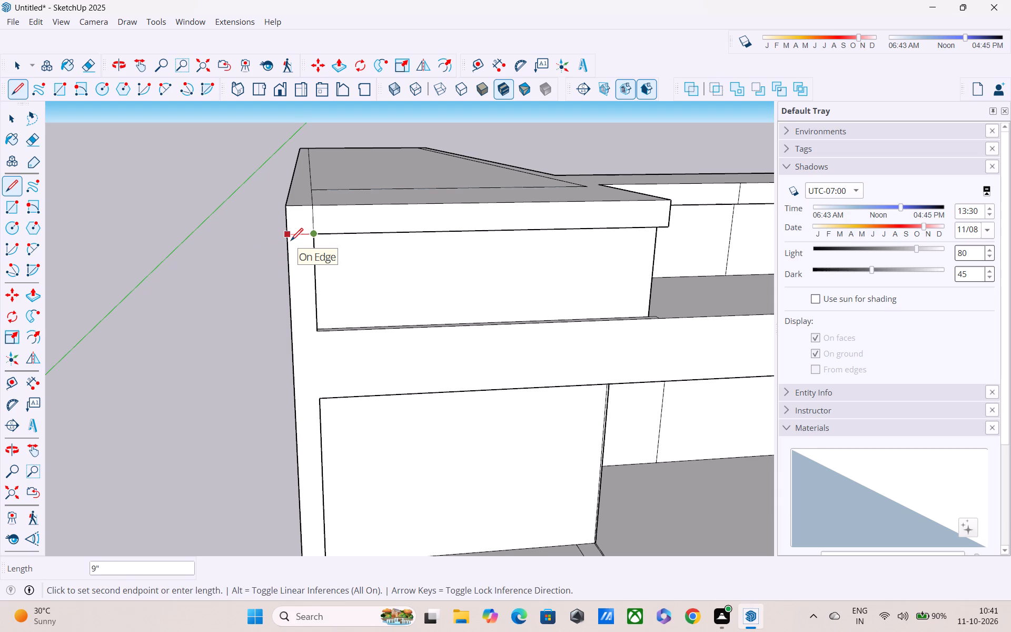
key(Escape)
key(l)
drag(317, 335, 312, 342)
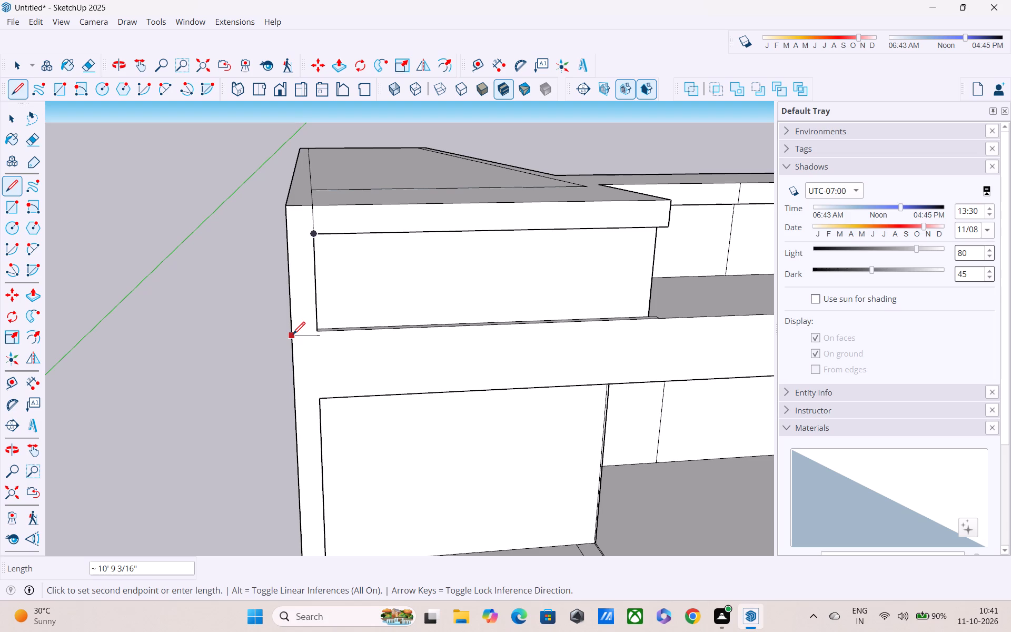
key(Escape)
Draw a 9" line across the outer side wall's front end, level with the bottom of the raised block's recessed face.
key(l)
scroll(296, 332, up, 3)
scroll(348, 332, up, 1)
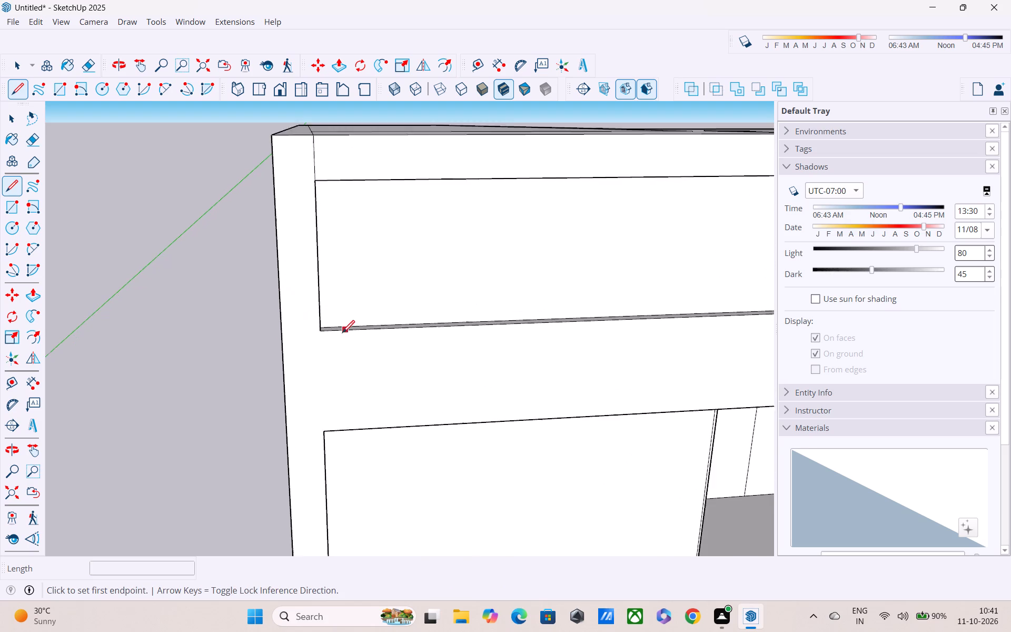
scroll(342, 334, up, 1)
click(322, 333)
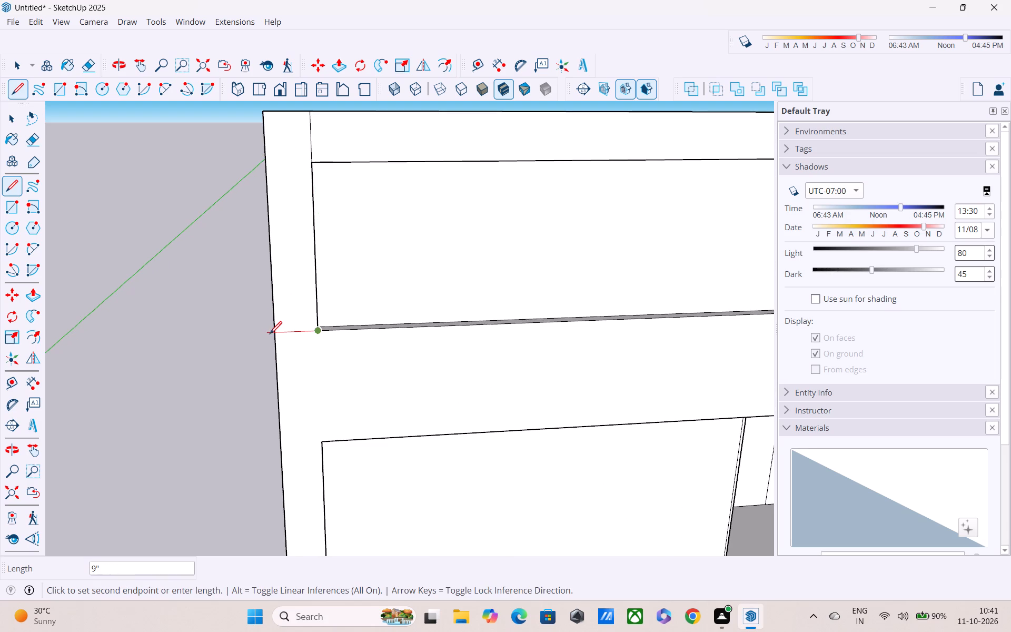
click(272, 334)
key(Escape)
Push the narrow front end of the outer side wall above the new line inward 3".
key(p)
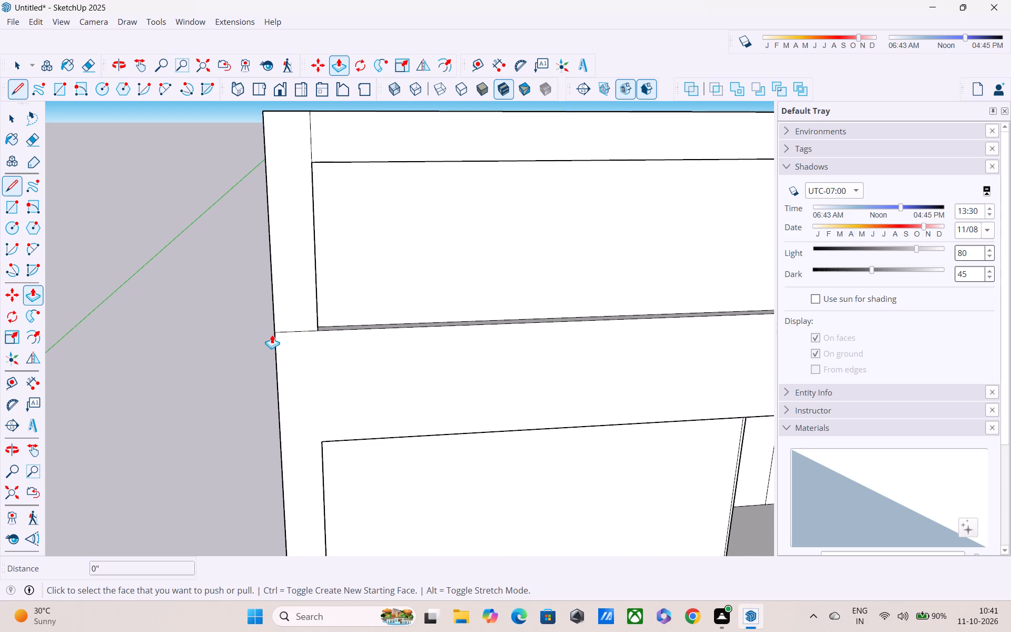
click(299, 288)
click(296, 252)
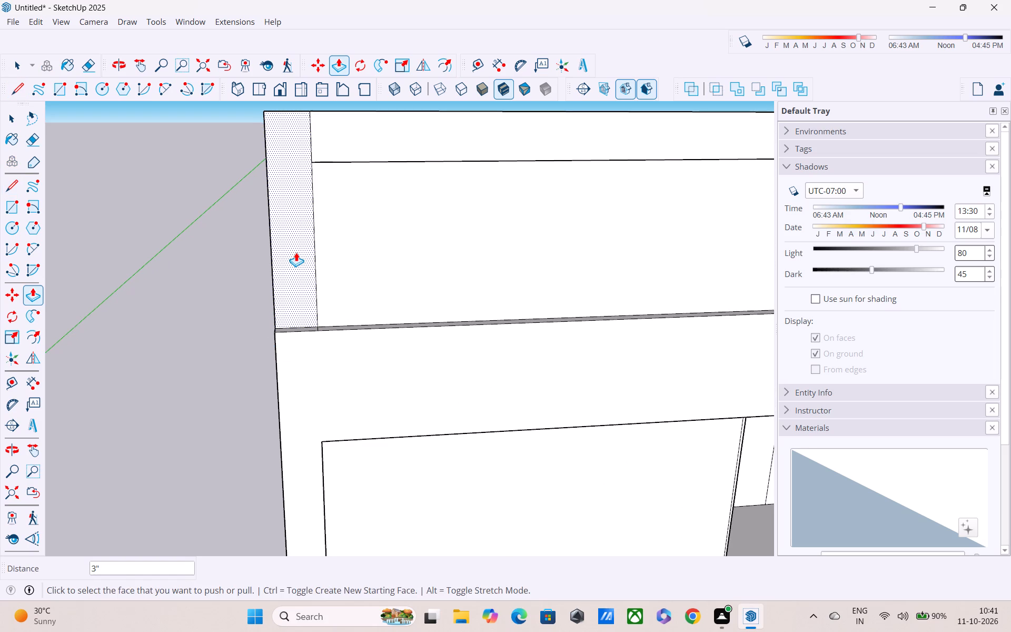
middle_drag(309, 262, 214, 373)
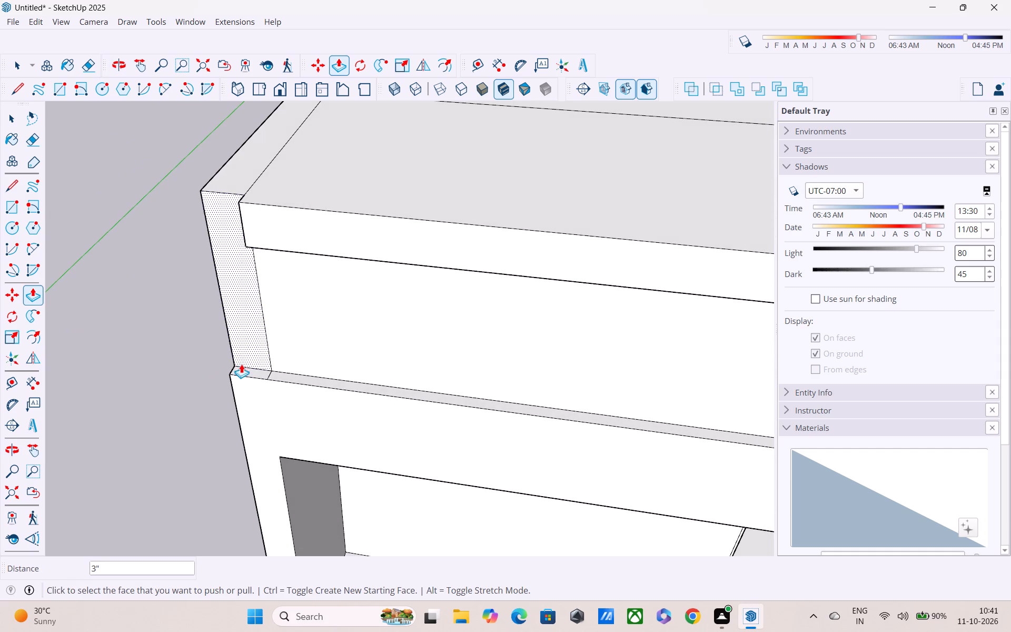
middle_drag(241, 364, 143, 403)
scroll(257, 346, up, 2)
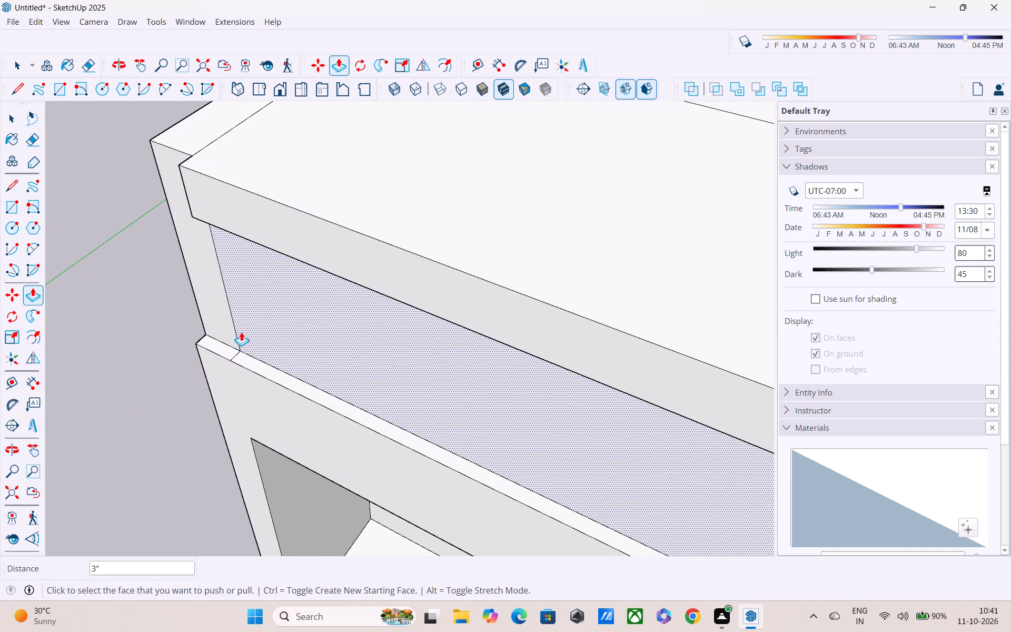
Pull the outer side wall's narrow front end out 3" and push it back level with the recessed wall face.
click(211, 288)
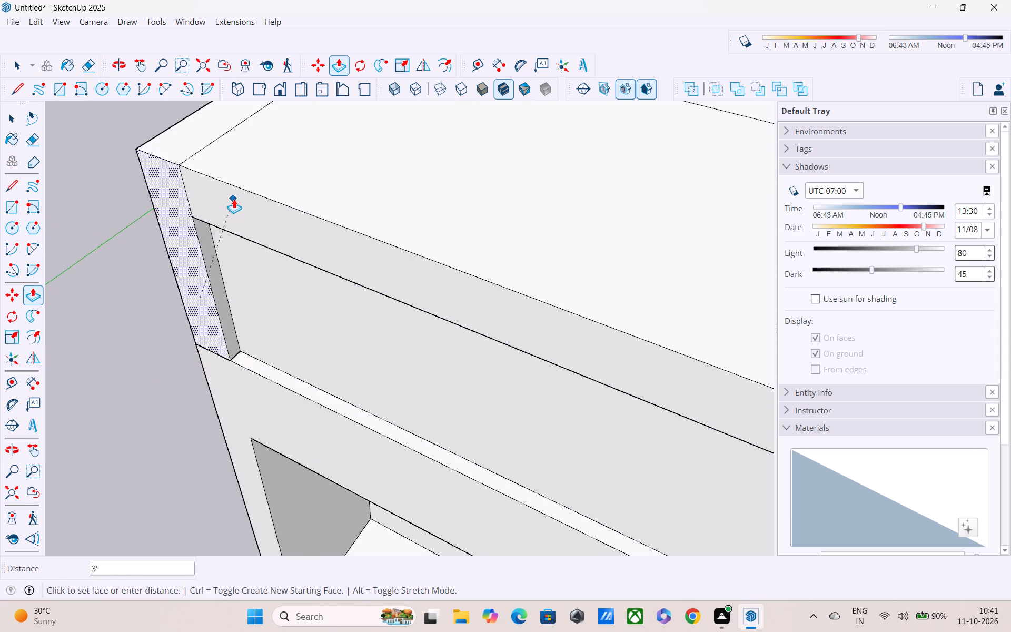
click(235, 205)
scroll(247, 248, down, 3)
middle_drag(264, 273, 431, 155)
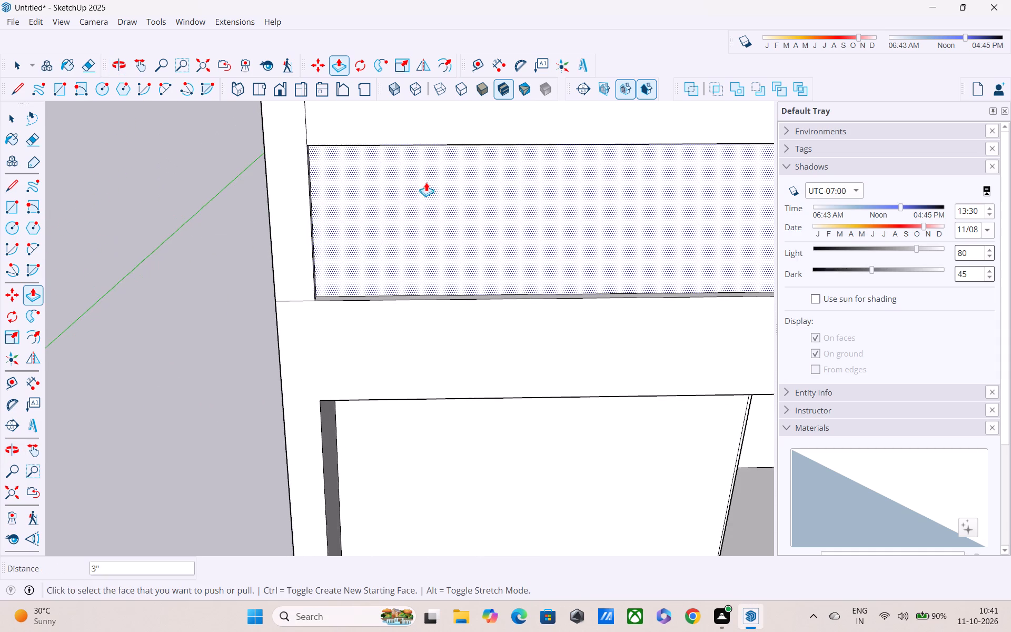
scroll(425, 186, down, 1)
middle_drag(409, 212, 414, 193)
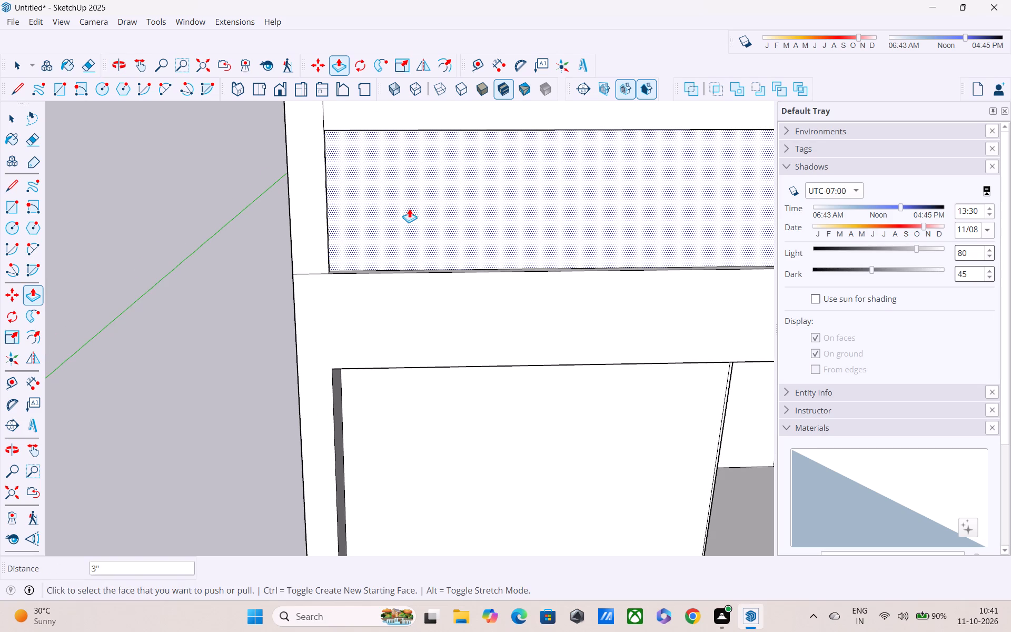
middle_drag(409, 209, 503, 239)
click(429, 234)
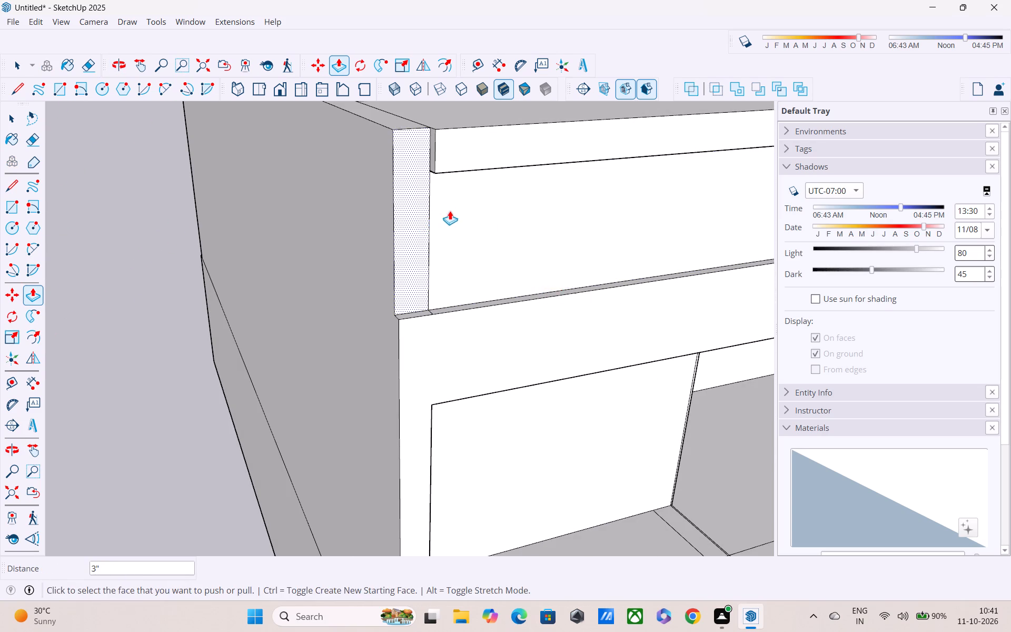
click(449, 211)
Extend the end face of the raised roof block's front top band 9" sideways, flush with the outer side wall.
middle_drag(450, 212, 365, 264)
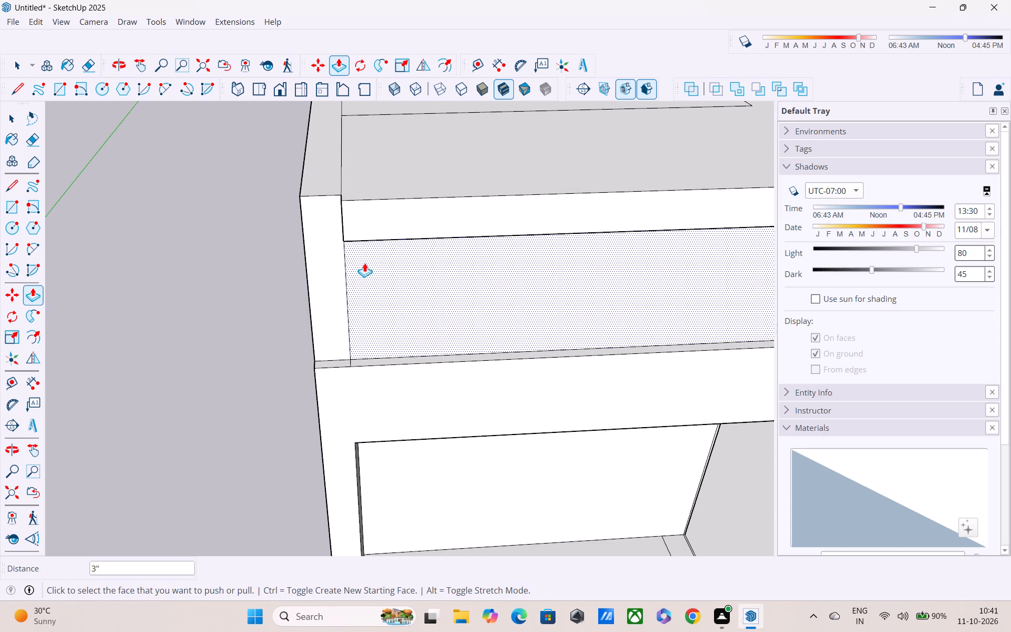
key(grave)
key(Escape)
key(p)
middle_drag(363, 256, 619, 244)
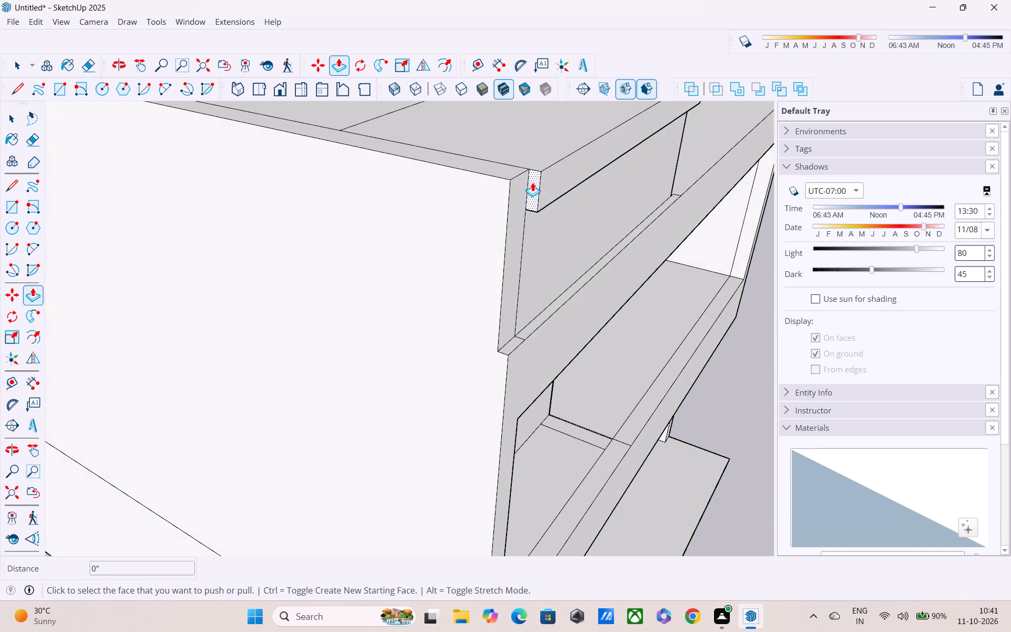
click(533, 182)
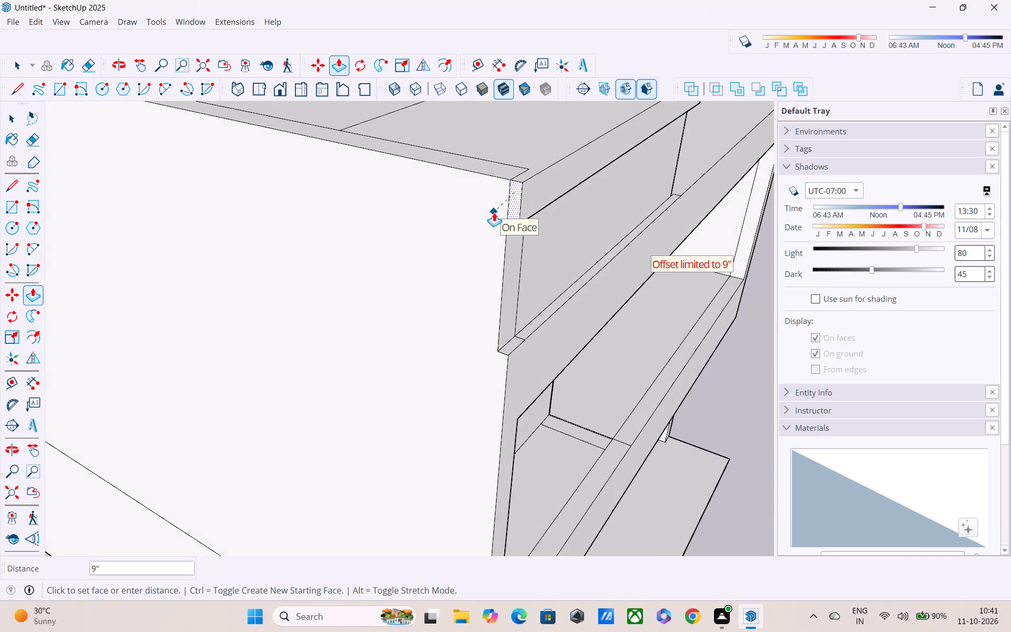
click(490, 209)
Examine the extended top band, roof blocks and recessed upper-floor front from below, above and both sides.
middle_drag(522, 206, 262, 331)
scroll(269, 324, down, 4)
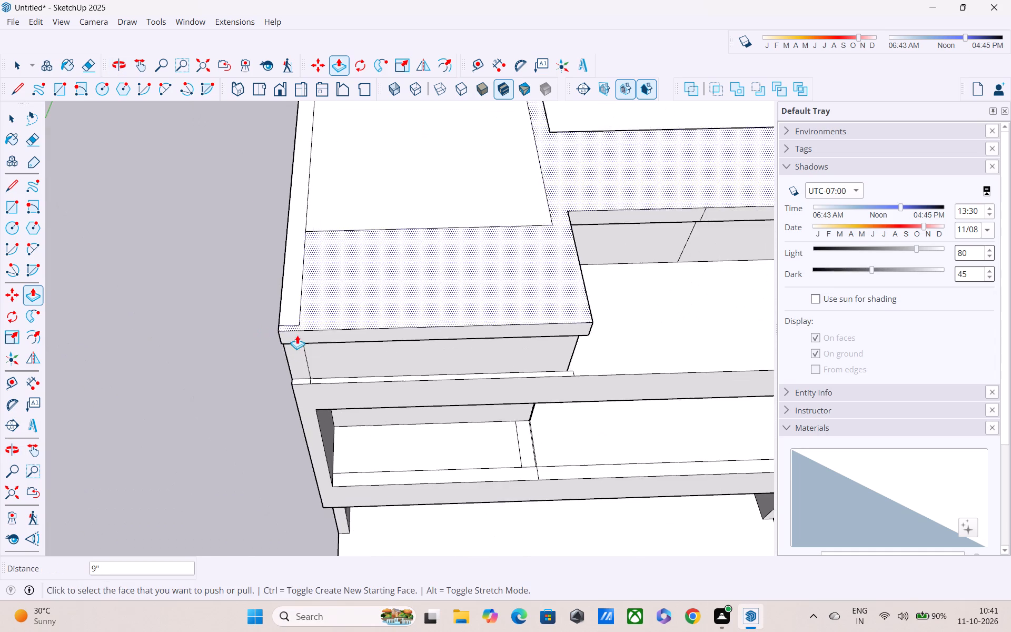
middle_drag(328, 333, 332, 189)
scroll(340, 240, up, 1)
scroll(349, 218, down, 1)
middle_drag(364, 251, 233, 180)
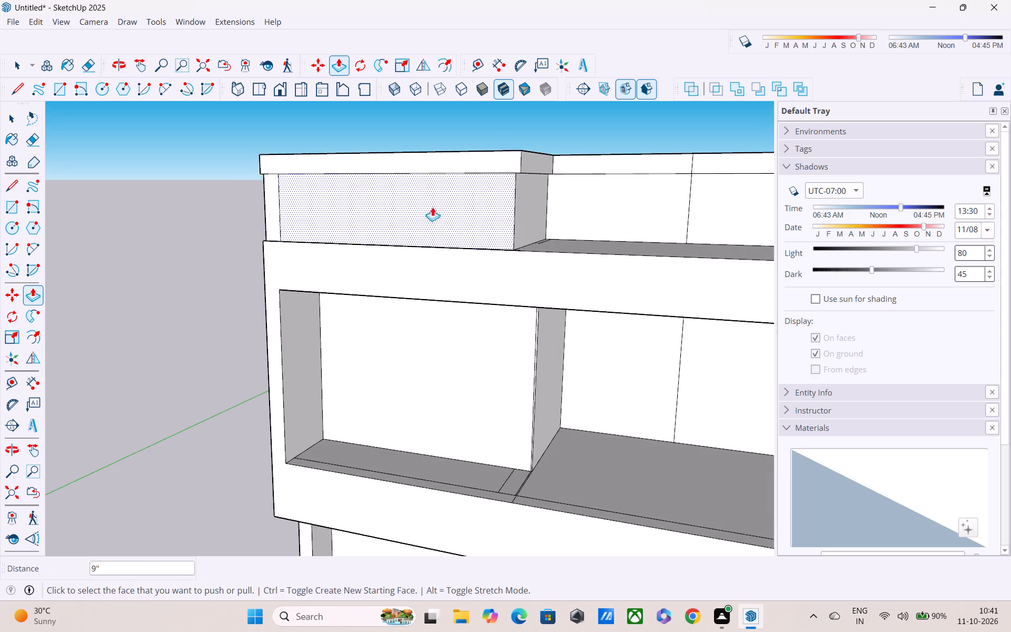
middle_drag(455, 206, 283, 234)
scroll(431, 246, down, 3)
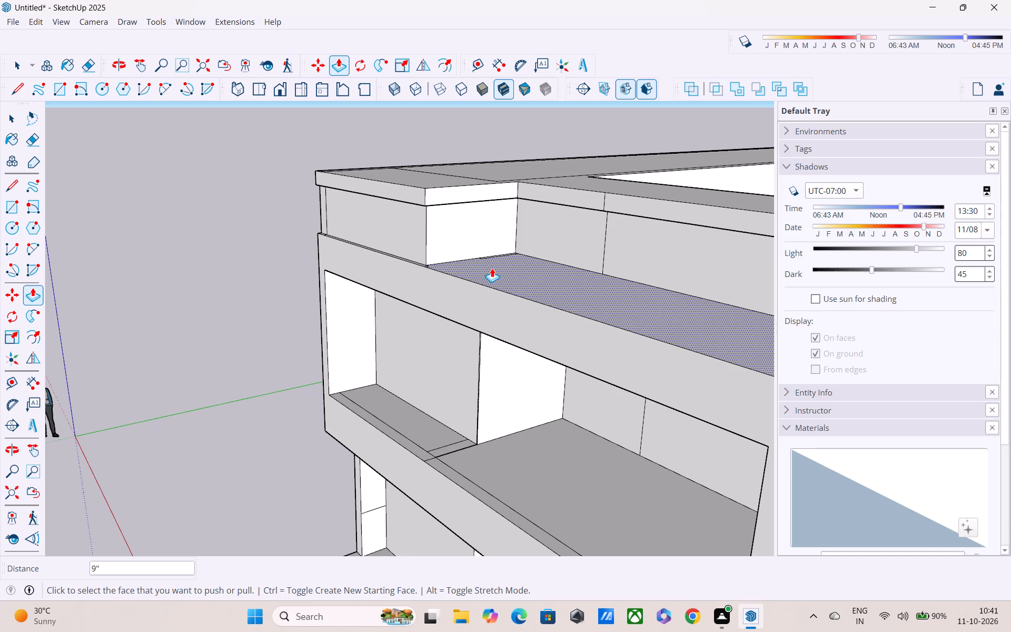
middle_drag(345, 339, 440, 299)
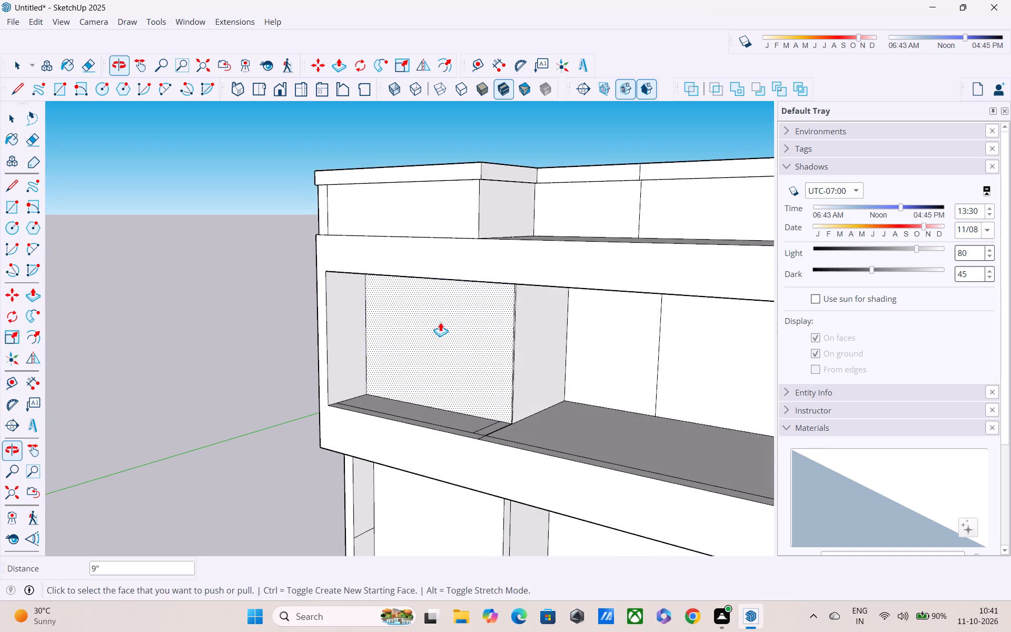
middle_drag(431, 342, 558, 304)
scroll(517, 329, up, 3)
middle_drag(516, 328, 537, 301)
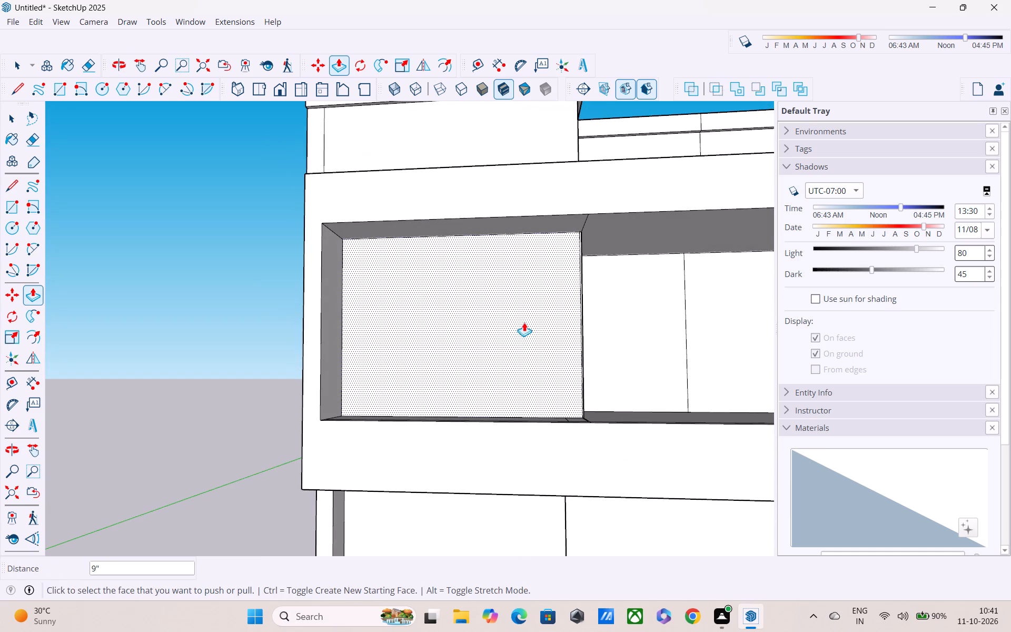
scroll(485, 341, down, 1)
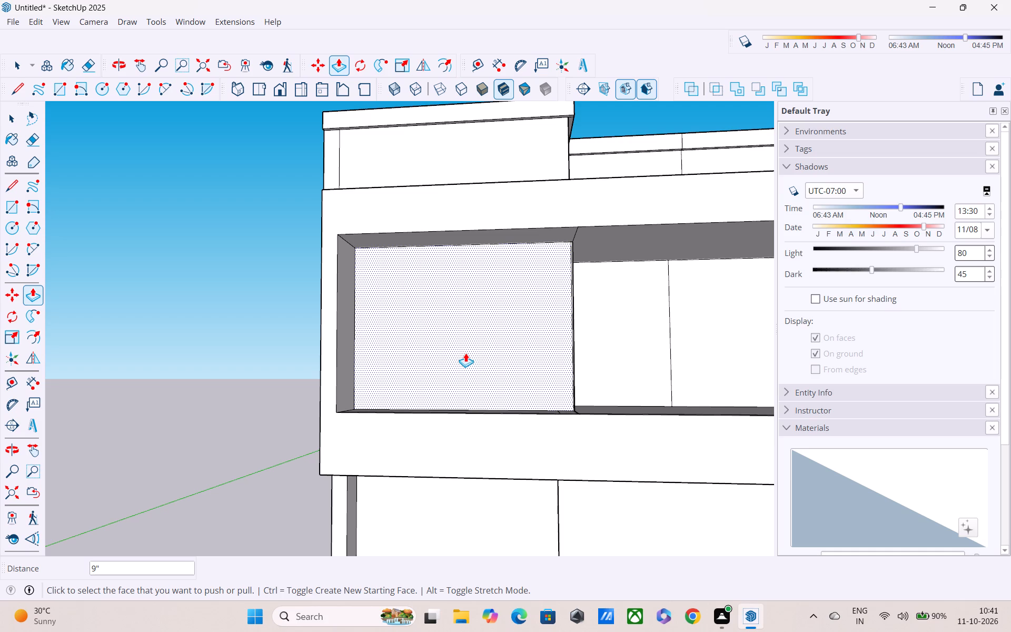
scroll(465, 353, down, 2)
middle_drag(478, 355, 527, 392)
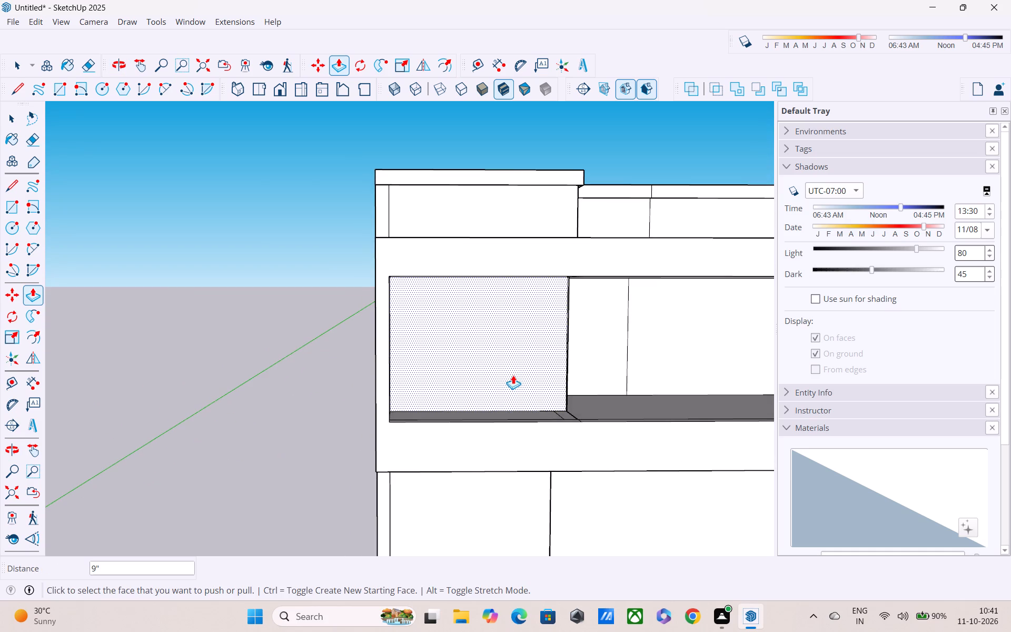
shift+middle_drag(500, 372, 318, 384)
scroll(349, 362, down, 4)
middle_drag(385, 374, 416, 340)
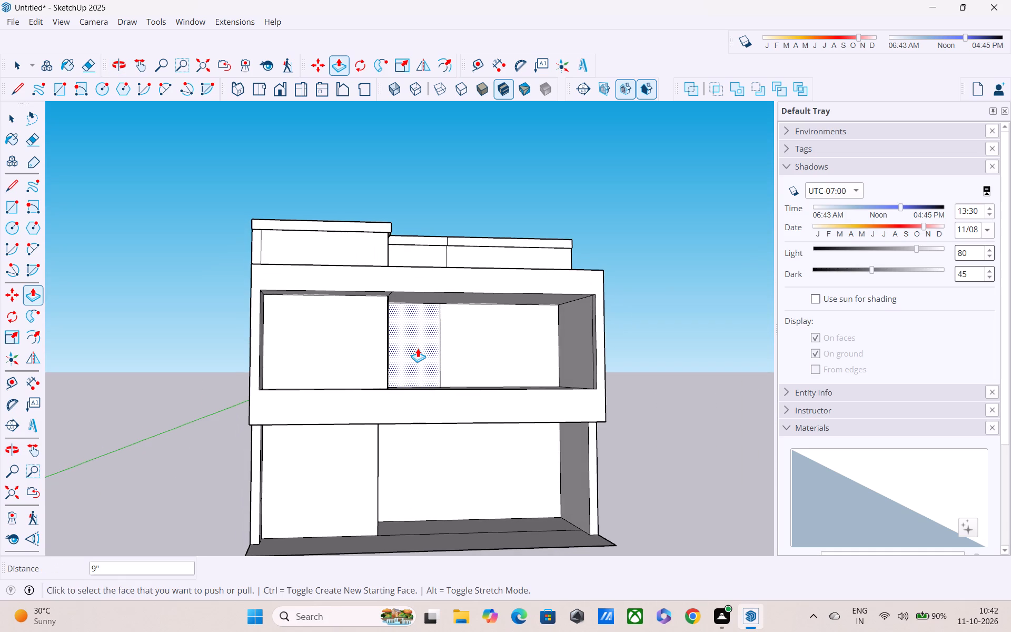
middle_drag(418, 349, 408, 448)
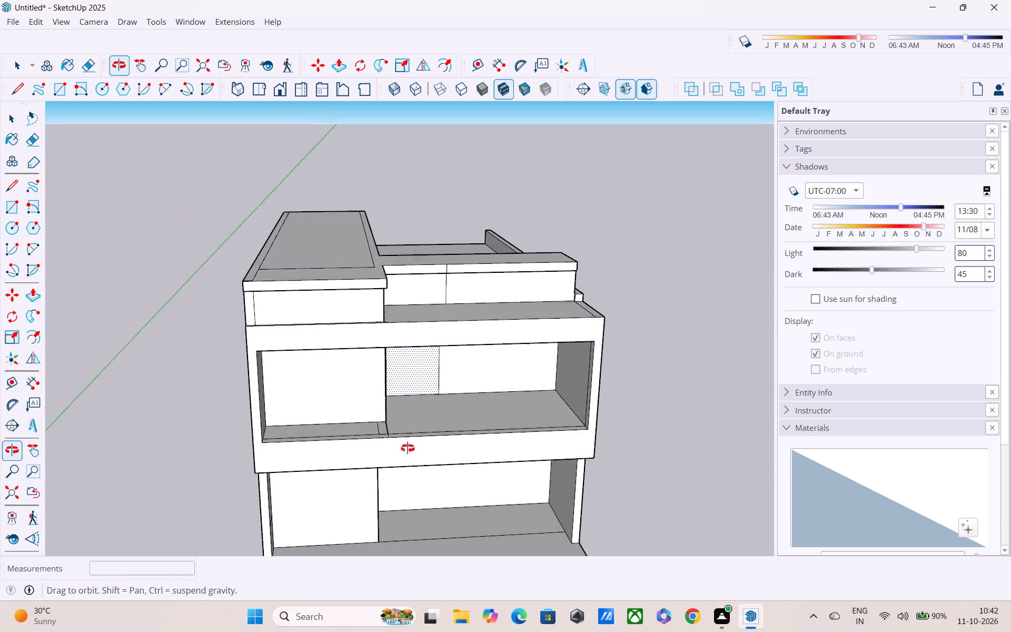
middle_drag(408, 448, 395, 450)
middle_drag(386, 420, 280, 460)
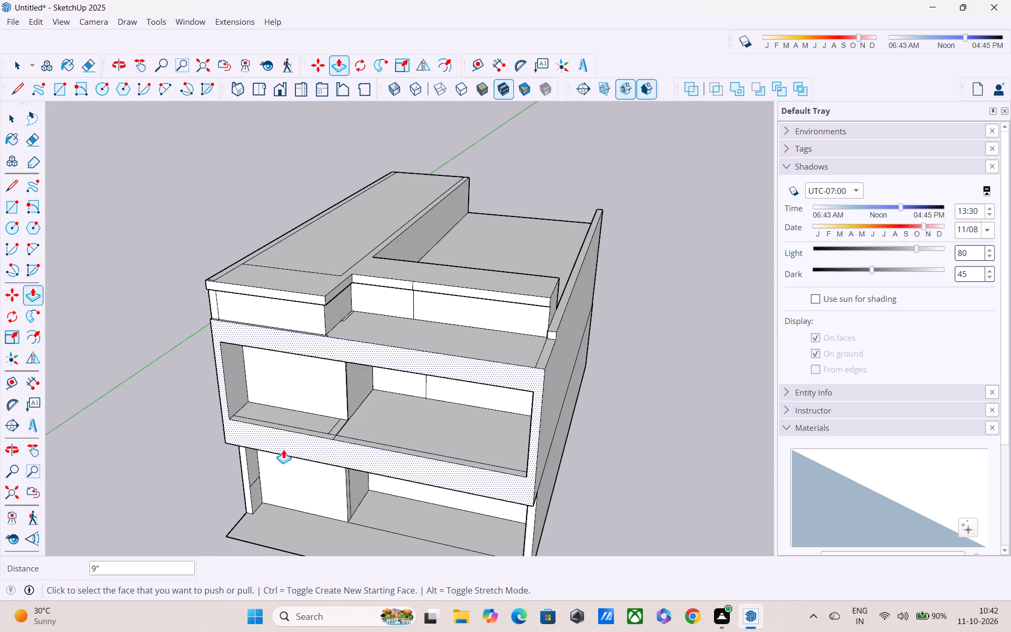
middle_drag(329, 424, 300, 439)
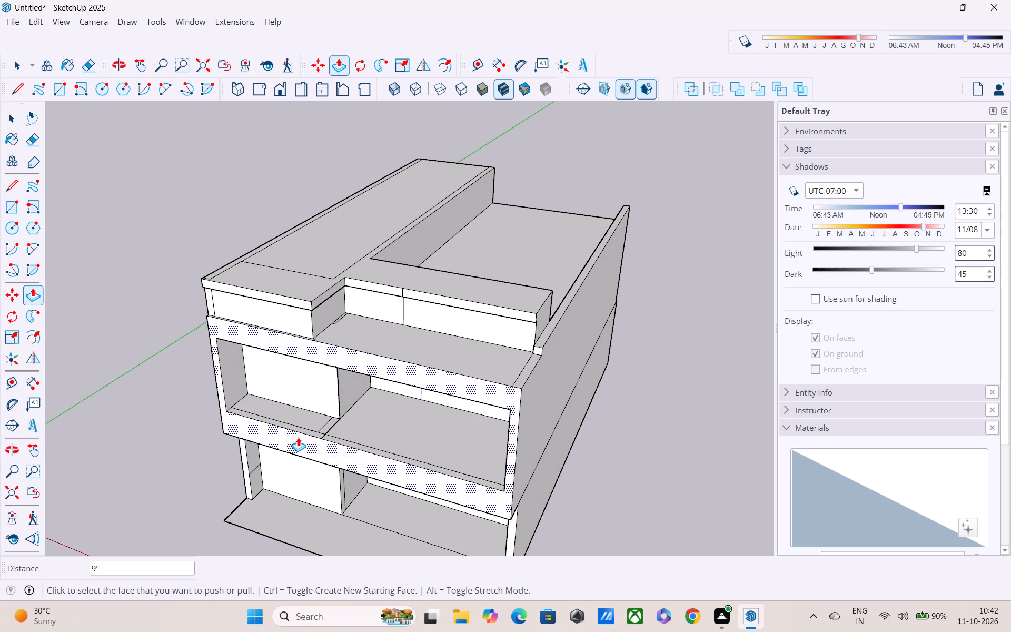
scroll(298, 437, down, 2)
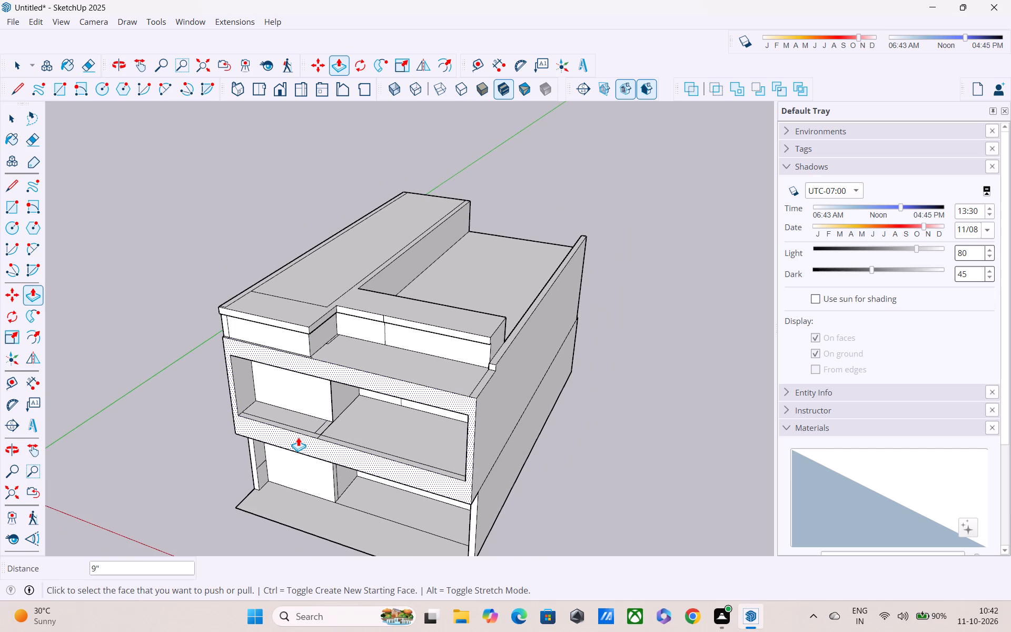
scroll(298, 437, down, 1)
middle_drag(320, 424, 321, 390)
scroll(323, 389, up, 2)
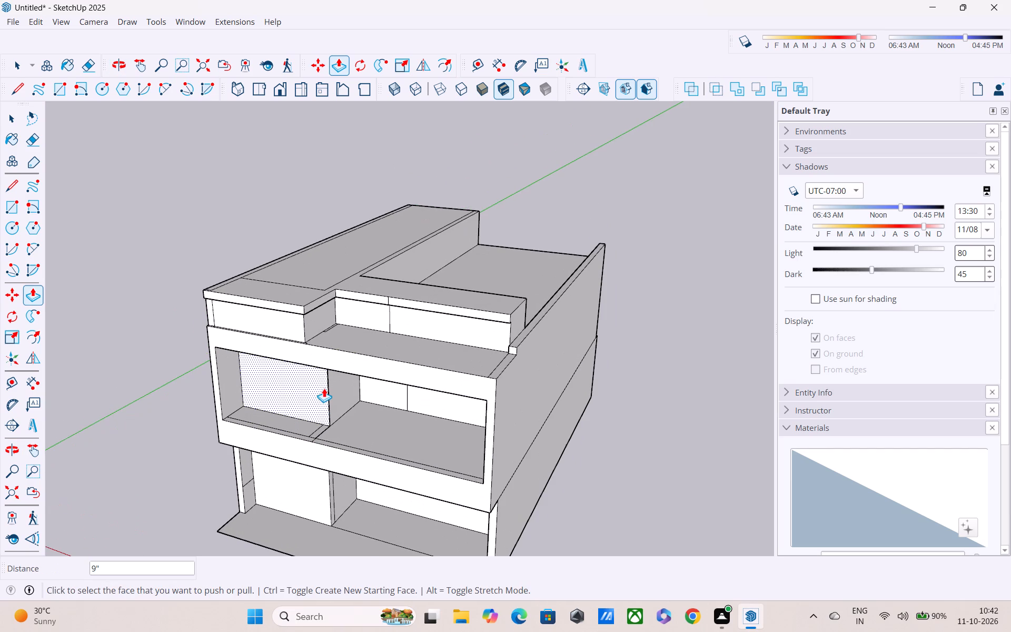
middle_drag(324, 388, 363, 329)
middle_drag(348, 363, 375, 323)
middle_drag(344, 378, 369, 334)
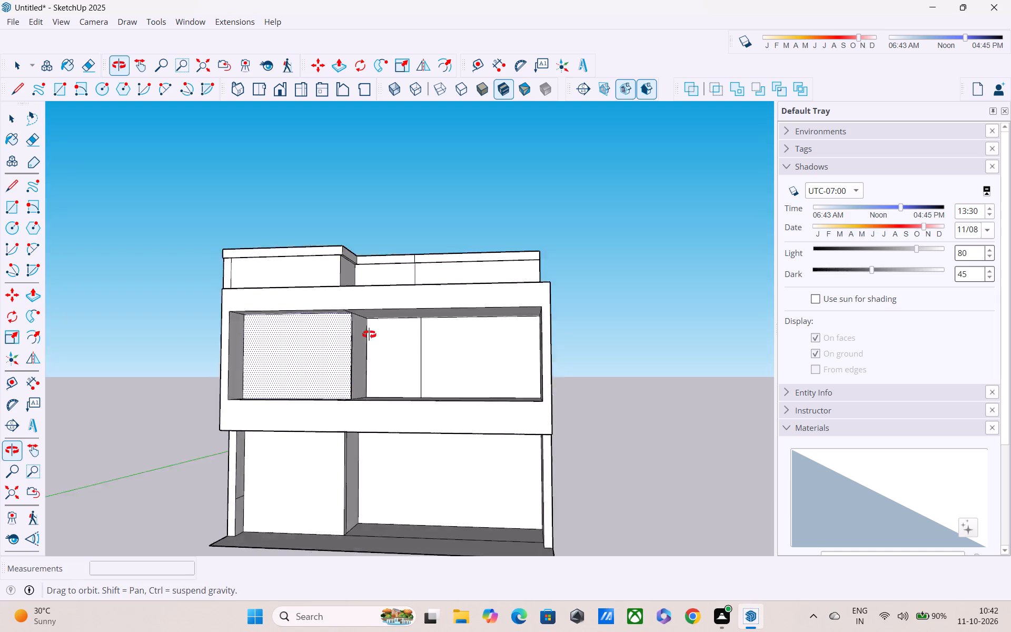
middle_drag(369, 334, 408, 423)
scroll(383, 416, up, 2)
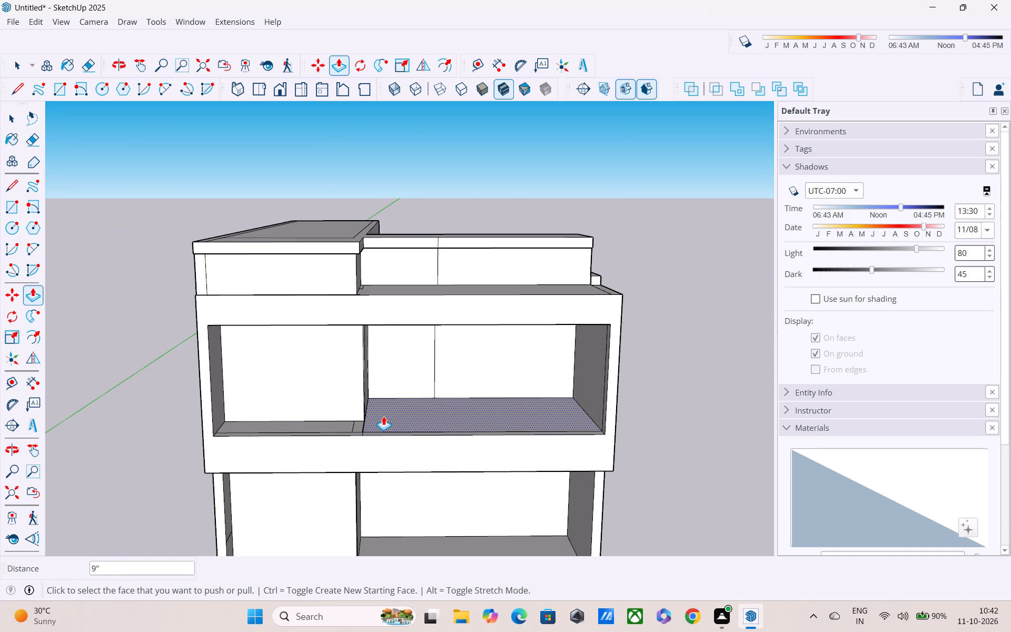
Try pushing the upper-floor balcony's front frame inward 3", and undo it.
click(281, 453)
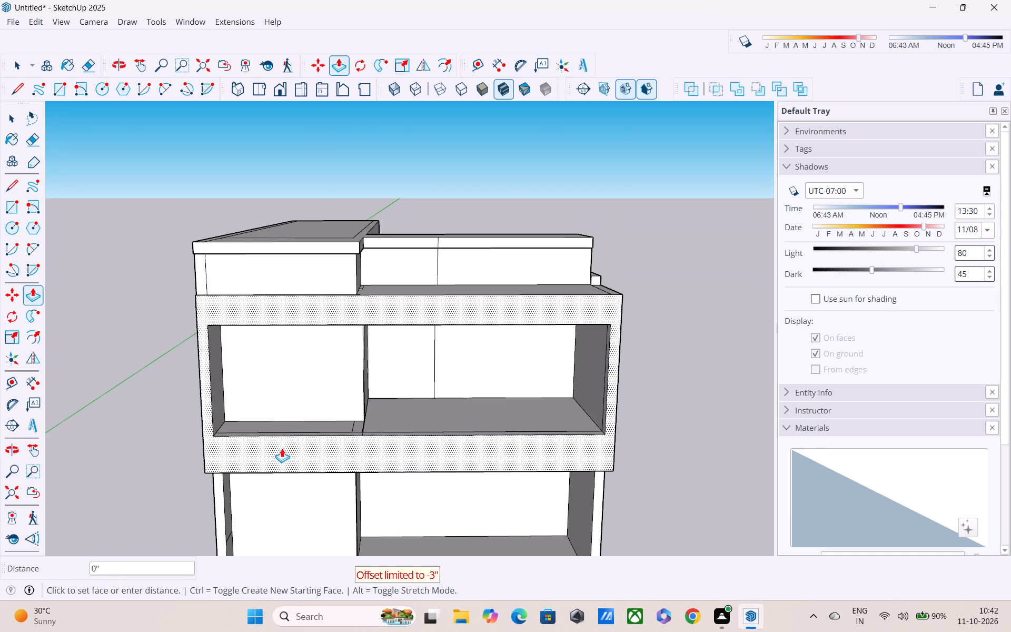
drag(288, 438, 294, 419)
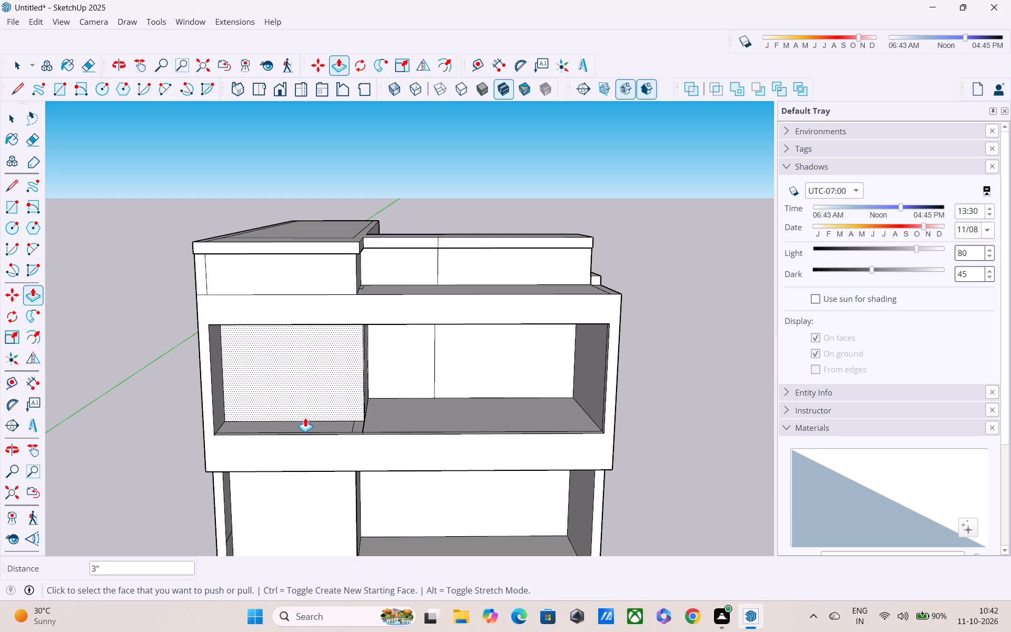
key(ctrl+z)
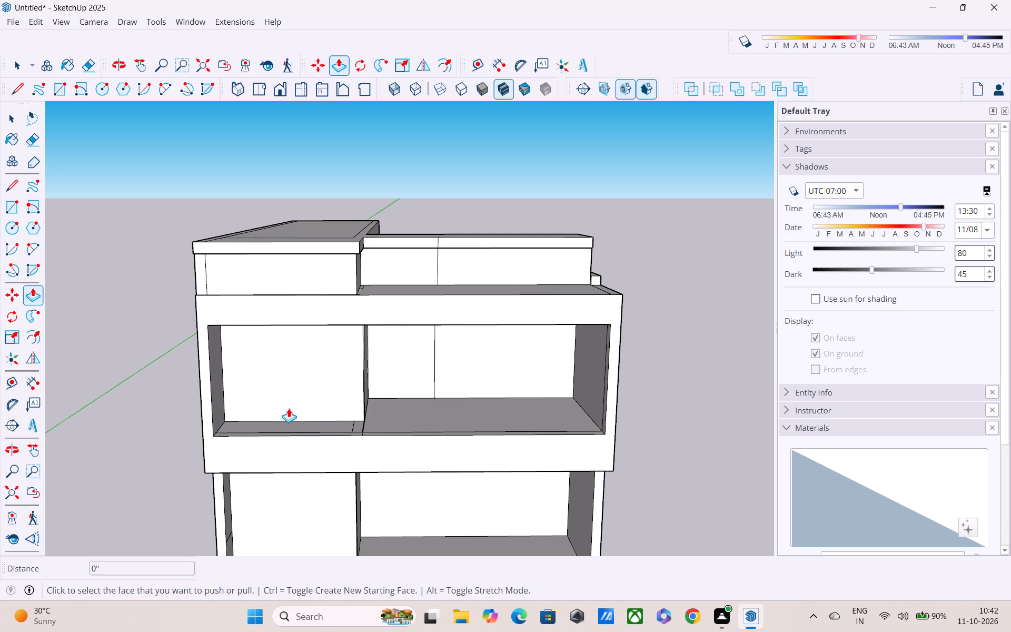
Pull the upper-floor wall face beneath the raised roof block forward about 2' 9" toward the front frame.
scroll(289, 408, down, 3)
middle_drag(298, 414, 137, 461)
scroll(136, 457, up, 1)
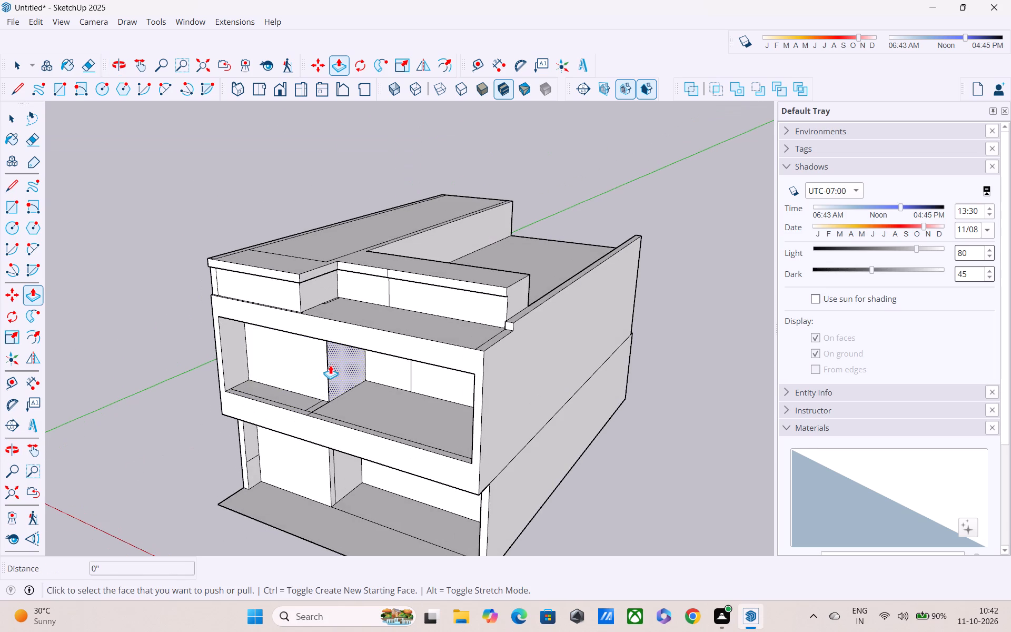
click(315, 366)
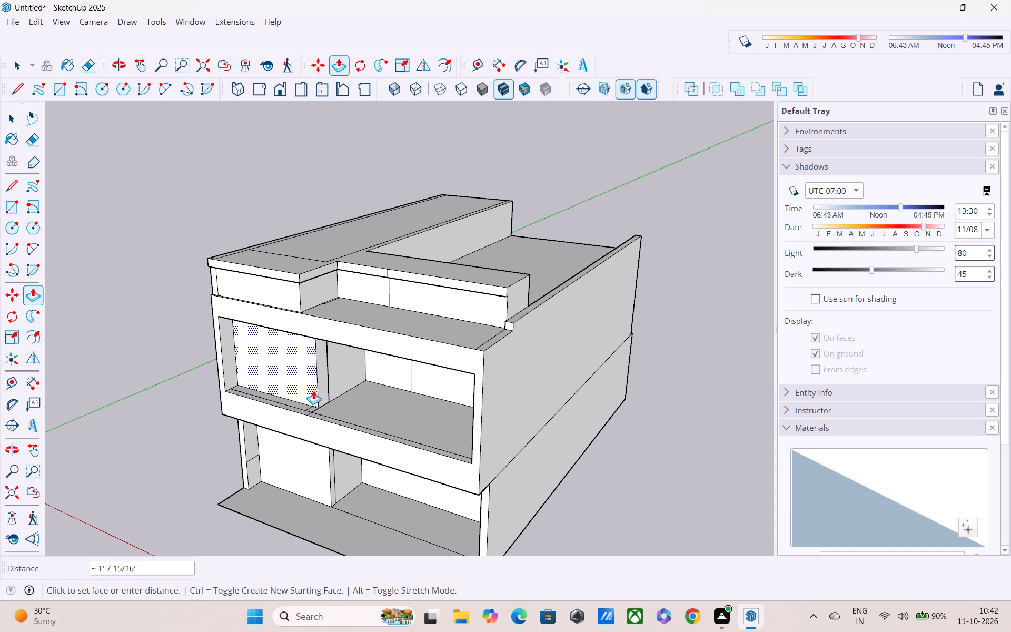
click(304, 401)
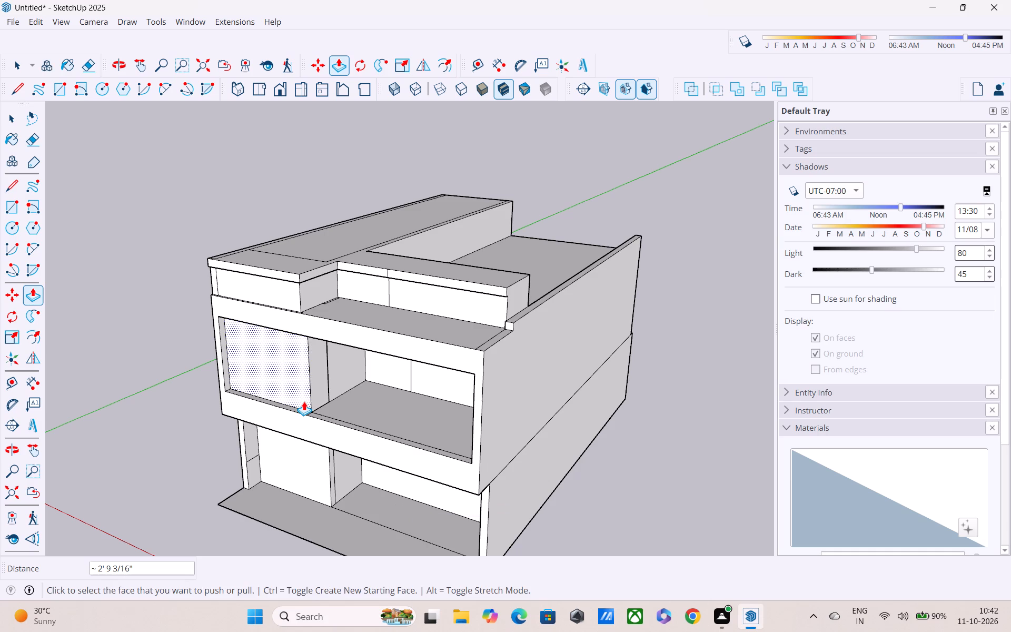
Pull the narrow and wide segments of the upper balcony's deeper back wall forward 3' each.
middle_drag(376, 393, 393, 377)
click(400, 368)
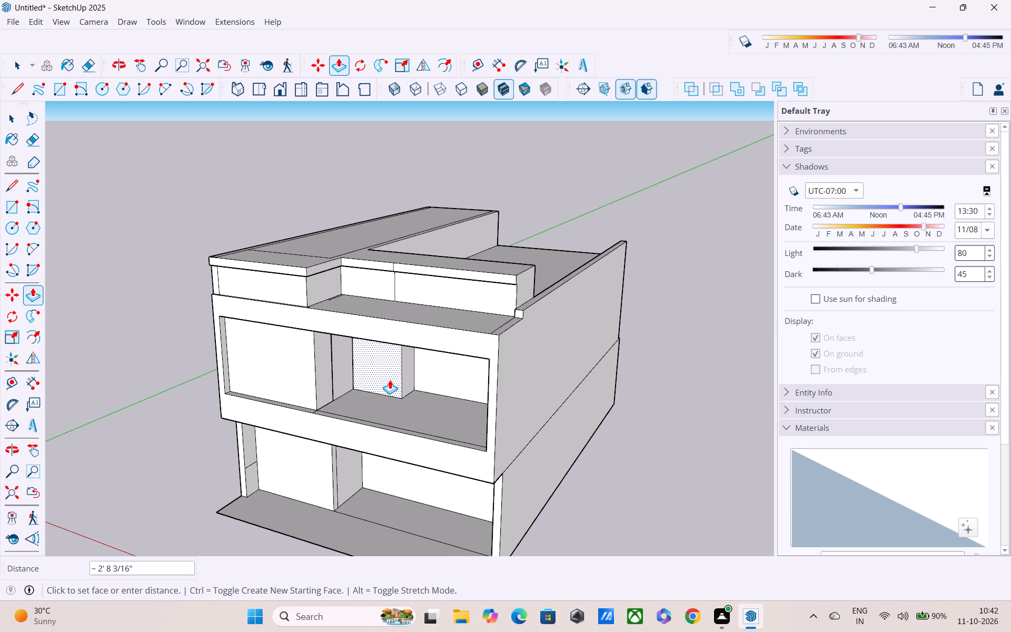
text(3')
key(Return)
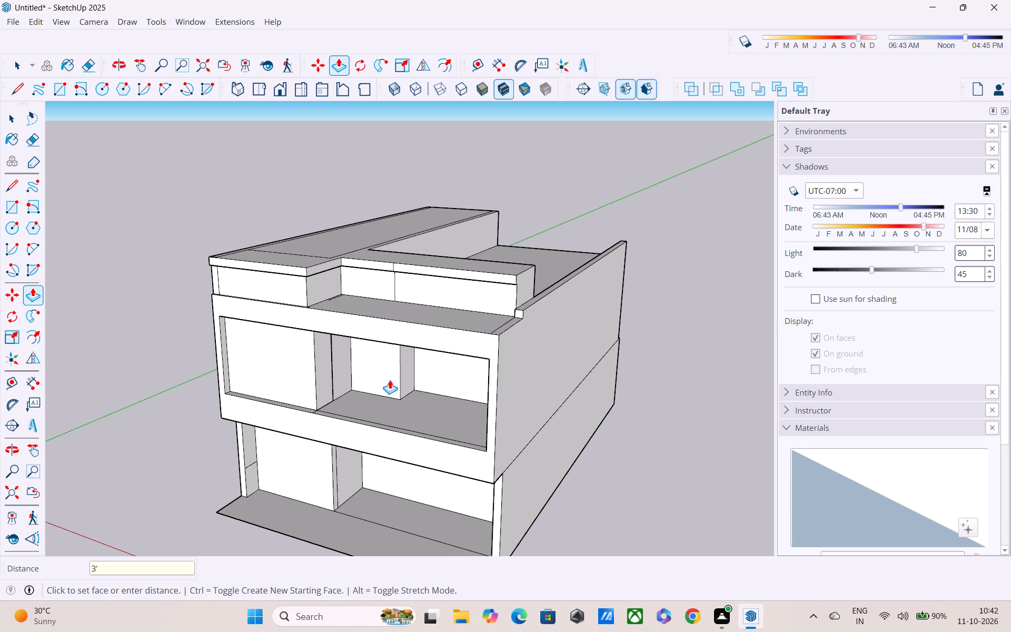
click(467, 372)
text(3')
key(Return)
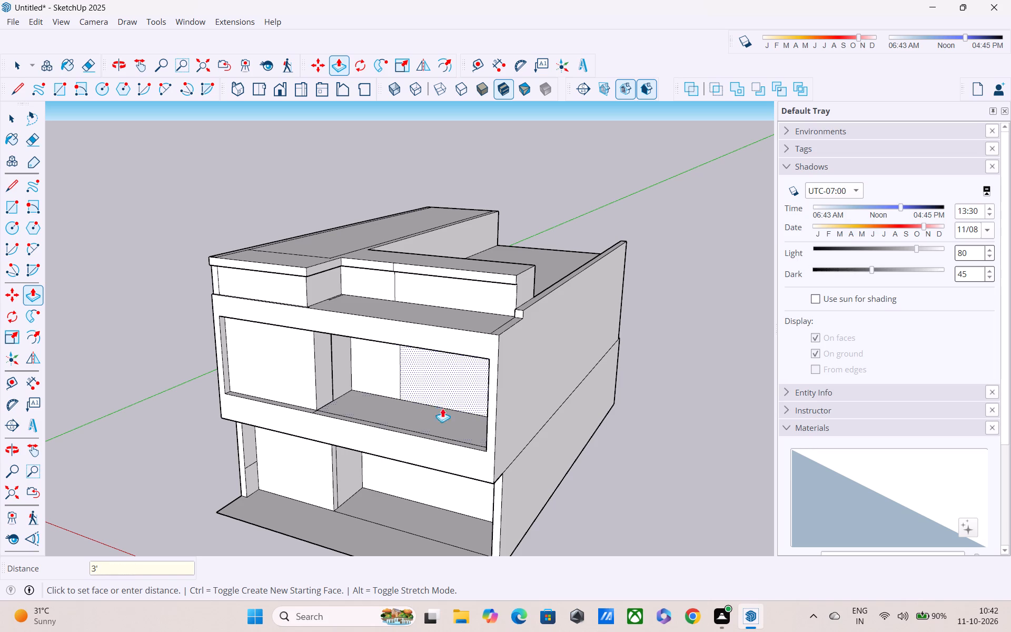
Examine the front elevation from below and above to check the upper-floor walls against the frame and ground floor.
middle_drag(437, 414, 534, 332)
middle_drag(441, 408, 451, 285)
middle_drag(450, 354, 452, 363)
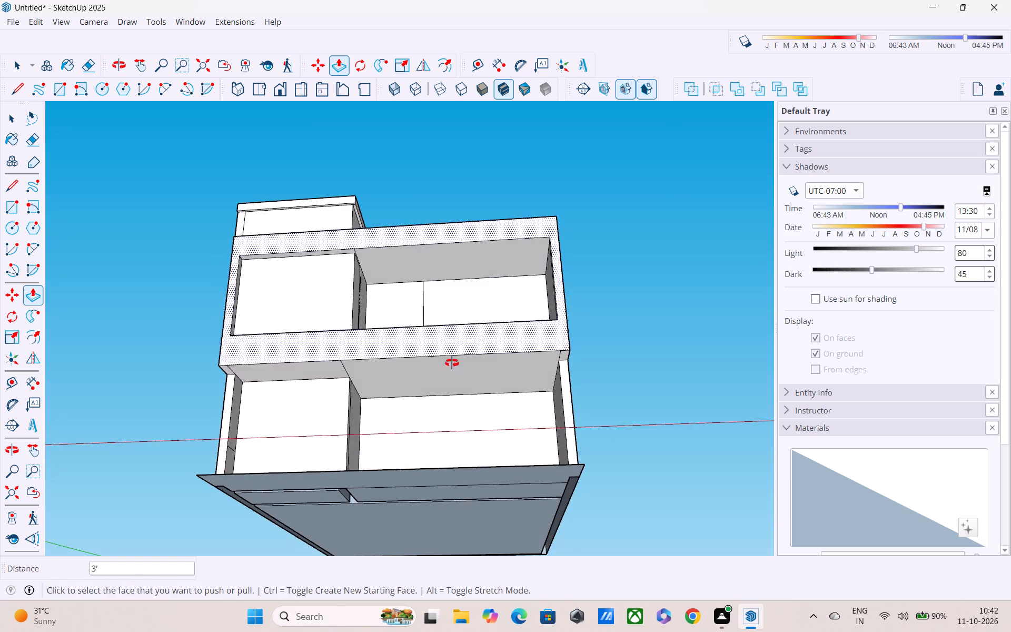
middle_drag(452, 363, 465, 483)
scroll(449, 442, down, 2)
middle_drag(449, 440, 464, 498)
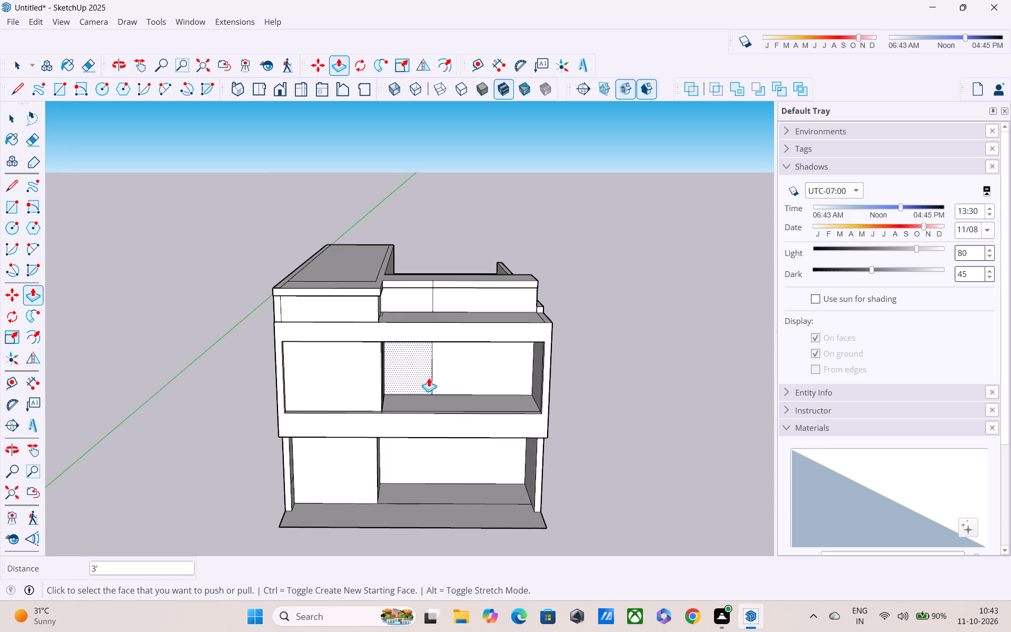
key(Escape)
key(Escape)
key(Escape)
Delete the vertical seam edge dividing the lower roof block's front wall face.
key(Escape)
key(space)
scroll(429, 305, up, 2)
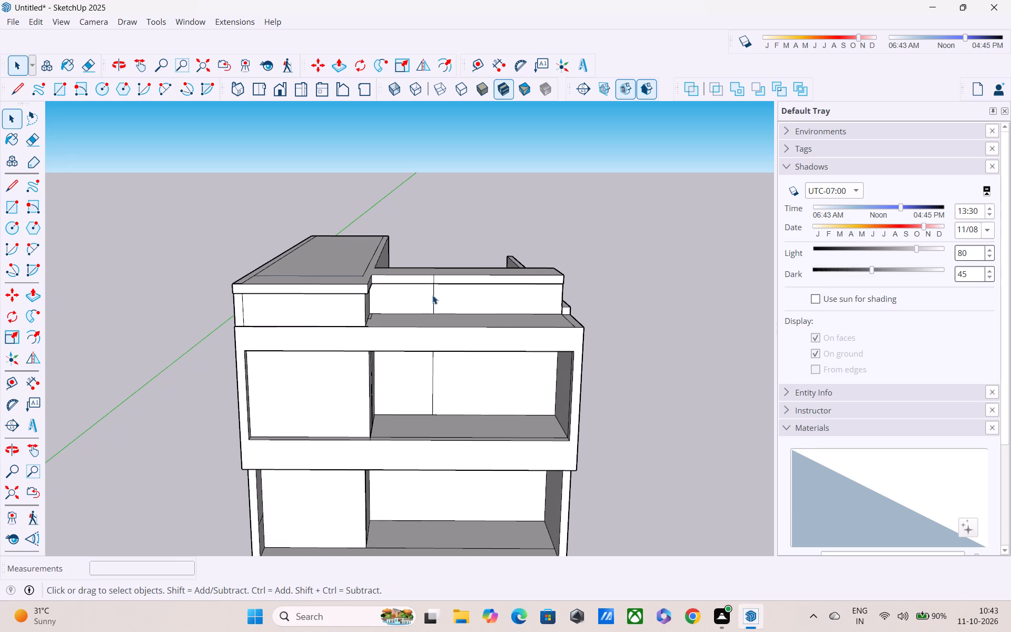
click(433, 294)
key(Delete)
Delete the short vertical seam edge on the top band of the lower roof block's front.
scroll(432, 289, up, 2)
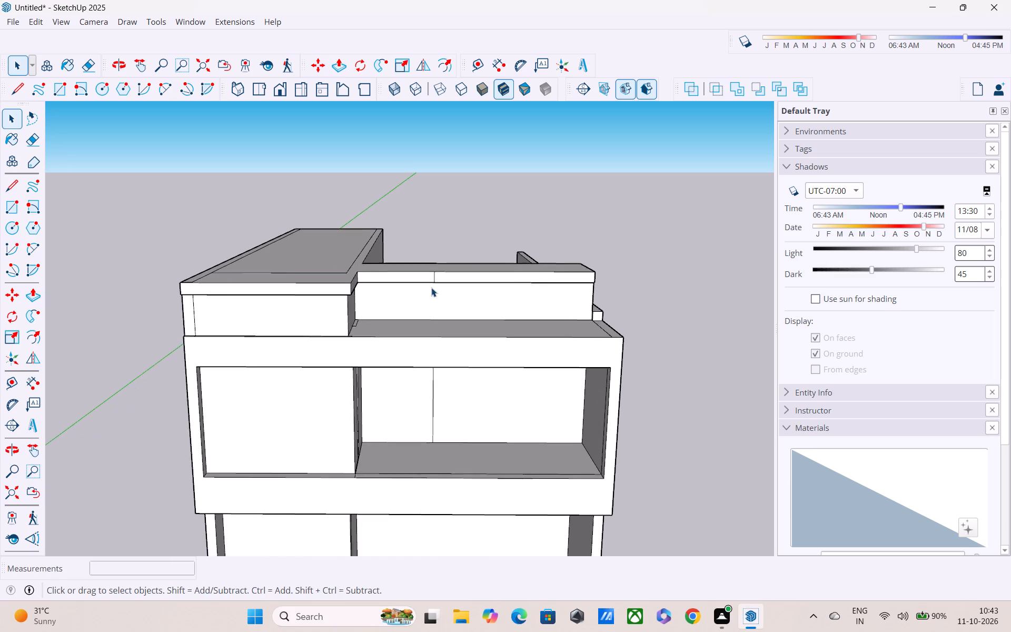
scroll(431, 288, up, 1)
click(433, 276)
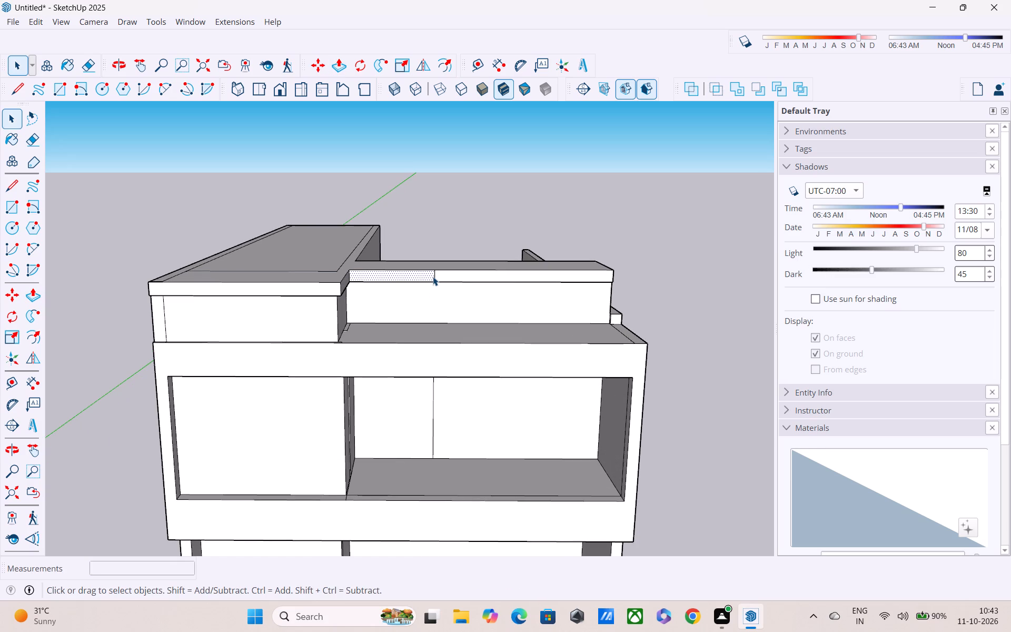
key(Escape)
scroll(433, 275, up, 2)
key(Escape)
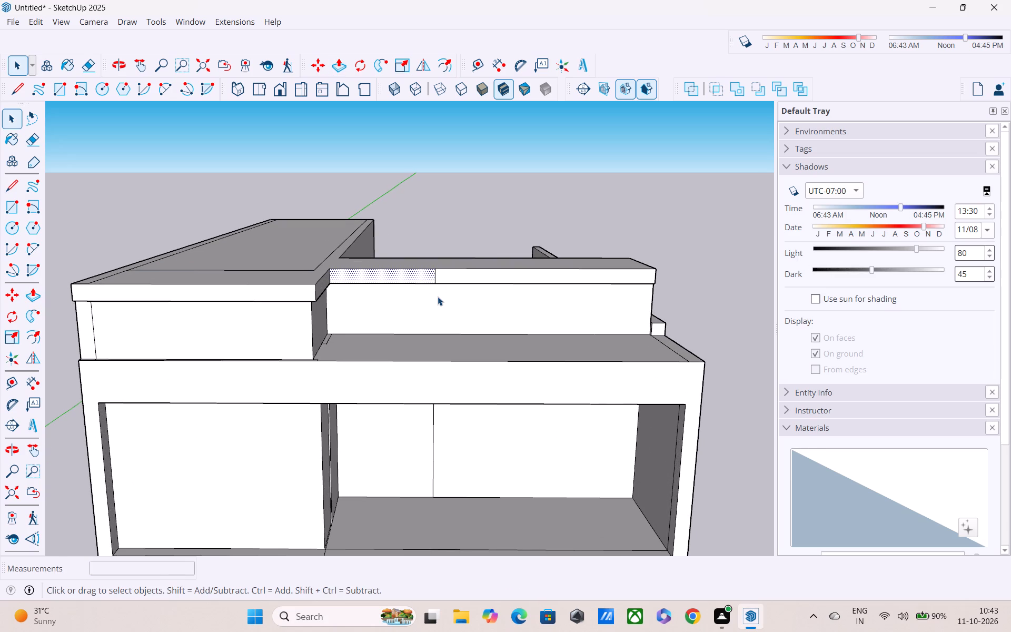
middle_drag(438, 297, 440, 246)
middle_drag(434, 280, 447, 228)
scroll(434, 271, up, 1)
middle_drag(434, 284, 452, 237)
middle_drag(444, 292, 447, 443)
scroll(392, 289, up, 2)
key(Escape)
key(Escape)
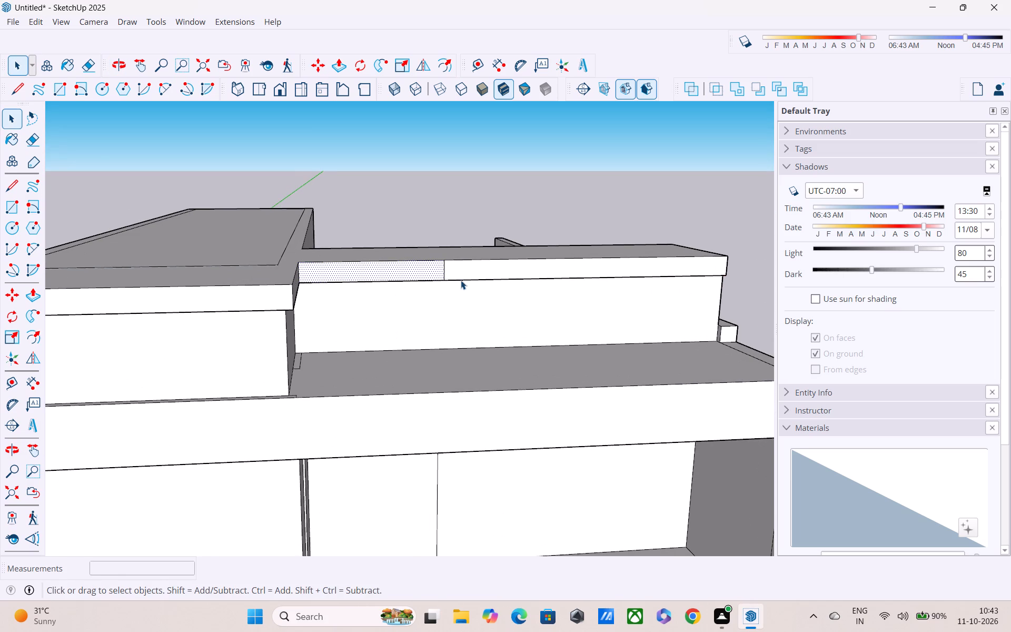
click(444, 264)
key(Escape)
key(Delete)
Delete the stray edges on the slab at the inner corner beside the raised roof block's side wall.
middle_drag(444, 297, 187, 361)
scroll(250, 342, up, 1)
scroll(255, 341, down, 2)
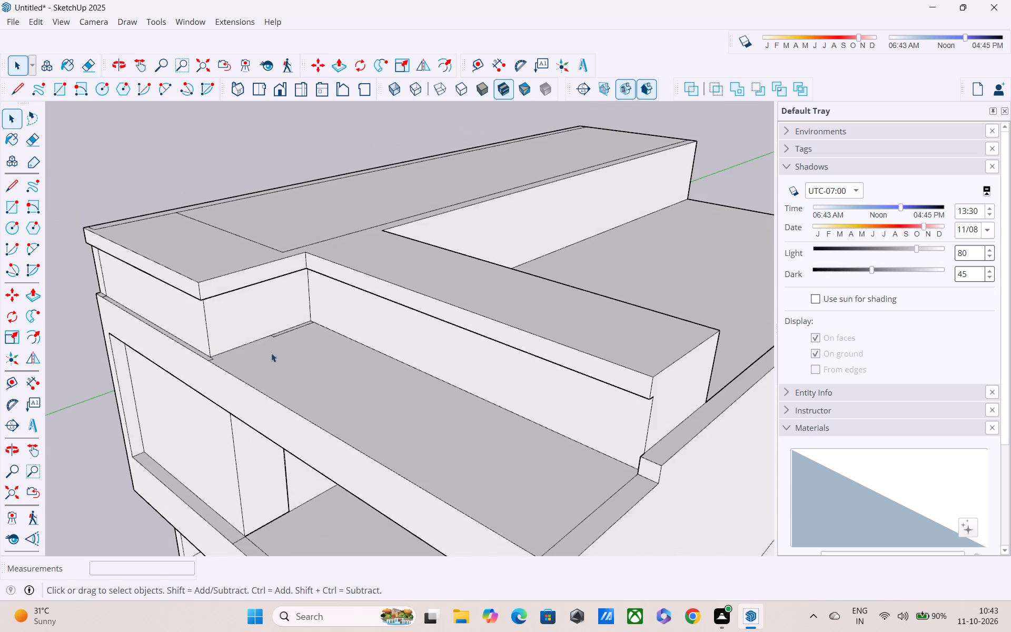
middle_drag(272, 354, 280, 349)
middle_drag(284, 350, 359, 465)
scroll(324, 381, up, 4)
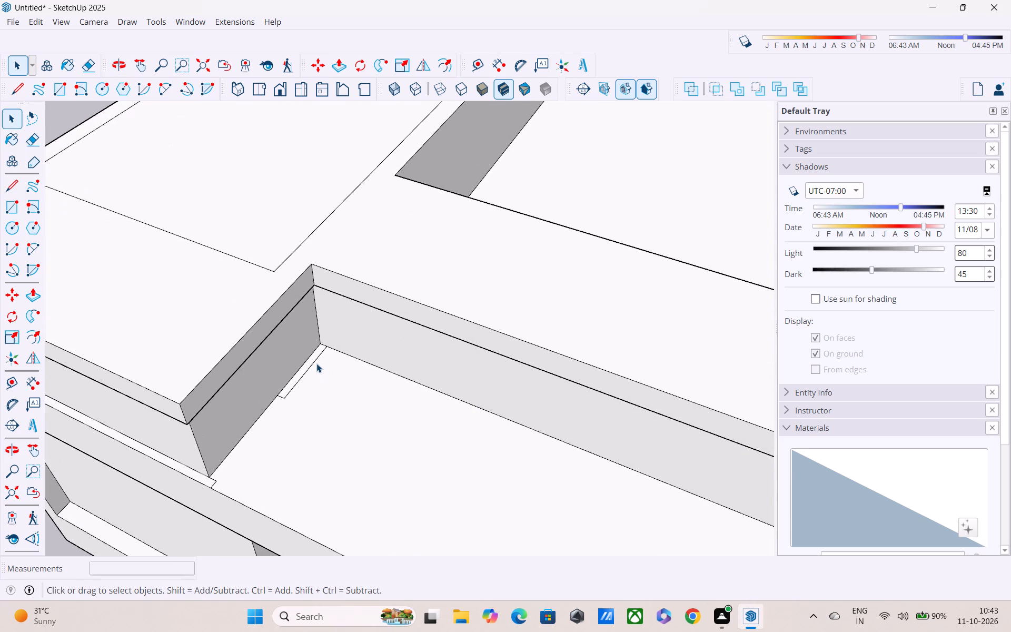
click(316, 361)
key(Delete)
click(277, 394)
key(Delete)
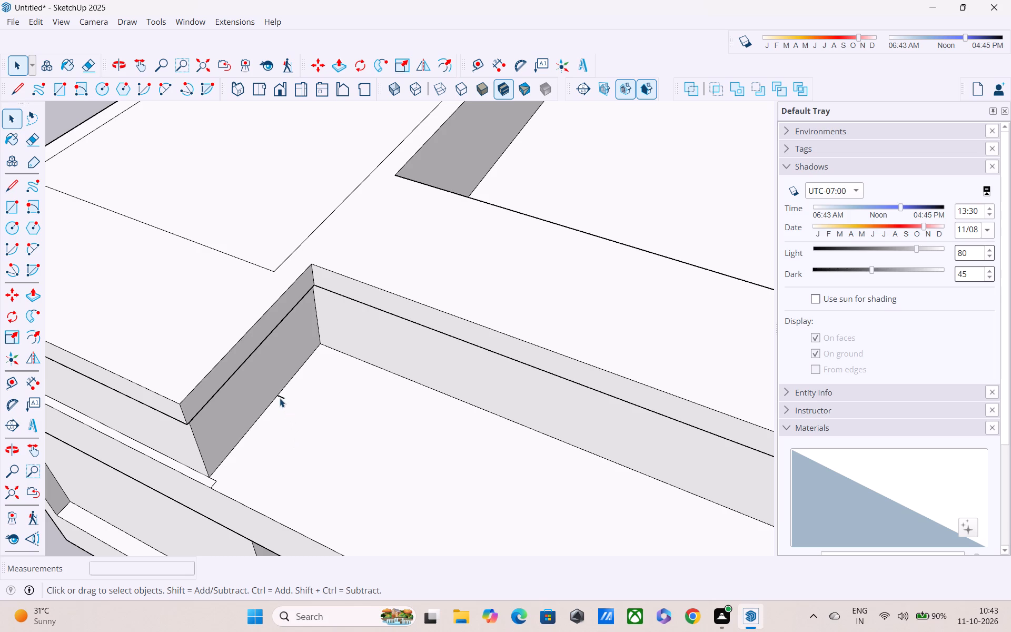
click(283, 397)
scroll(283, 397, up, 1)
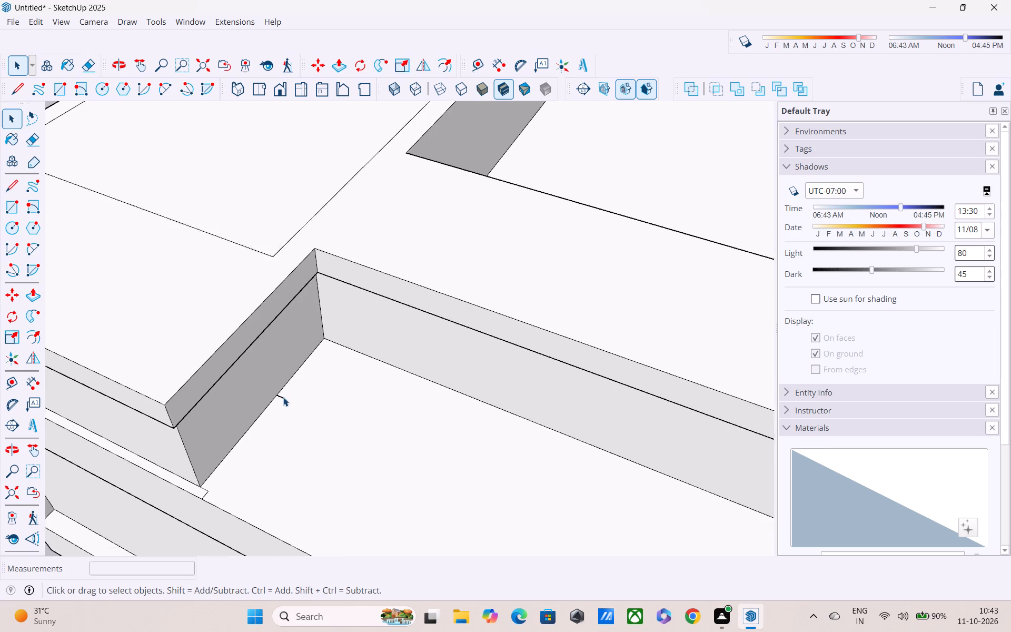
scroll(283, 397, up, 6)
click(283, 397)
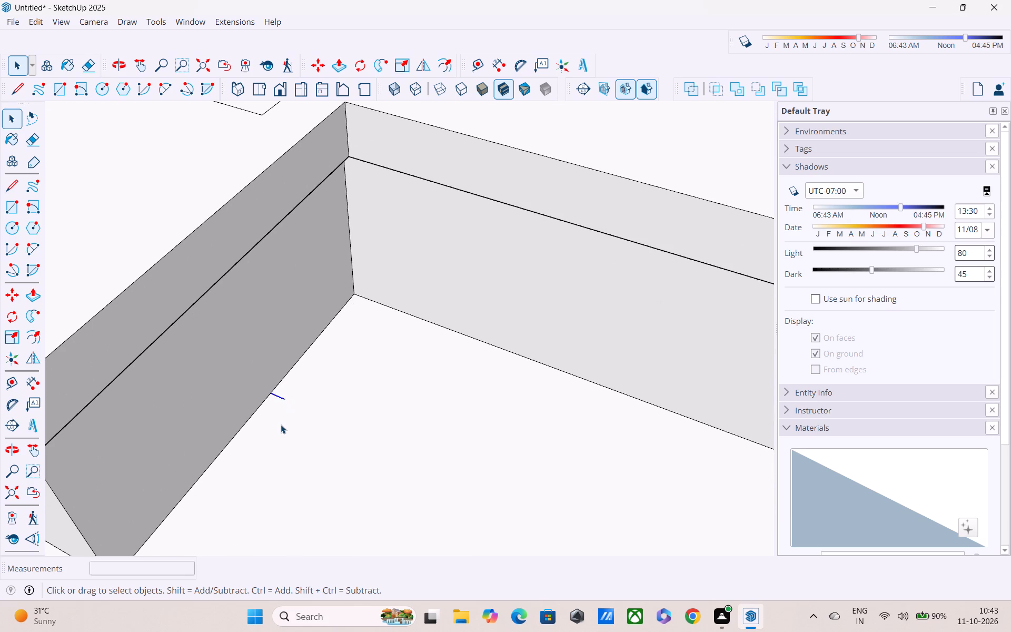
key(Delete)
Examine the roof blocks and upper balcony from the front, the side and below to compare their wall depths.
scroll(284, 426, down, 3)
scroll(292, 485, up, 1)
middle_drag(292, 485, 346, 365)
middle_drag(342, 438, 443, 486)
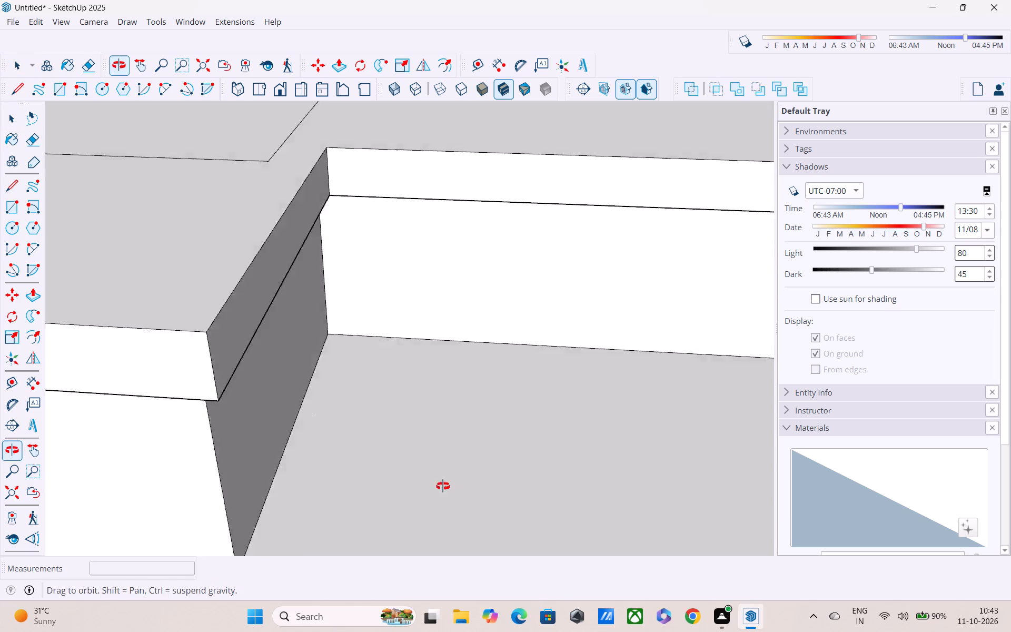
middle_drag(443, 486, 458, 485)
scroll(441, 483, down, 3)
middle_drag(428, 537, 351, 446)
scroll(349, 442, up, 1)
scroll(349, 442, down, 4)
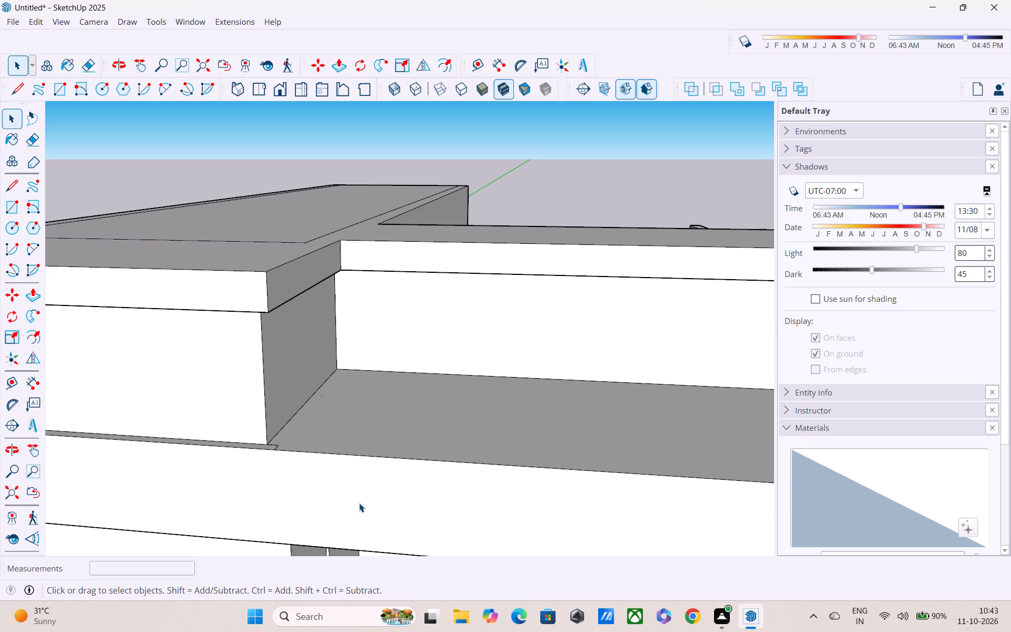
scroll(362, 513, down, 2)
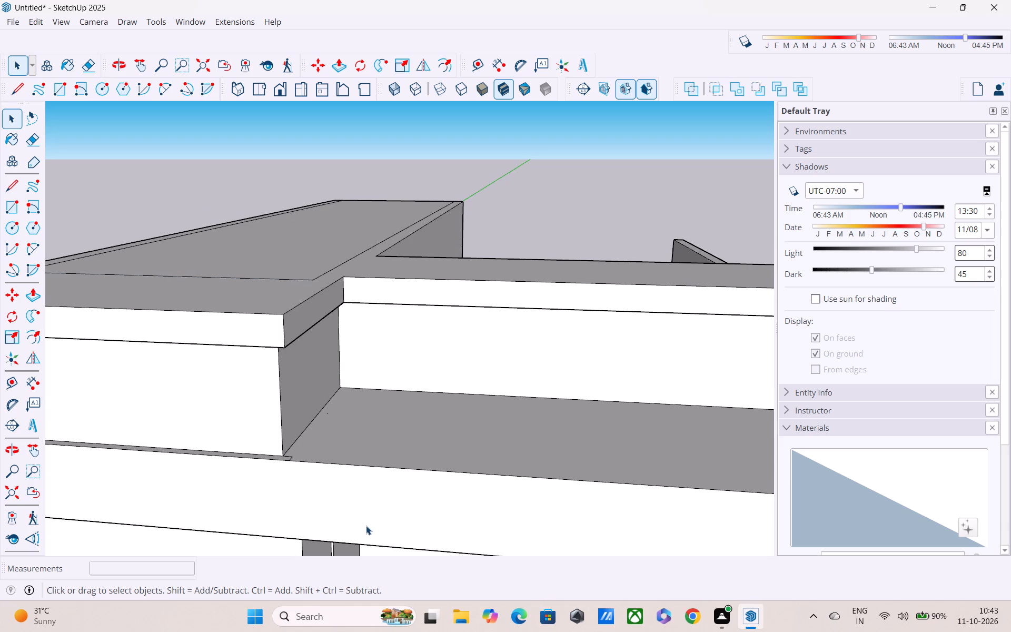
scroll(366, 526, down, 4)
middle_drag(379, 555, 386, 451)
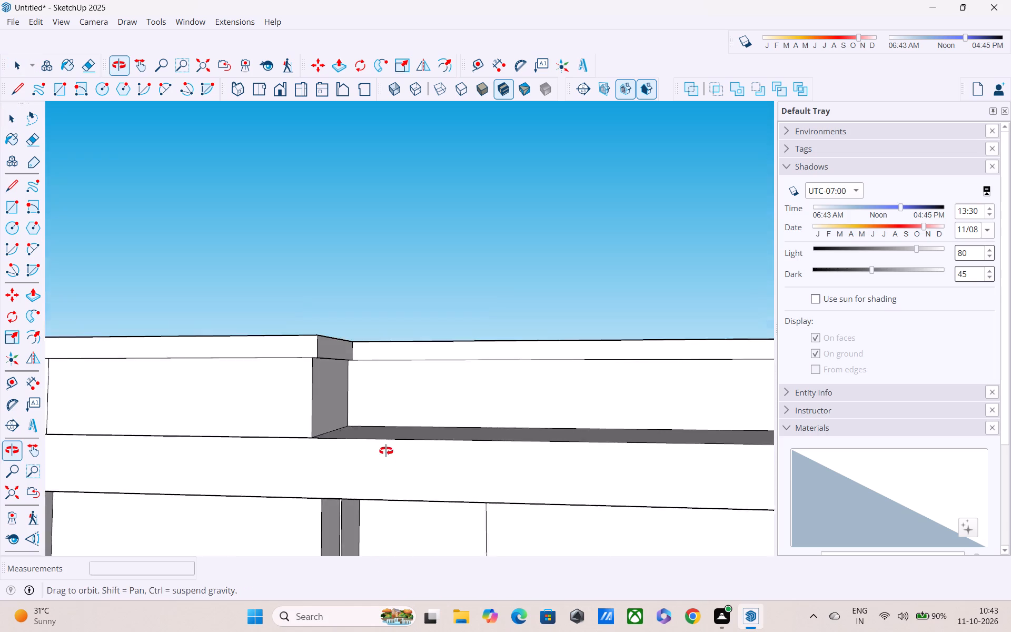
middle_drag(386, 451, 386, 448)
scroll(387, 462, down, 3)
middle_drag(390, 523, 392, 490)
scroll(392, 490, down, 7)
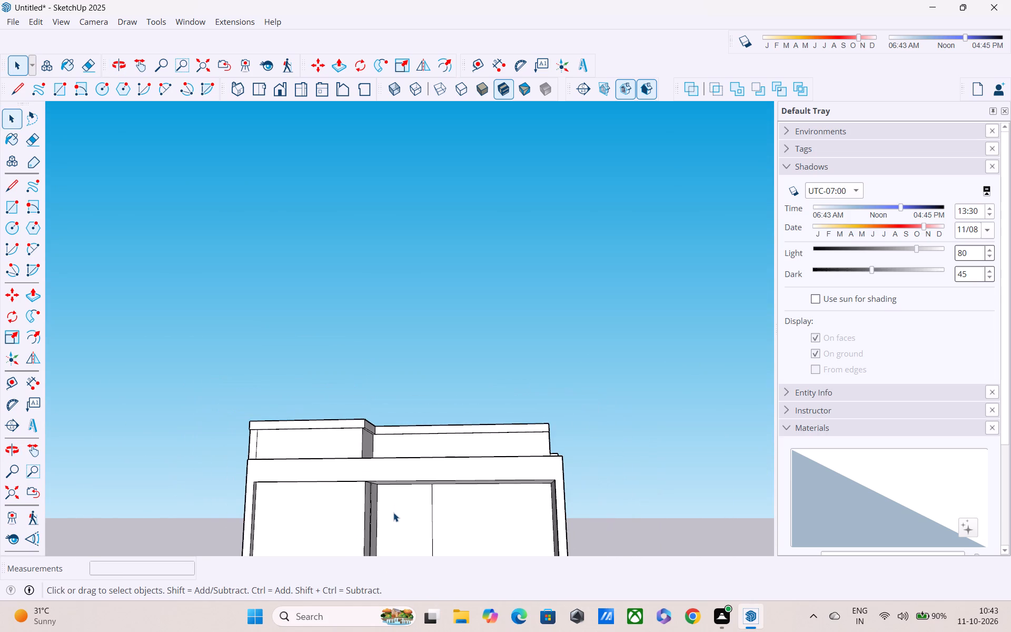
scroll(393, 512, down, 5)
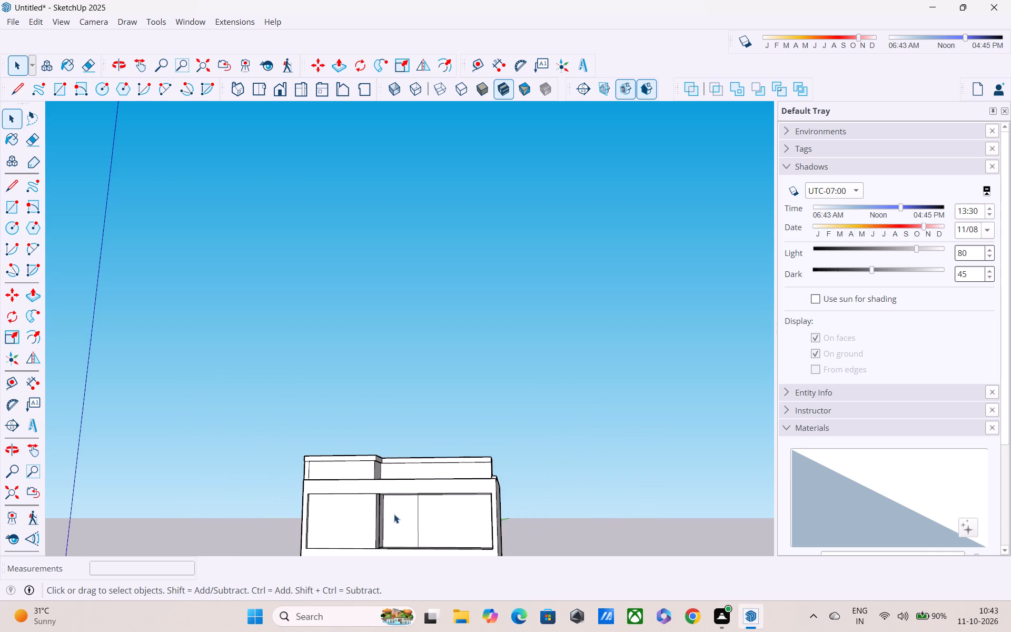
scroll(392, 520, down, 3)
middle_drag(393, 528, 320, 578)
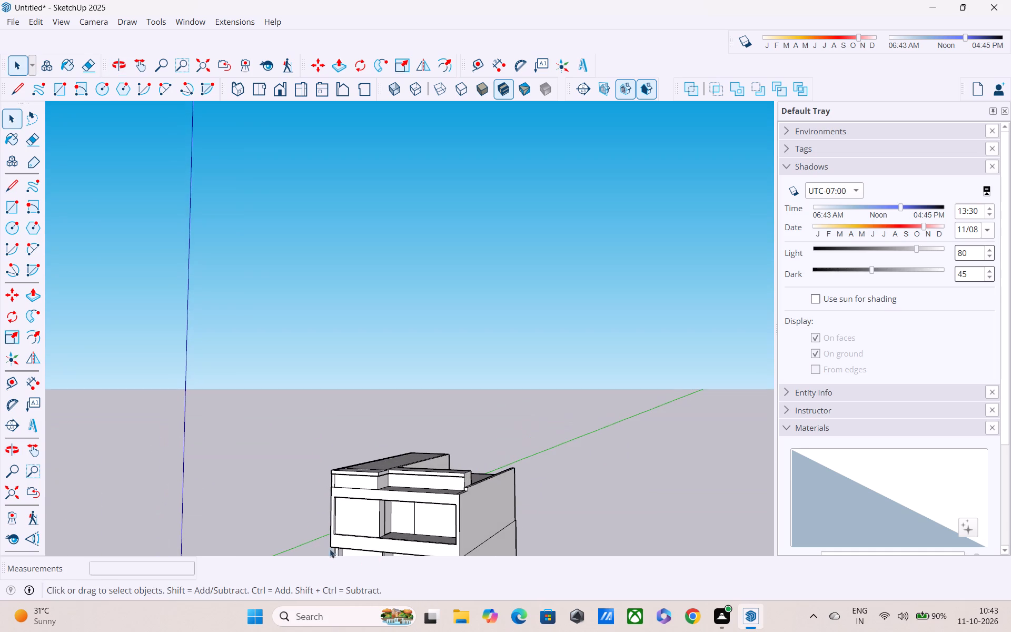
middle_drag(385, 499, 320, 524)
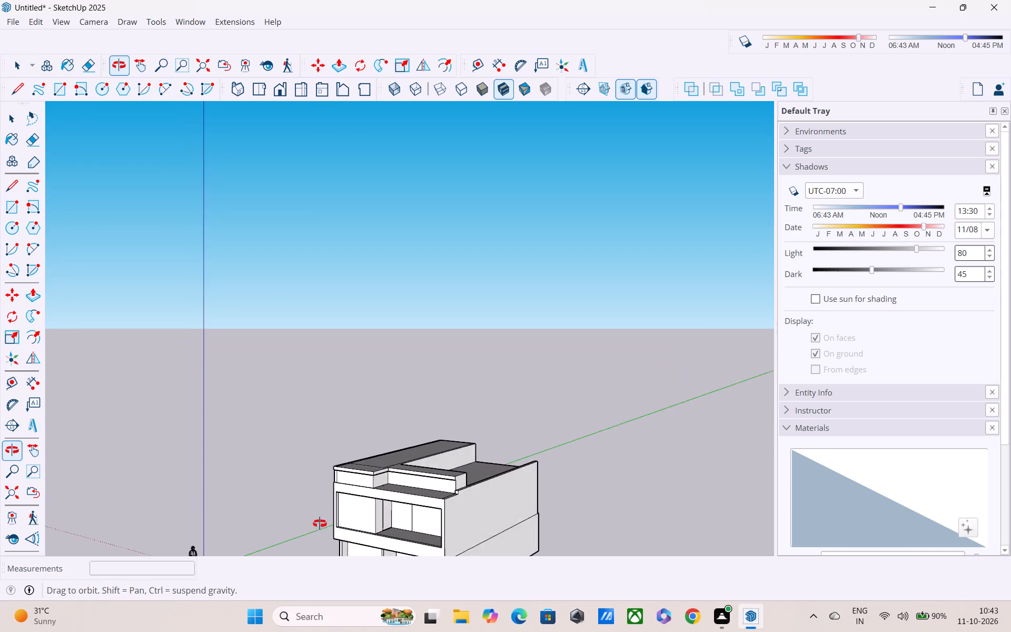
middle_drag(320, 524, 306, 522)
scroll(362, 507, up, 7)
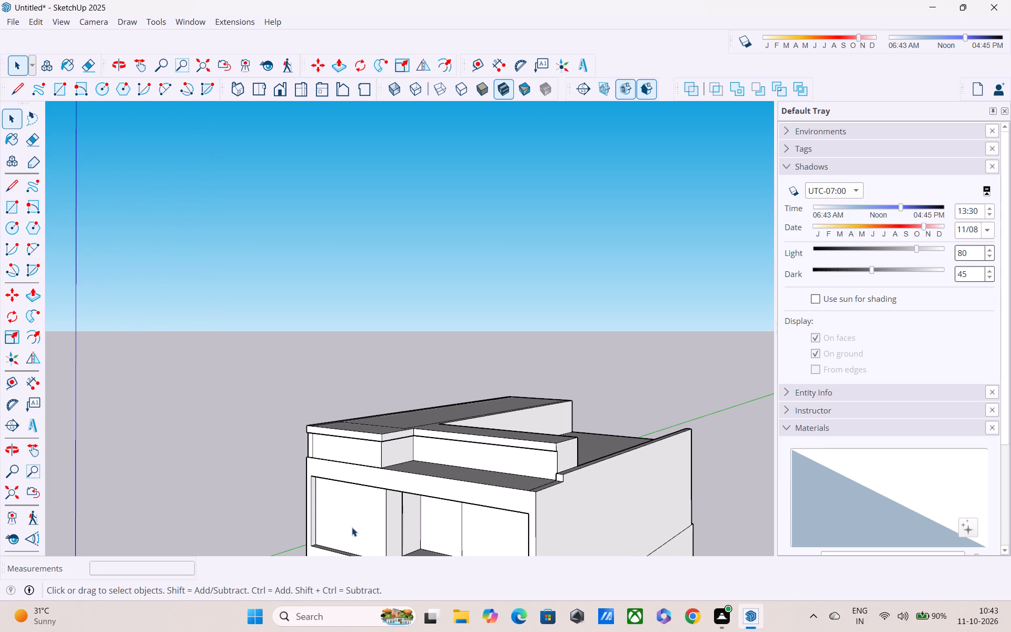
middle_drag(352, 527, 353, 496)
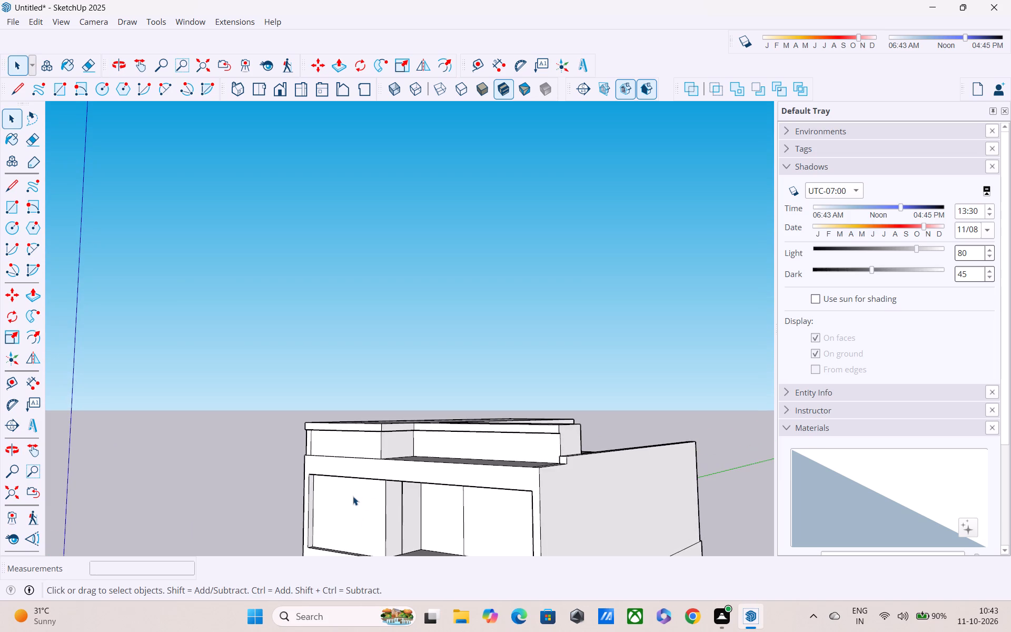
scroll(353, 496, up, 3)
middle_drag(356, 495, 389, 402)
scroll(387, 499, up, 2)
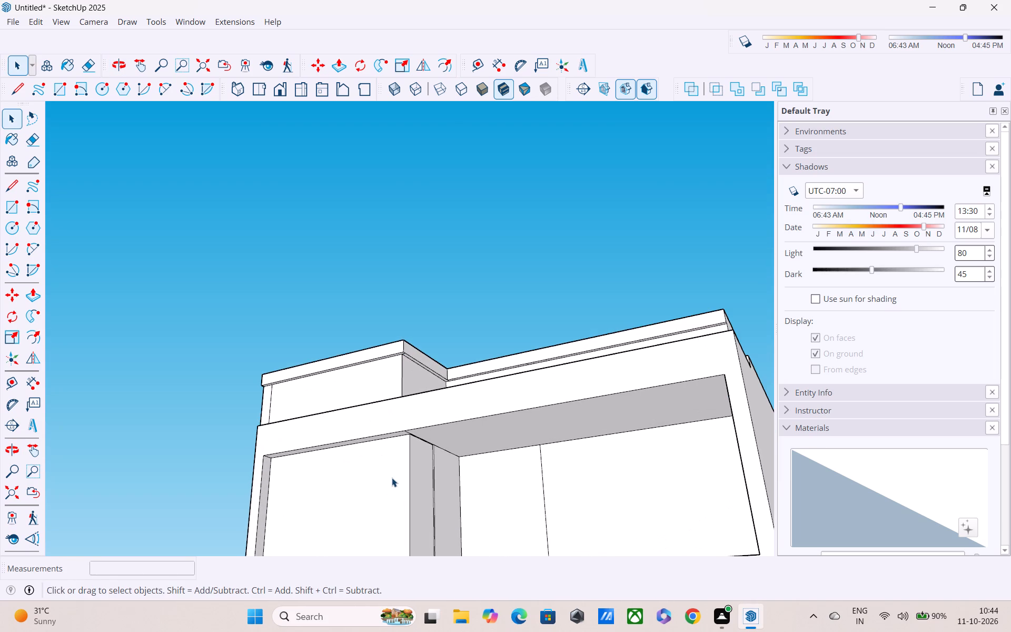
middle_drag(392, 478, 330, 475)
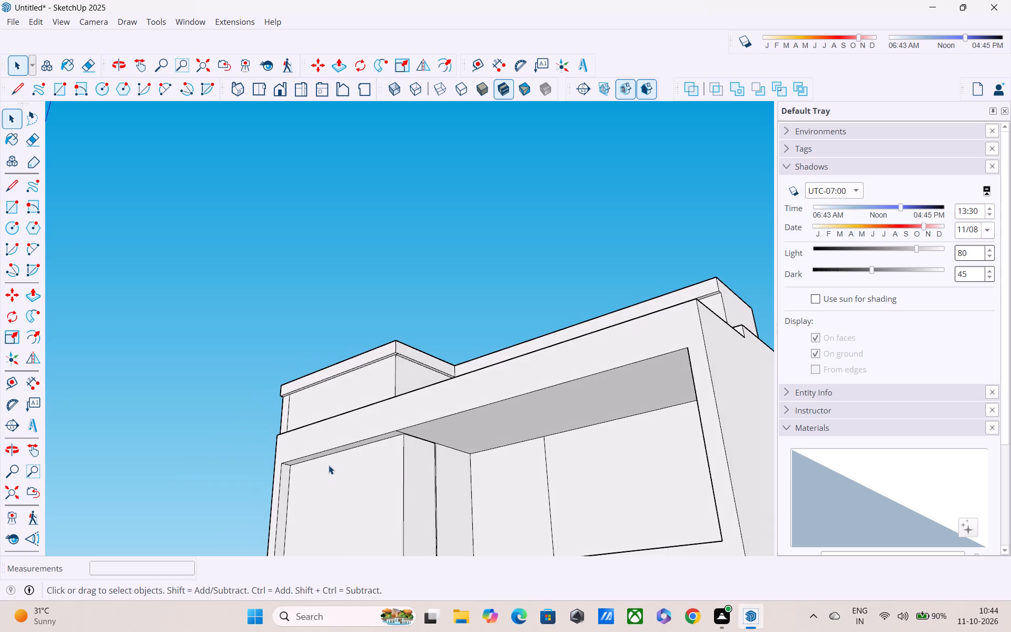
Push the upper-floor balcony wall beneath the raised roof block back about 1' 11 5/8" from the front frame.
key(p)
click(328, 490)
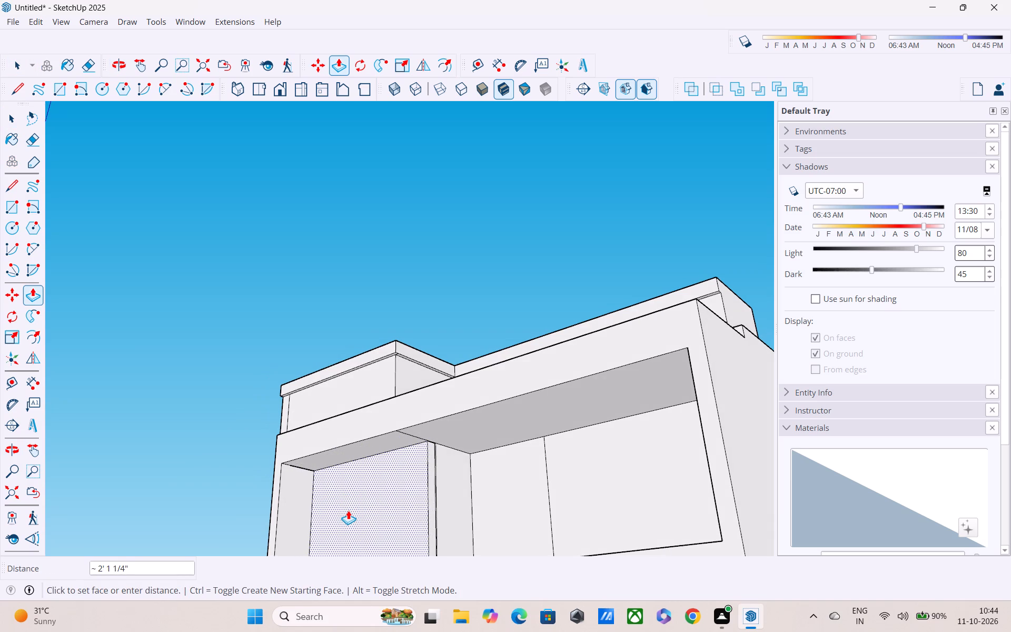
click(348, 511)
Push the narrow segment of the upper balcony's deeper back wall inward about 1' 1 1/8".
middle_drag(405, 510, 394, 561)
scroll(404, 539, down, 2)
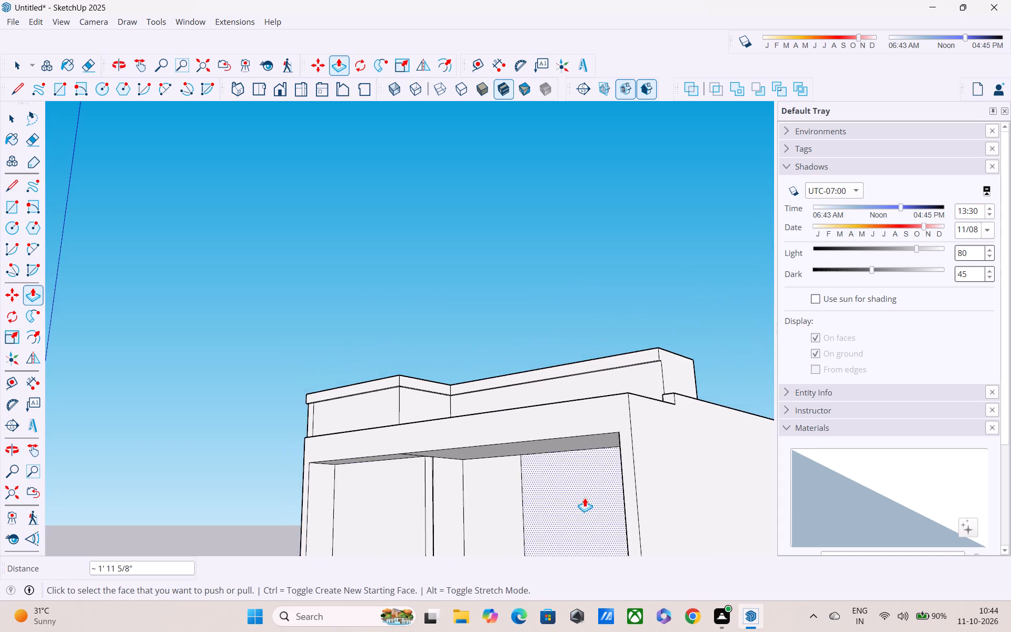
middle_drag(584, 498, 578, 501)
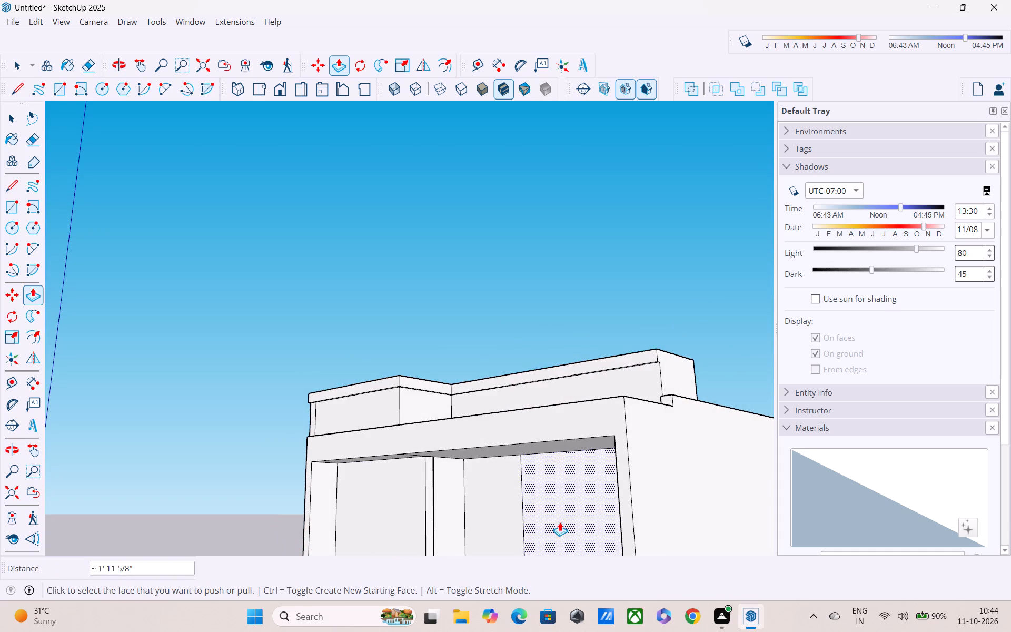
middle_drag(561, 532, 494, 561)
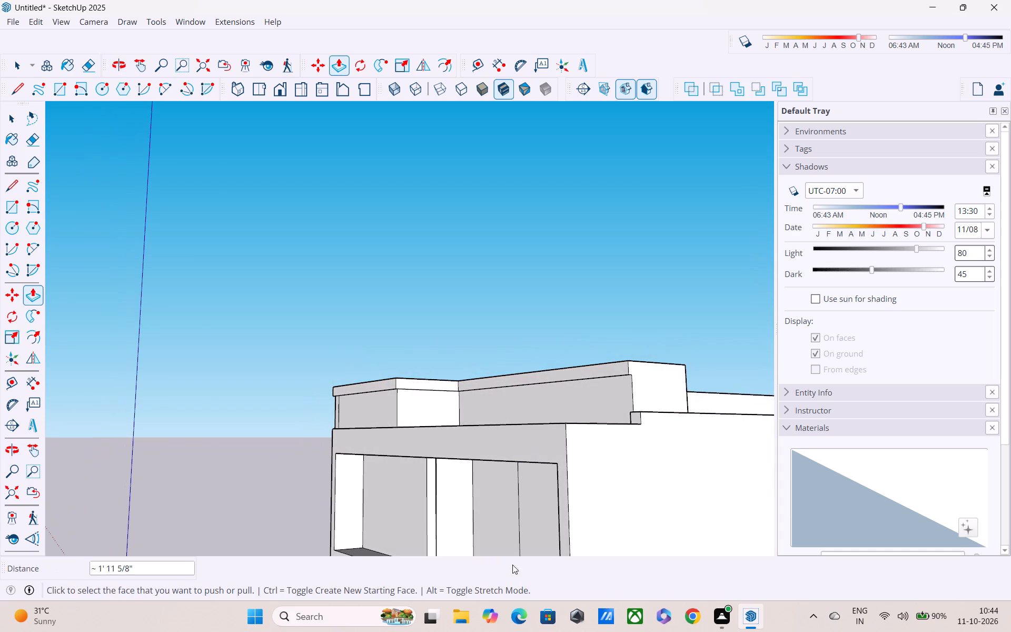
click(496, 503)
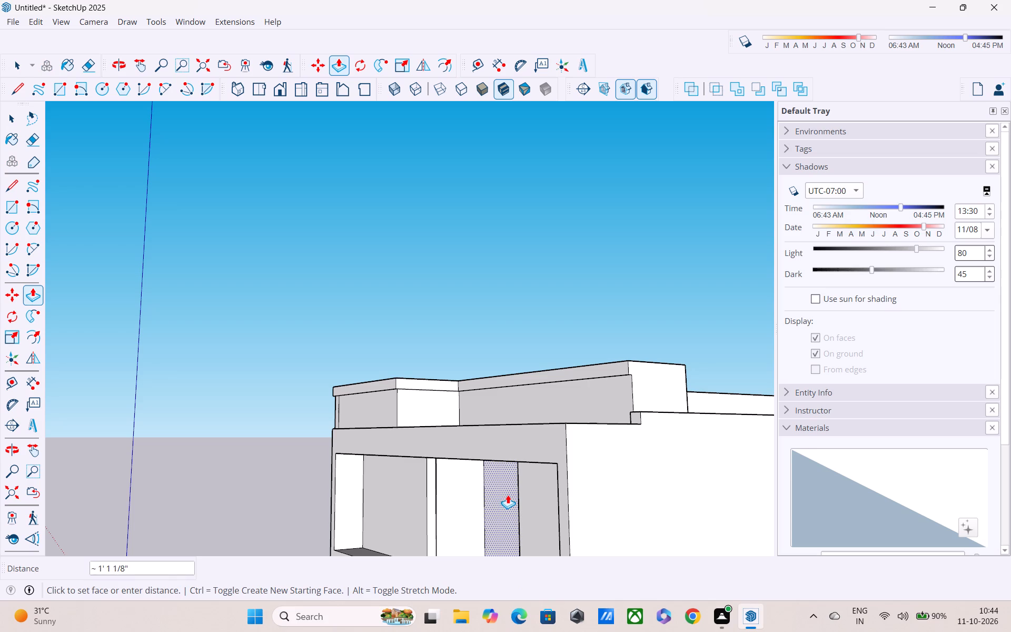
click(508, 495)
Push the wide segment of the upper balcony's deeper back wall inward 3'.
click(528, 501)
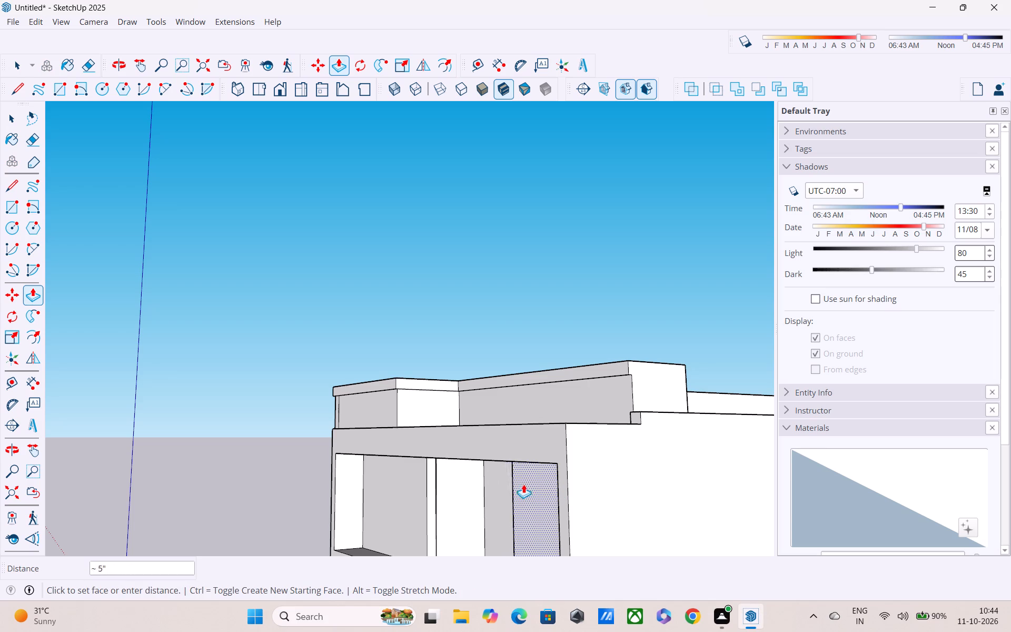
middle_drag(549, 483, 626, 487)
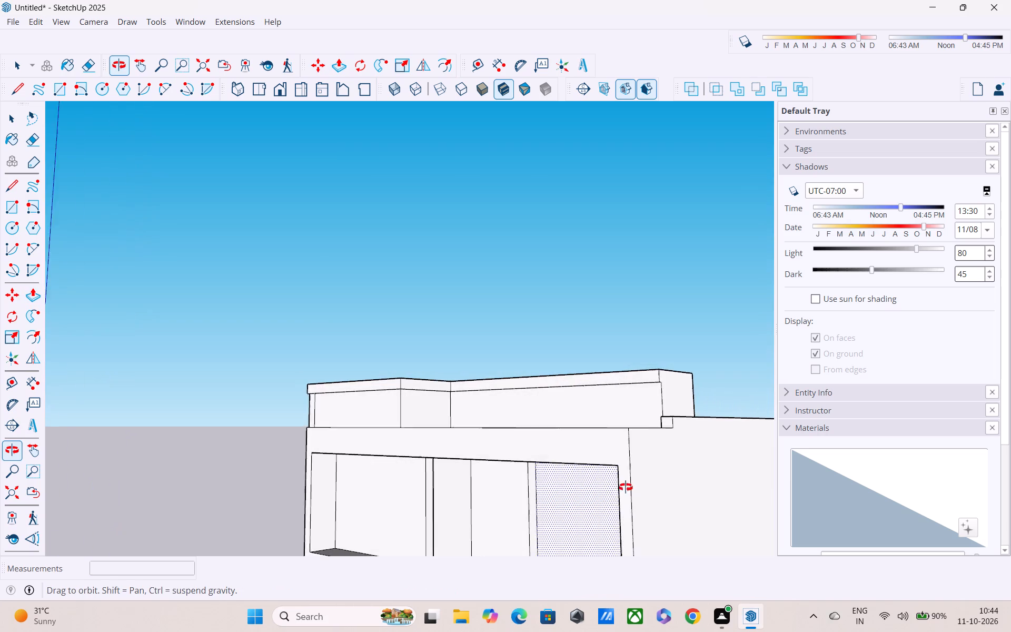
middle_drag(626, 487, 630, 483)
click(602, 490)
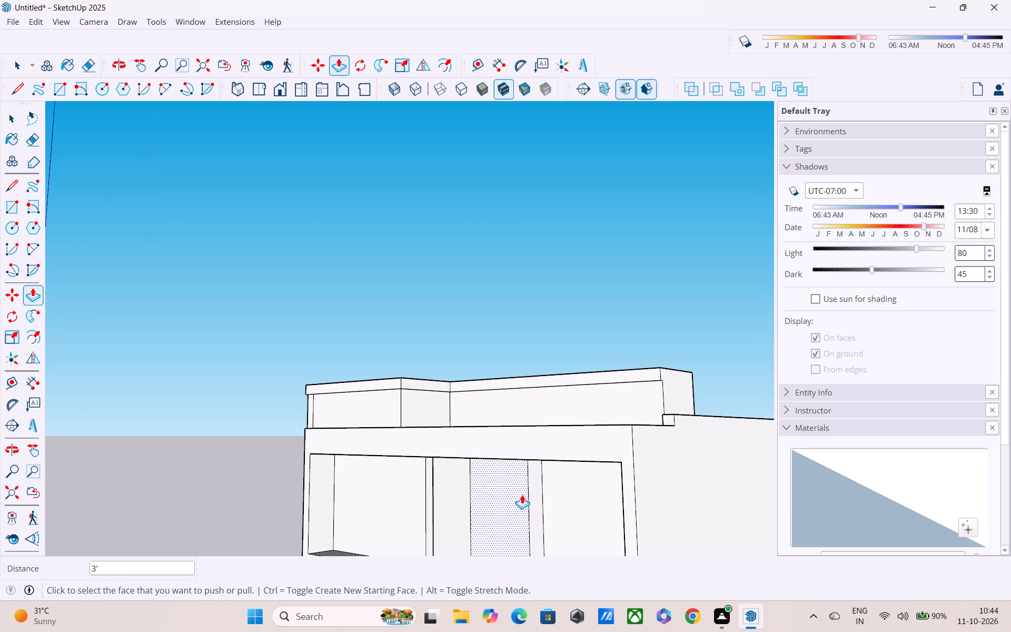
Pull the wide segment of the upper balcony's deeper back wall forward about 1' 10 7/8", flush with the narrow segment.
click(558, 493)
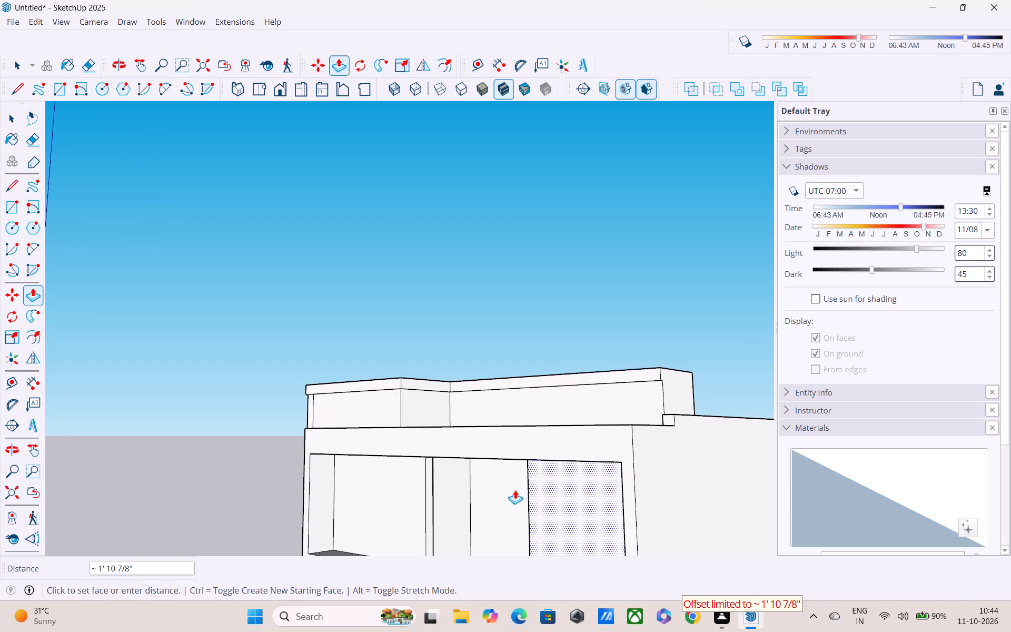
click(514, 489)
Pull the upper-floor balcony wall beneath the raised roof block forward about 1' 7/16" towards the front frame.
middle_drag(511, 496, 444, 503)
scroll(440, 502, down, 2)
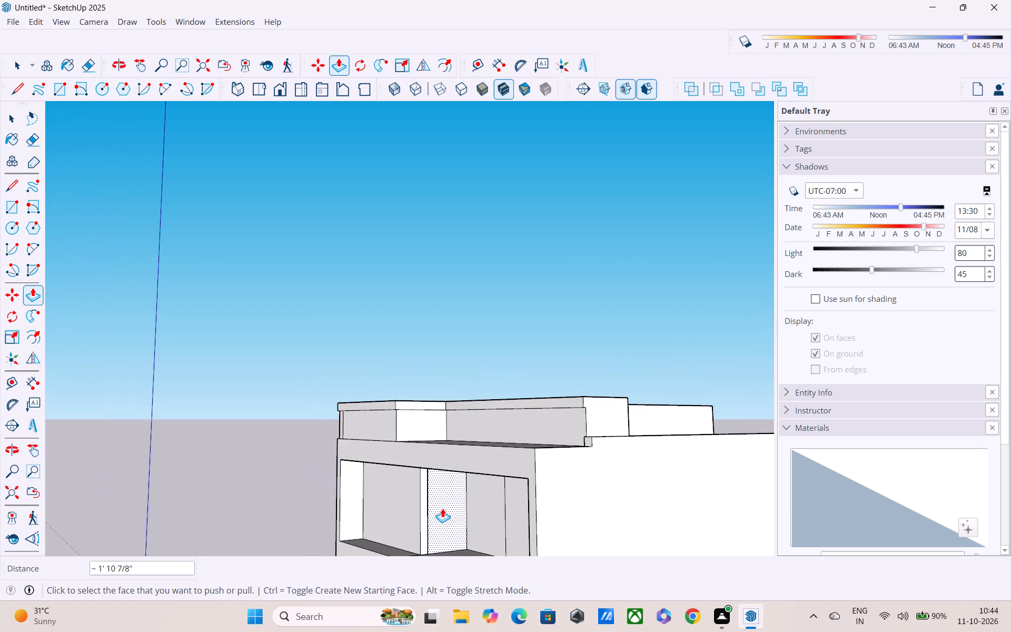
middle_drag(442, 510, 523, 499)
middle_drag(554, 506, 593, 505)
middle_drag(393, 525, 520, 526)
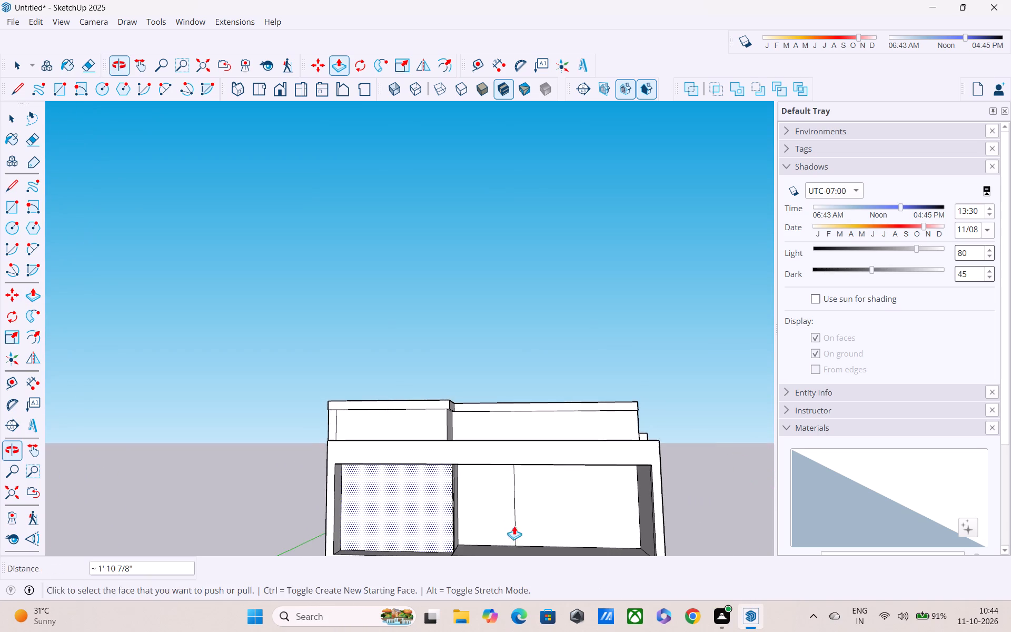
middle_drag(429, 515, 517, 523)
scroll(447, 516, down, 3)
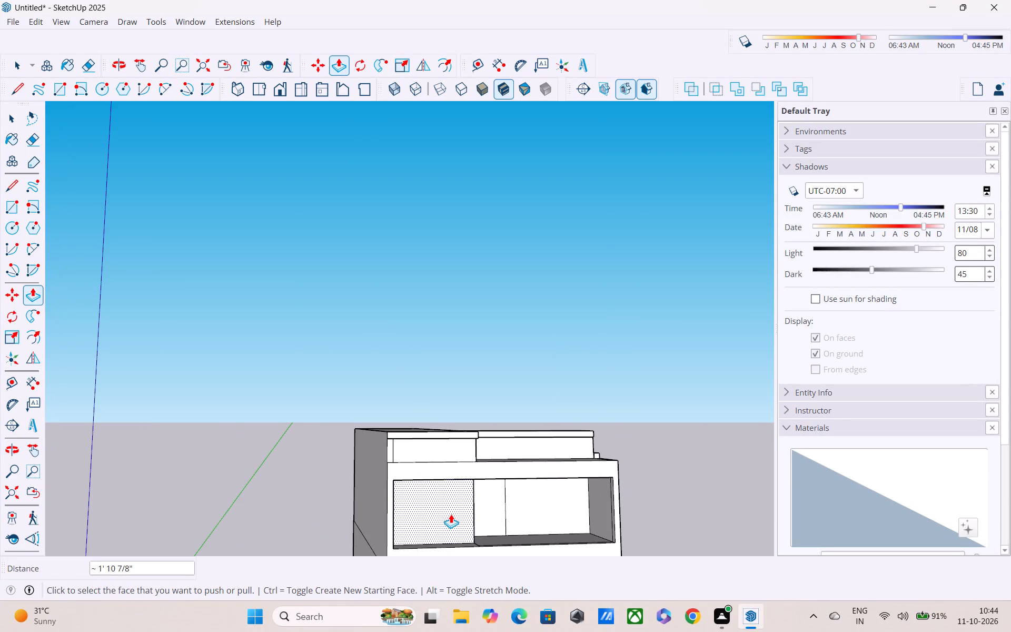
middle_drag(447, 470, 362, 483)
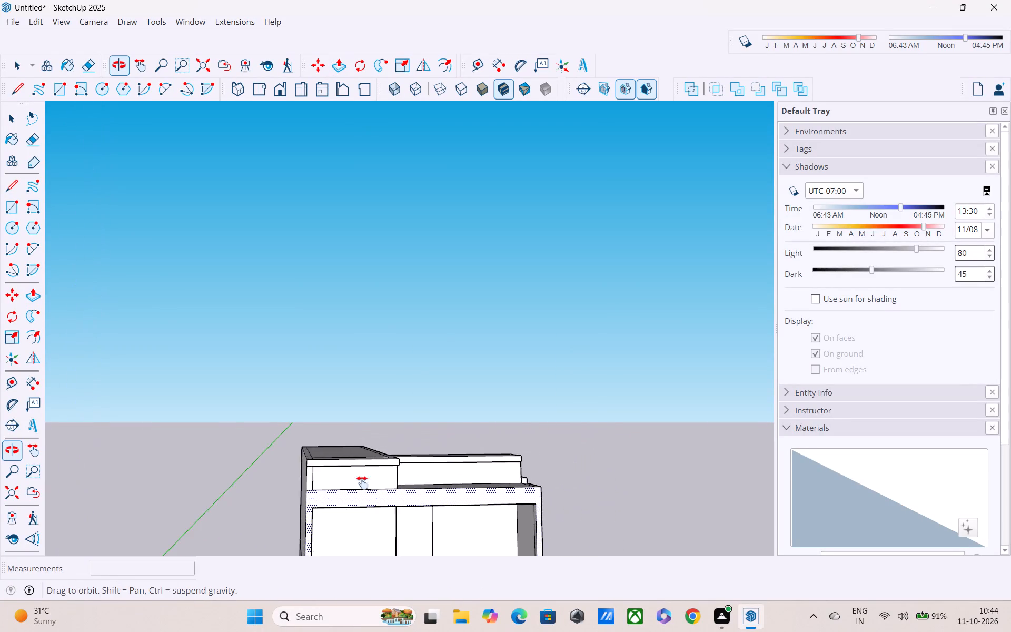
middle_drag(362, 483, 363, 485)
middle_drag(378, 508, 391, 398)
middle_drag(427, 430, 312, 485)
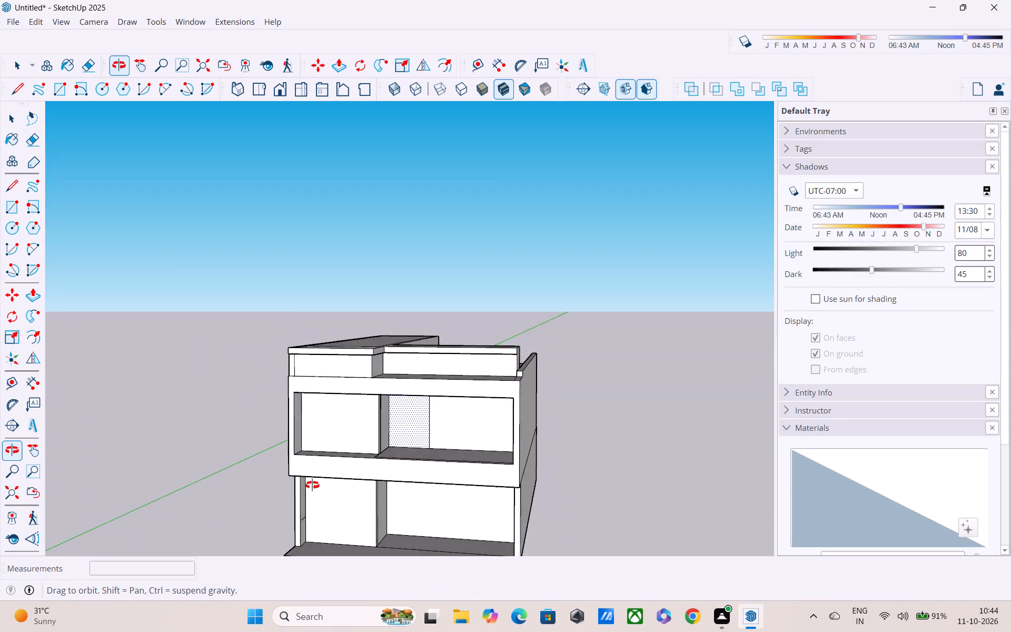
middle_drag(312, 485, 304, 503)
middle_drag(351, 453, 351, 477)
scroll(359, 448, up, 3)
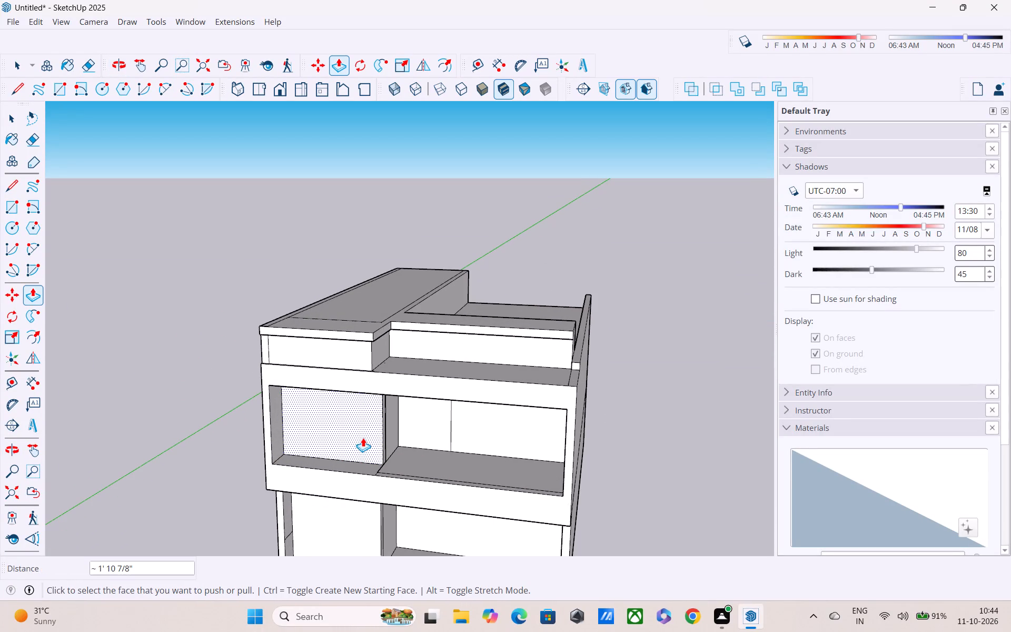
click(364, 433)
click(363, 440)
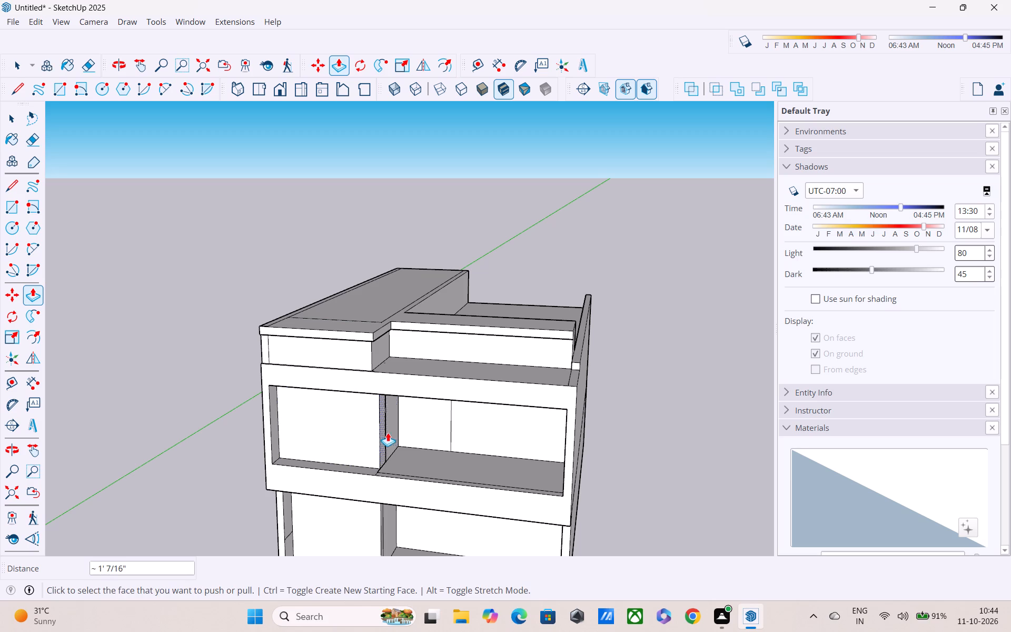
Pull the same upper balcony wall beneath the raised roof block forward another 9 7/8" or so.
middle_drag(388, 431, 358, 483)
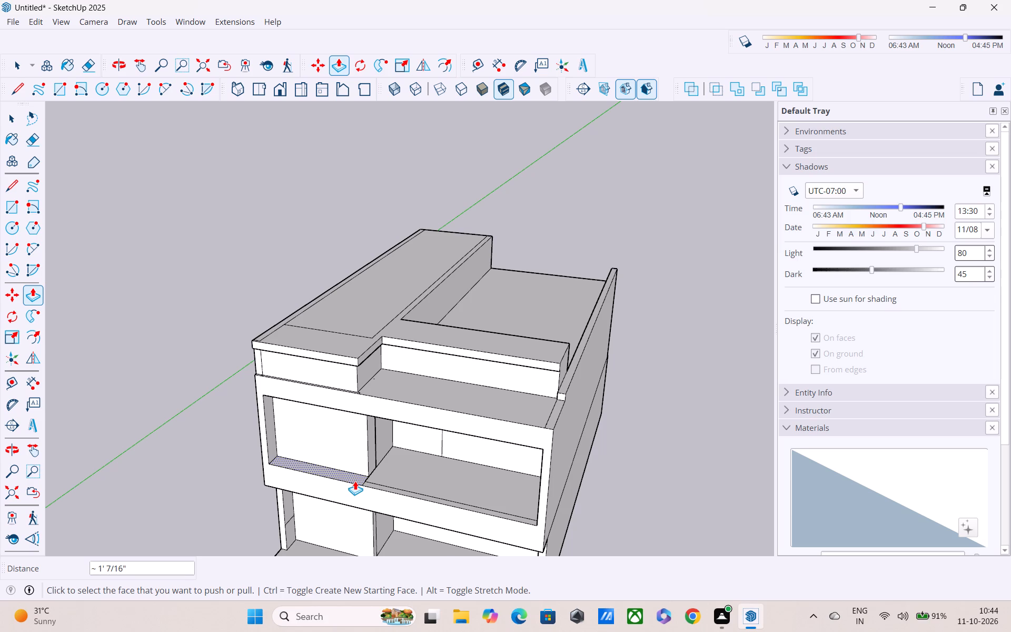
scroll(355, 481, up, 1)
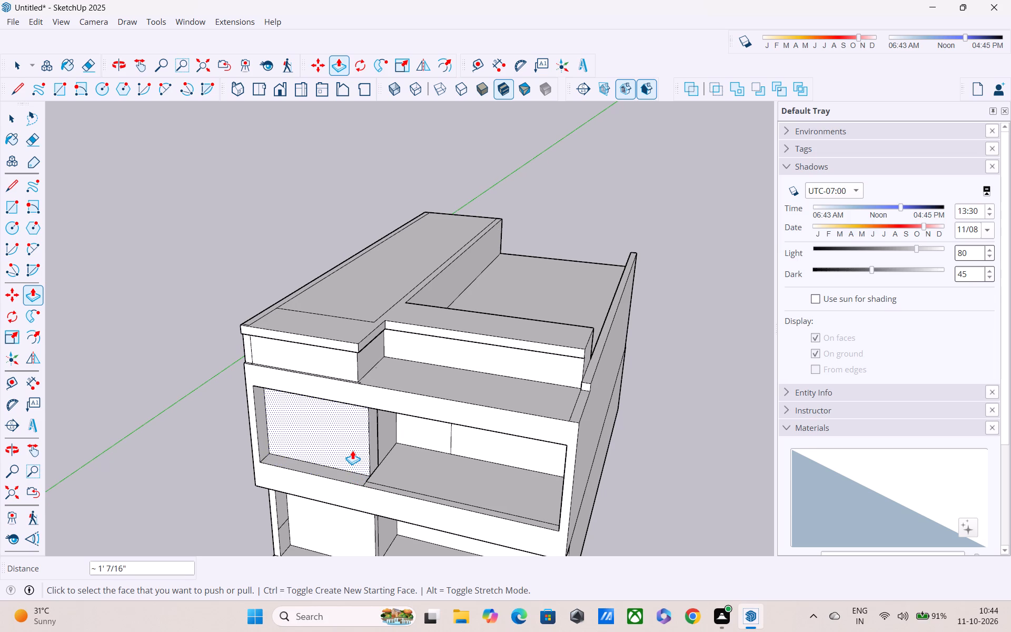
middle_drag(352, 450, 410, 406)
middle_drag(402, 428, 410, 404)
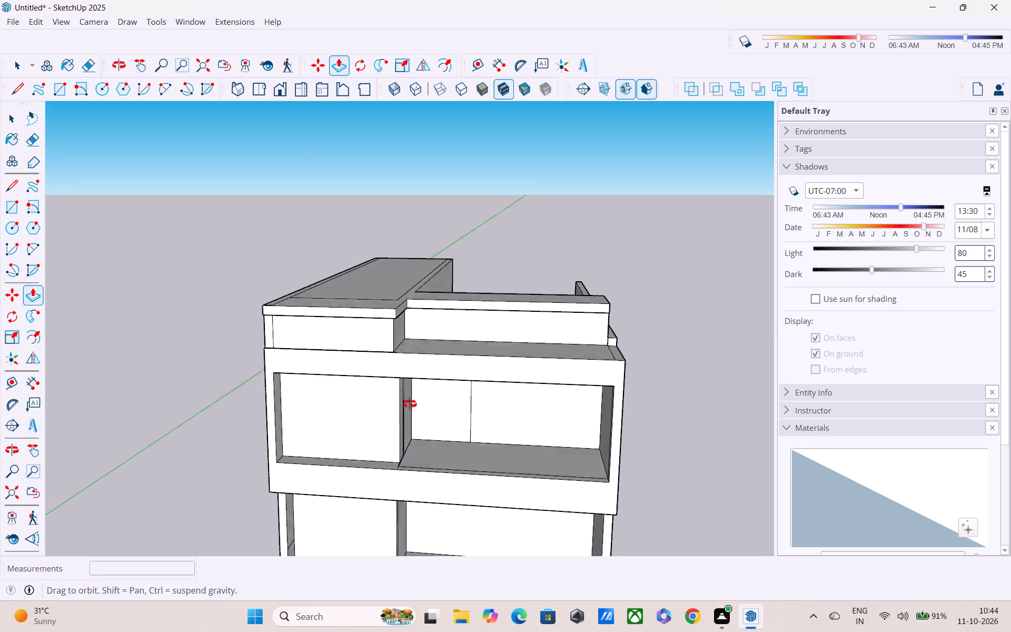
middle_drag(410, 404, 421, 368)
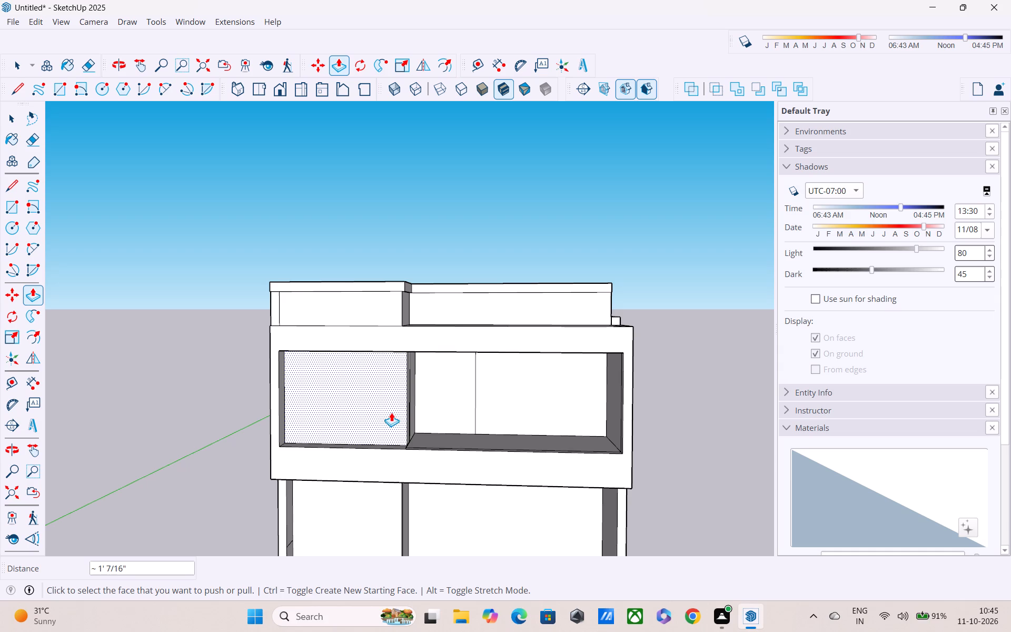
middle_drag(404, 403, 267, 486)
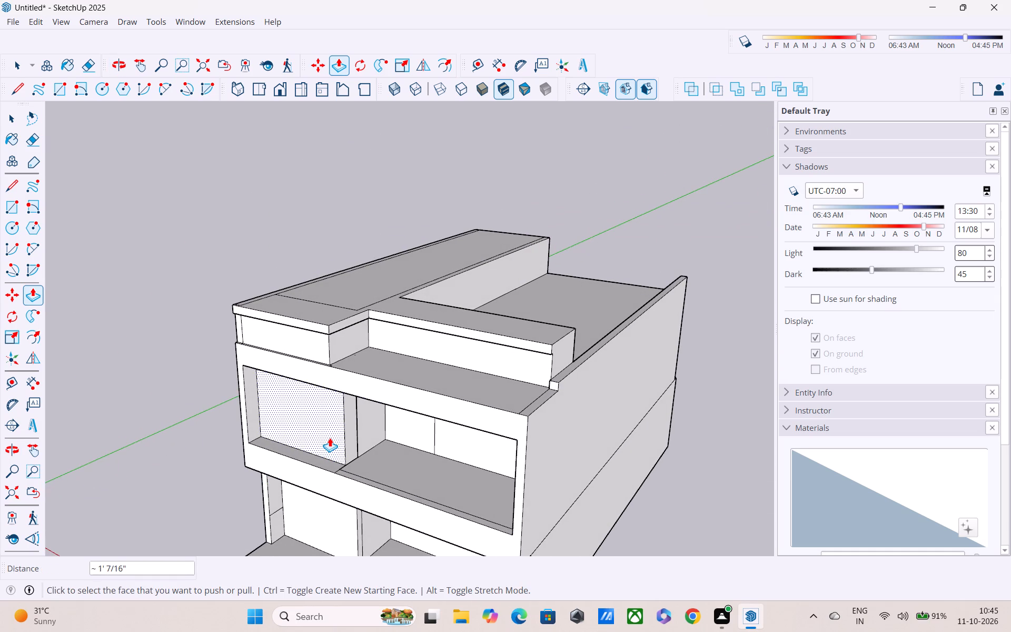
middle_drag(330, 438, 376, 347)
middle_drag(365, 391, 365, 438)
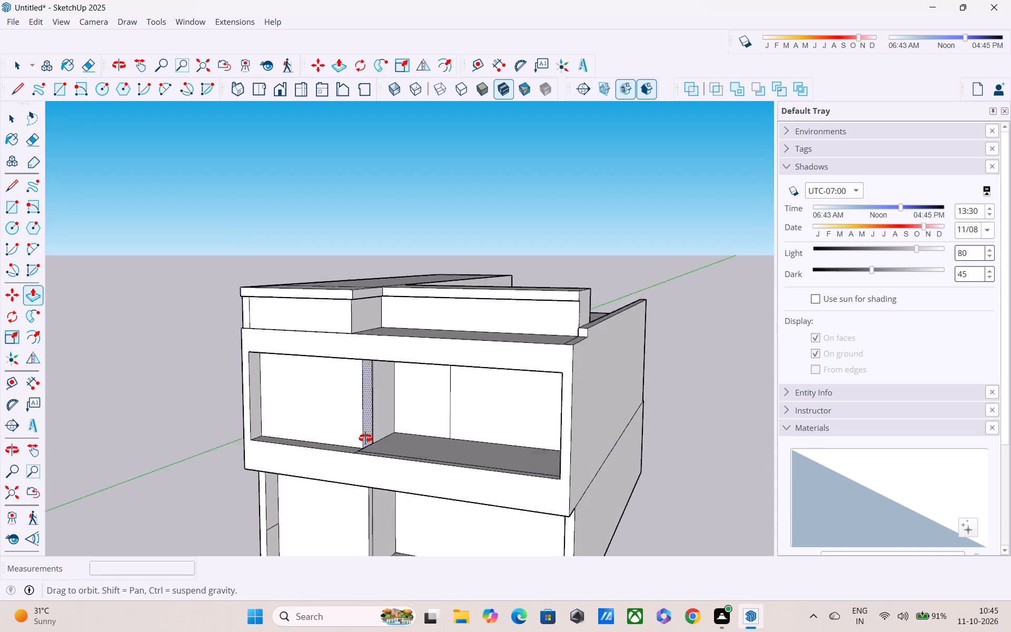
middle_drag(365, 438, 360, 473)
click(335, 417)
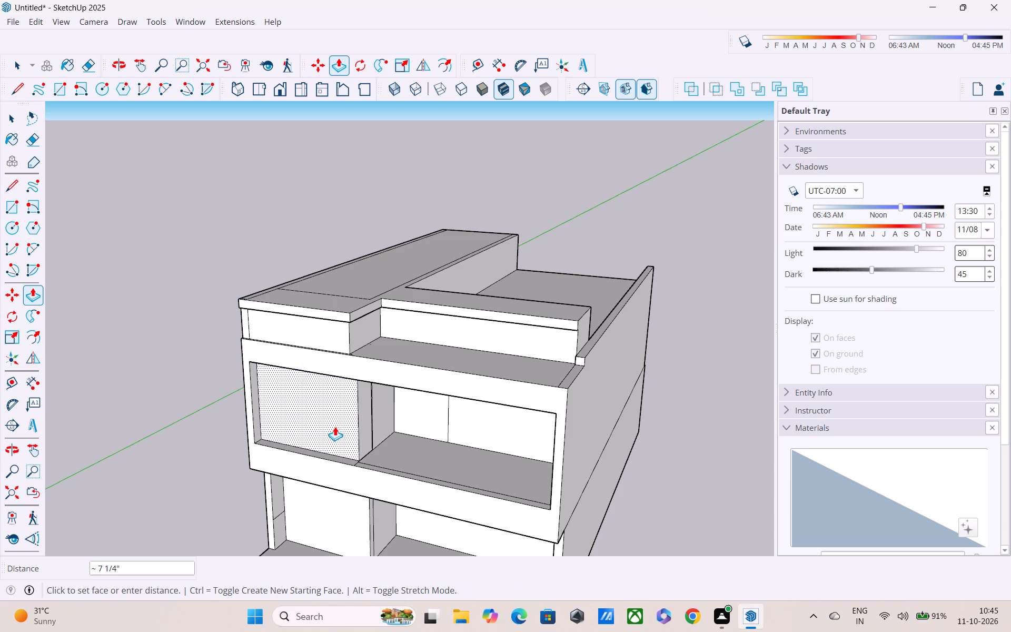
click(335, 427)
Pull the ground-floor wall beneath the raised block forward about 3' 3 11/16" to align with the upper balcony wall above.
middle_drag(366, 430, 320, 435)
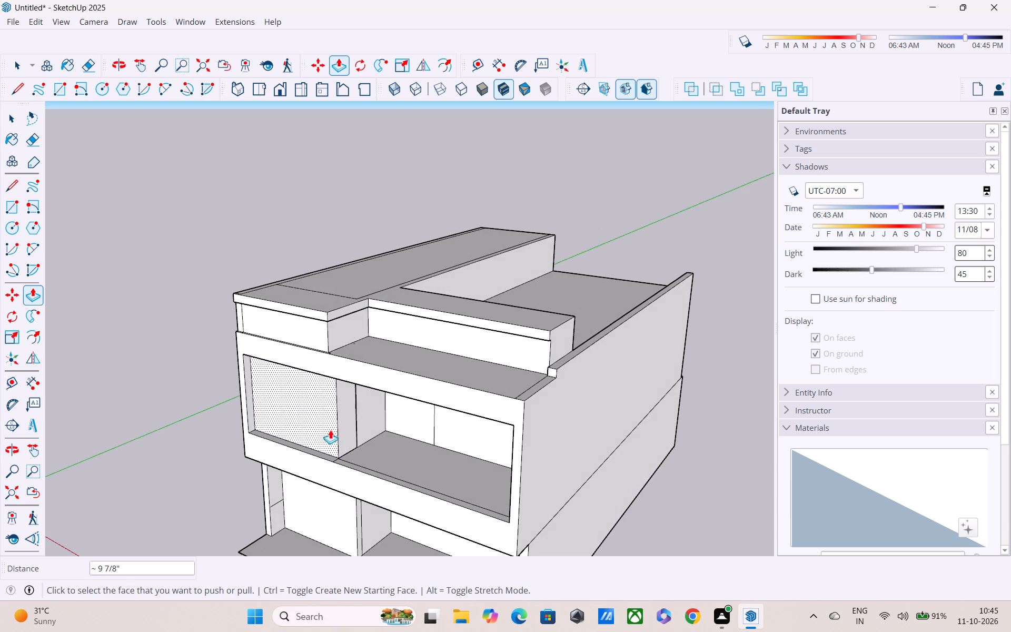
scroll(348, 423, up, 2)
scroll(361, 421, down, 1)
middle_drag(370, 431, 492, 374)
middle_drag(489, 399, 538, 377)
scroll(538, 391, down, 3)
middle_drag(520, 449, 489, 380)
middle_drag(484, 448, 319, 473)
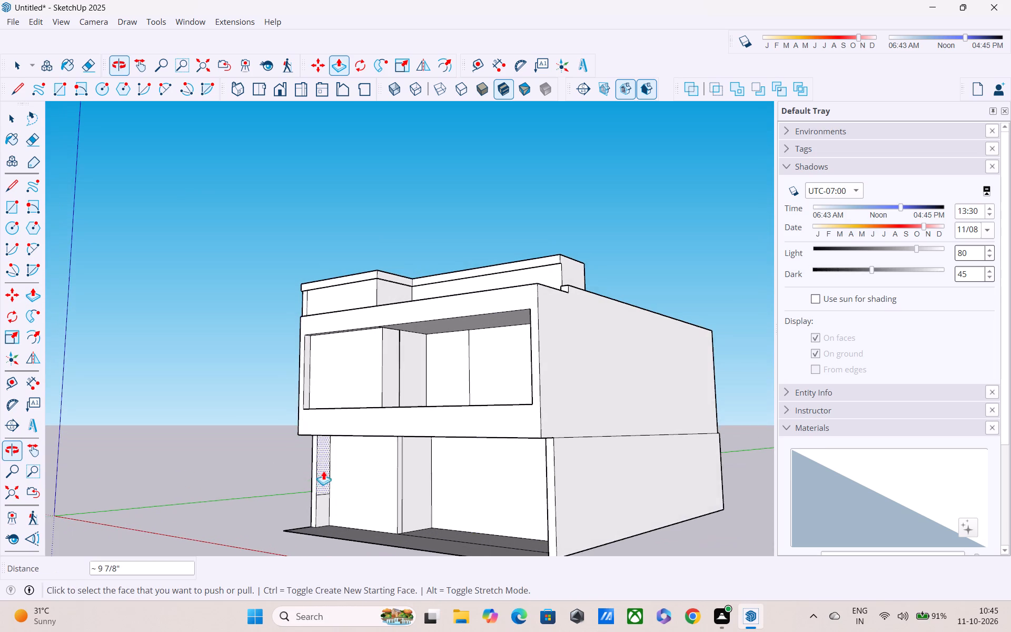
middle_drag(409, 465, 300, 475)
middle_drag(378, 457, 379, 438)
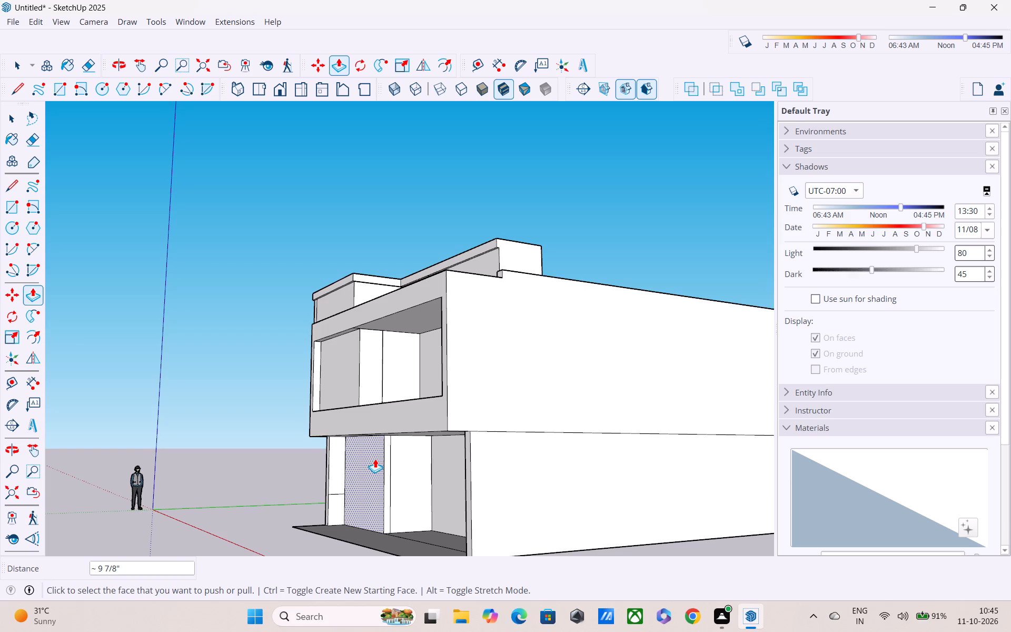
click(374, 459)
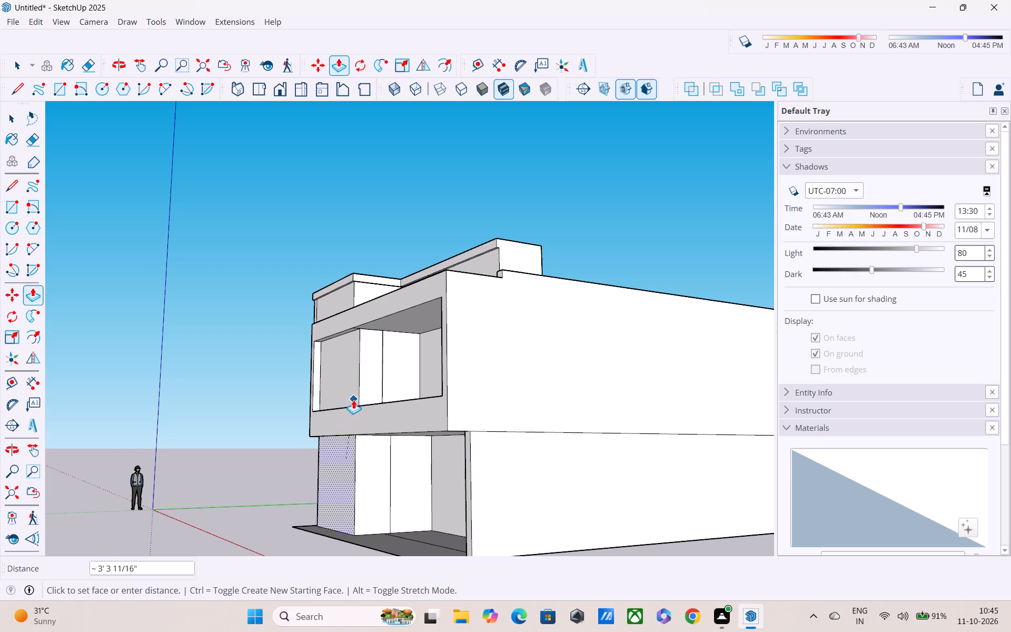
scroll(355, 397, up, 1)
middle_drag(355, 397, 369, 418)
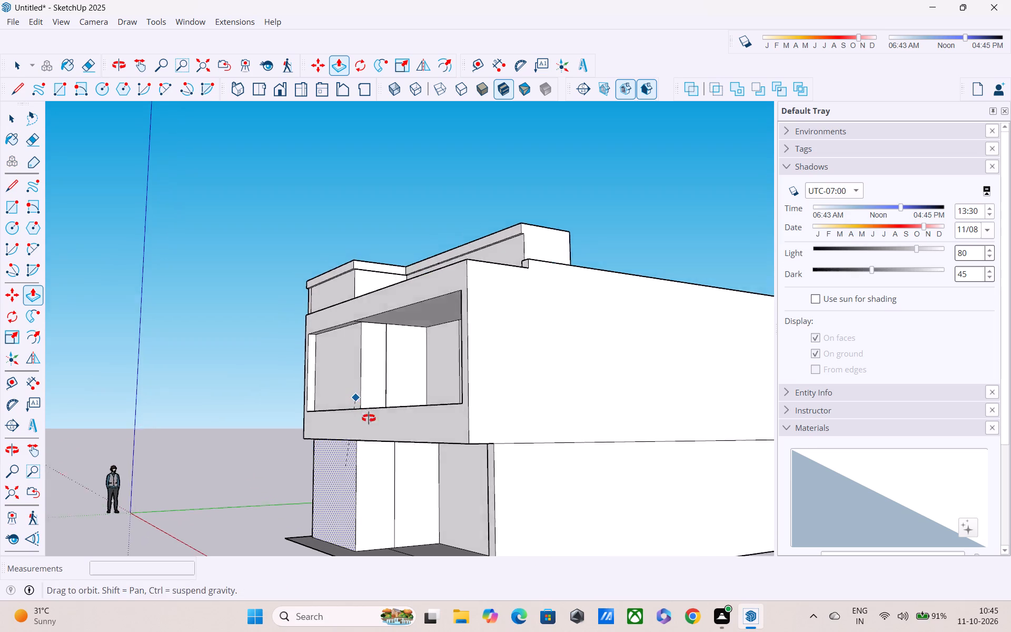
middle_drag(369, 418, 375, 437)
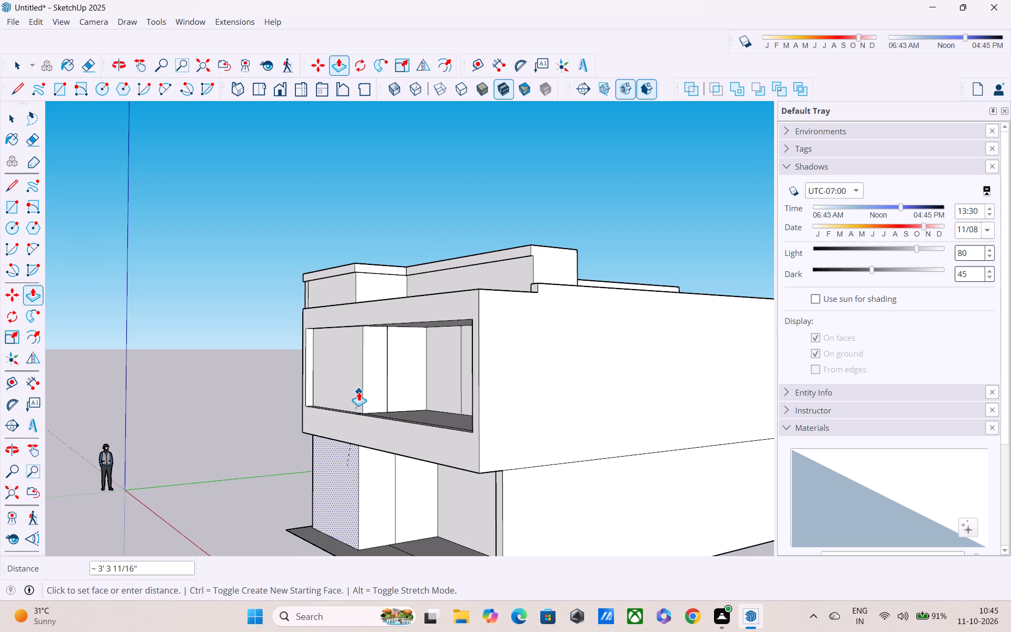
click(358, 391)
Pull the front end of the ground-floor side wall beneath the raised block forward about 2' 1 3/4", flush with the upper frame.
middle_drag(361, 436, 546, 447)
middle_drag(450, 454, 680, 441)
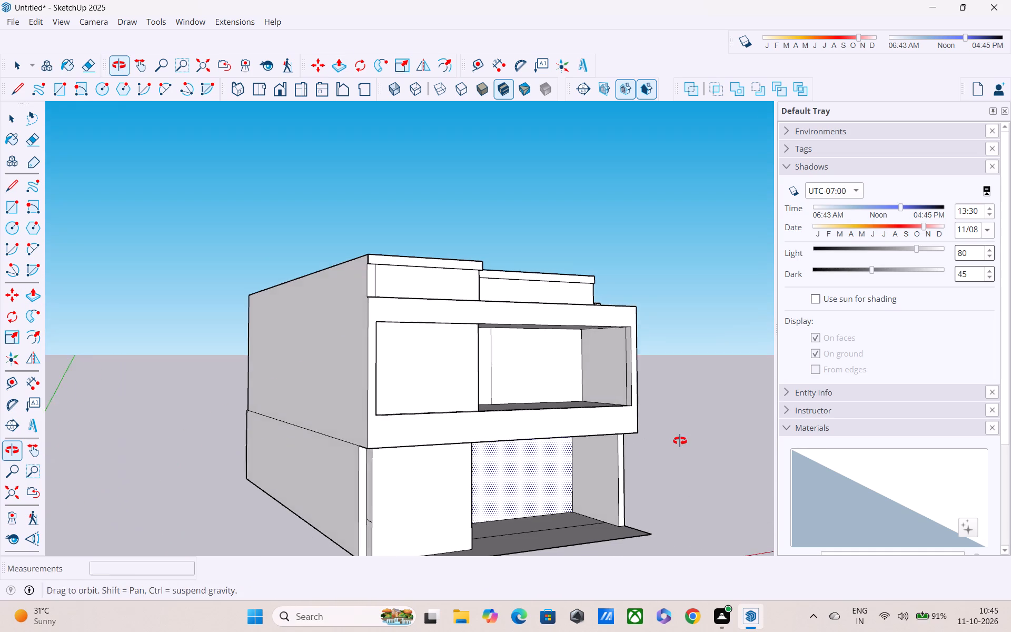
middle_drag(680, 441, 676, 441)
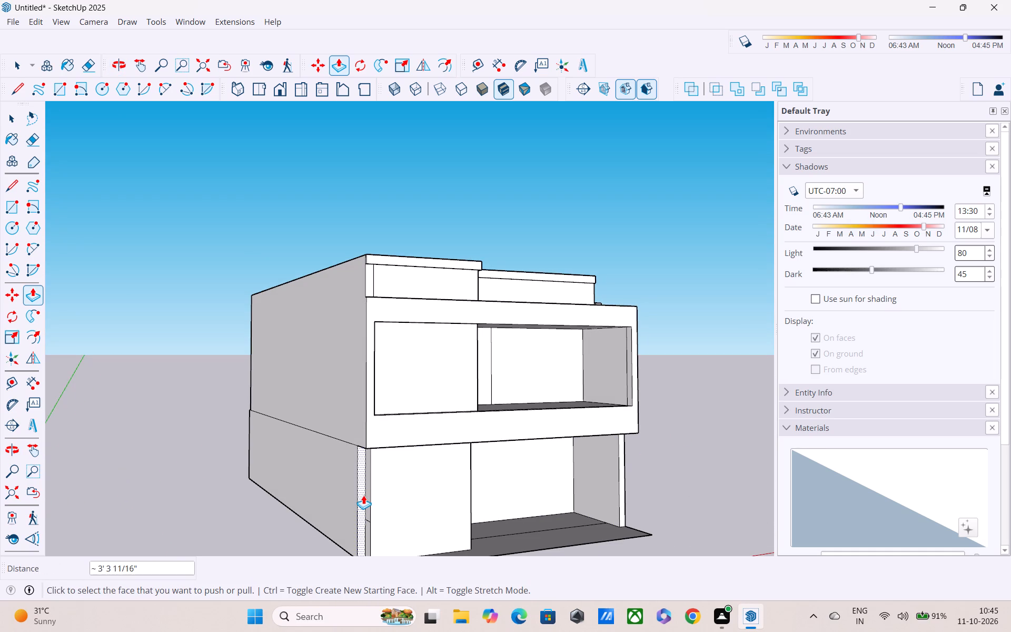
click(363, 495)
click(375, 434)
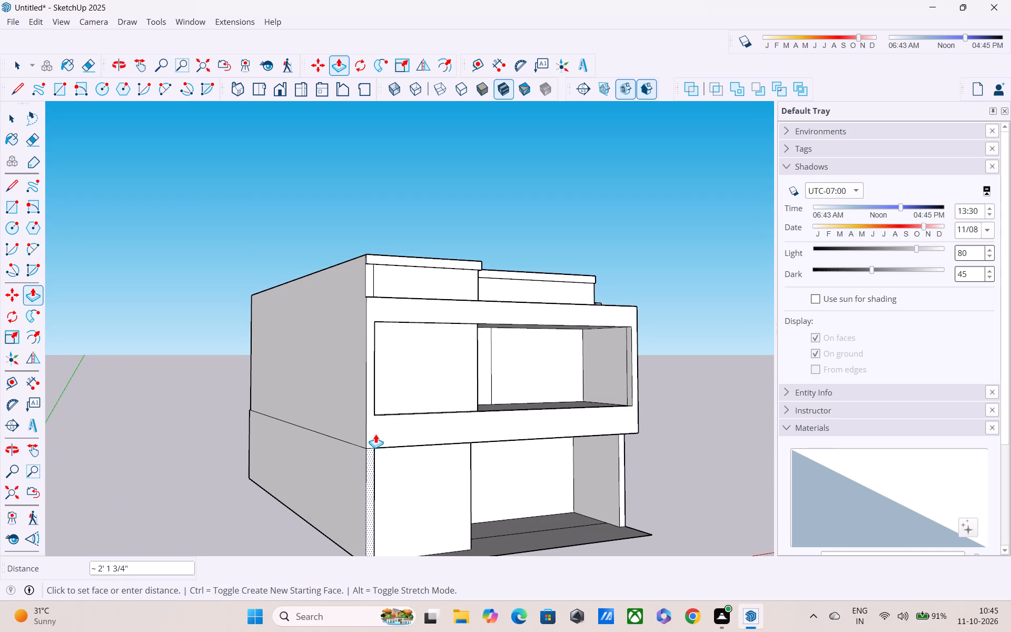
Pull the ground floor's deeper back wall forward about 1' 10 7/8" to align with the upper balcony's back wall.
middle_drag(398, 456, 241, 481)
middle_drag(368, 480, 157, 491)
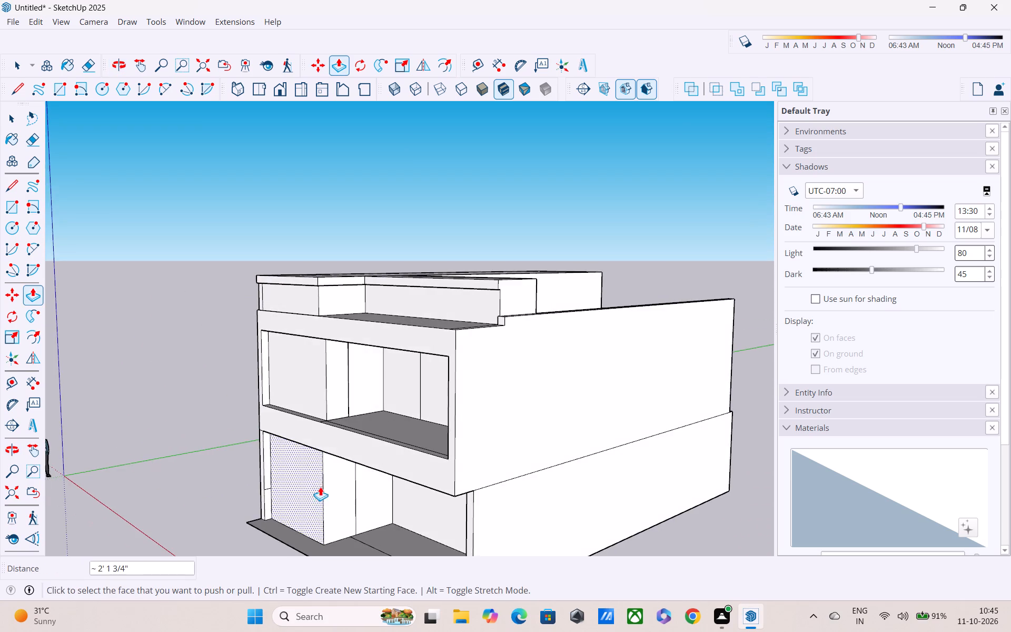
middle_drag(320, 487, 350, 443)
click(436, 485)
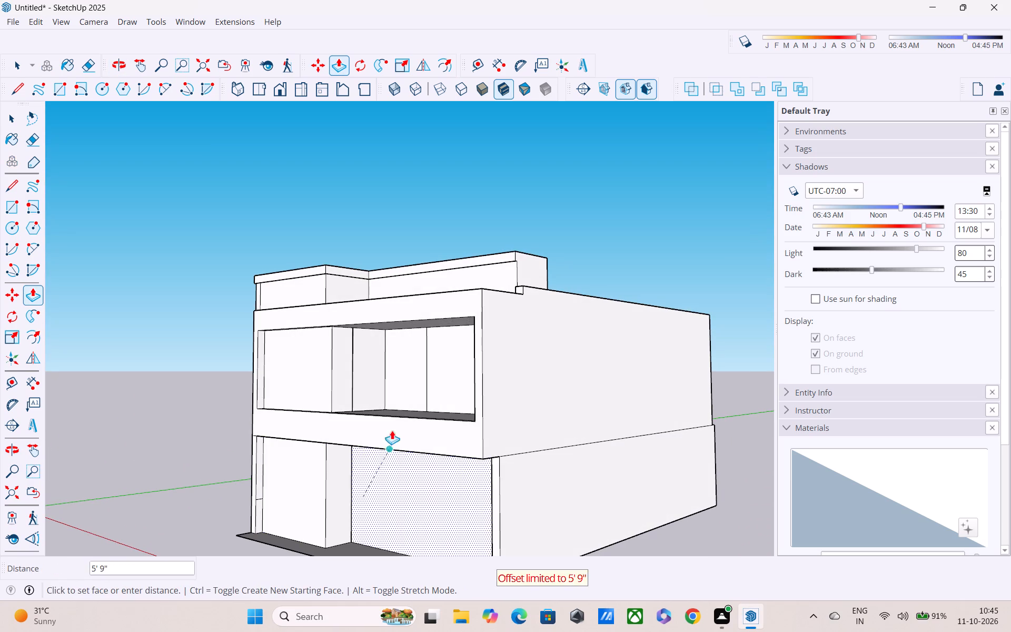
click(408, 389)
Examine the front facade from several angles to compare the ground-floor and upper-floor wall depths.
middle_drag(418, 471, 501, 485)
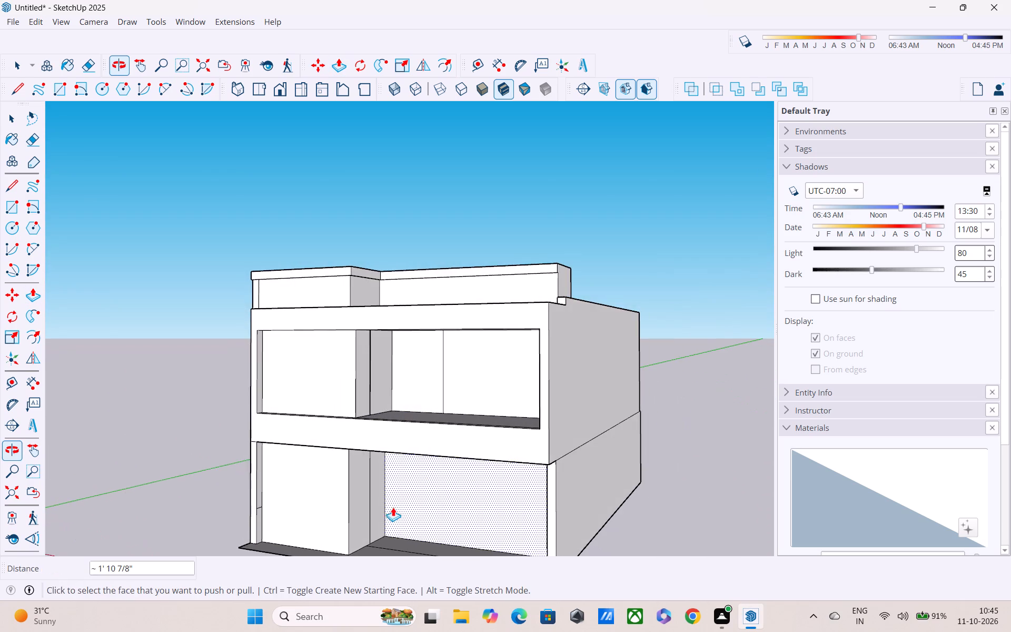
scroll(393, 507, down, 2)
middle_drag(422, 503, 641, 472)
middle_drag(491, 479, 394, 544)
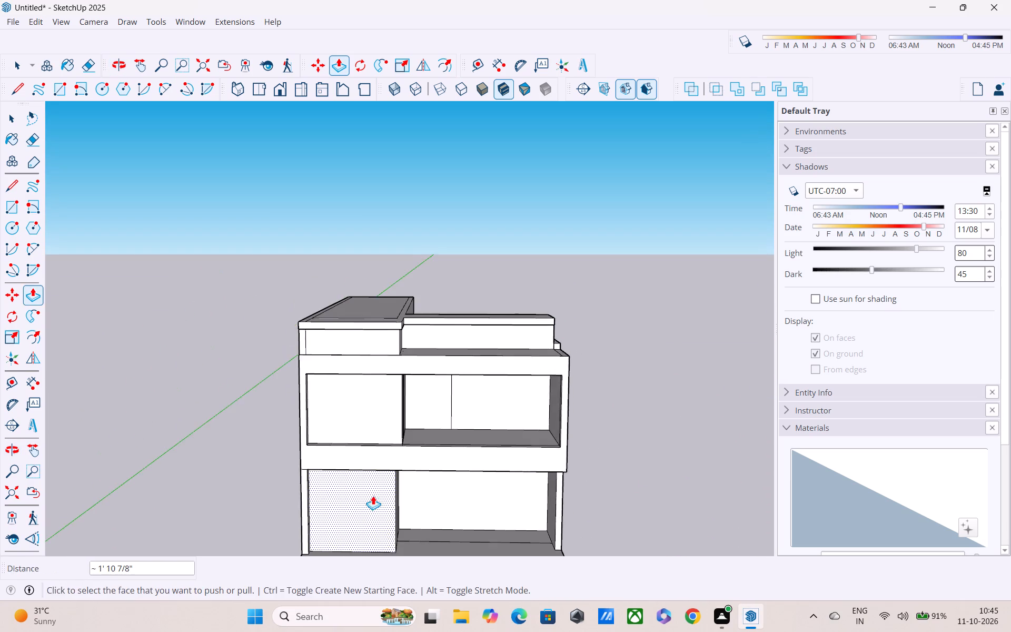
middle_drag(373, 496, 302, 500)
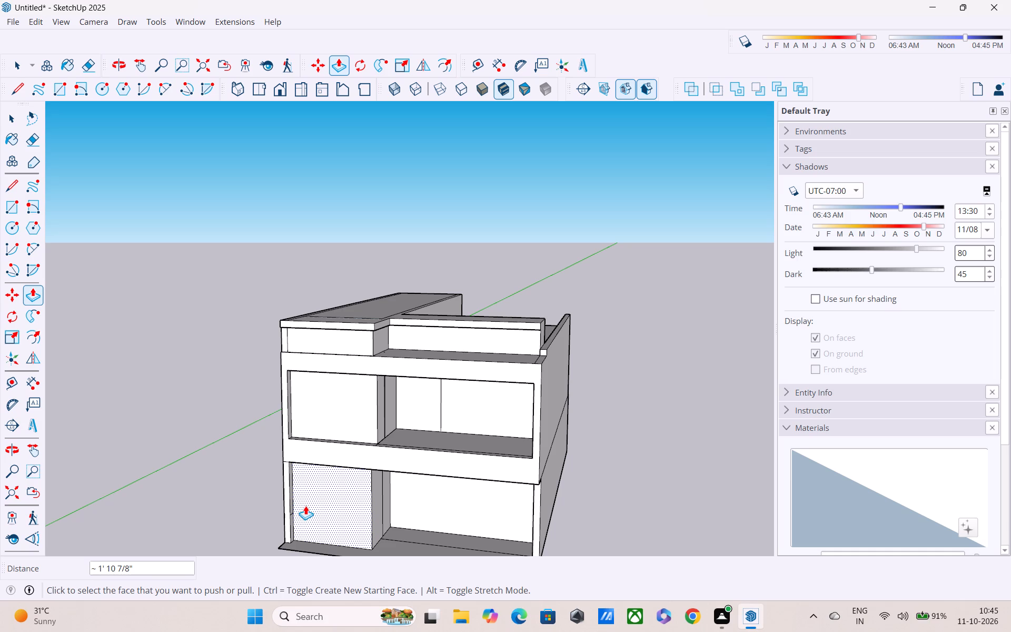
scroll(305, 506, down, 3)
middle_drag(321, 508, 334, 542)
middle_drag(386, 461, 313, 458)
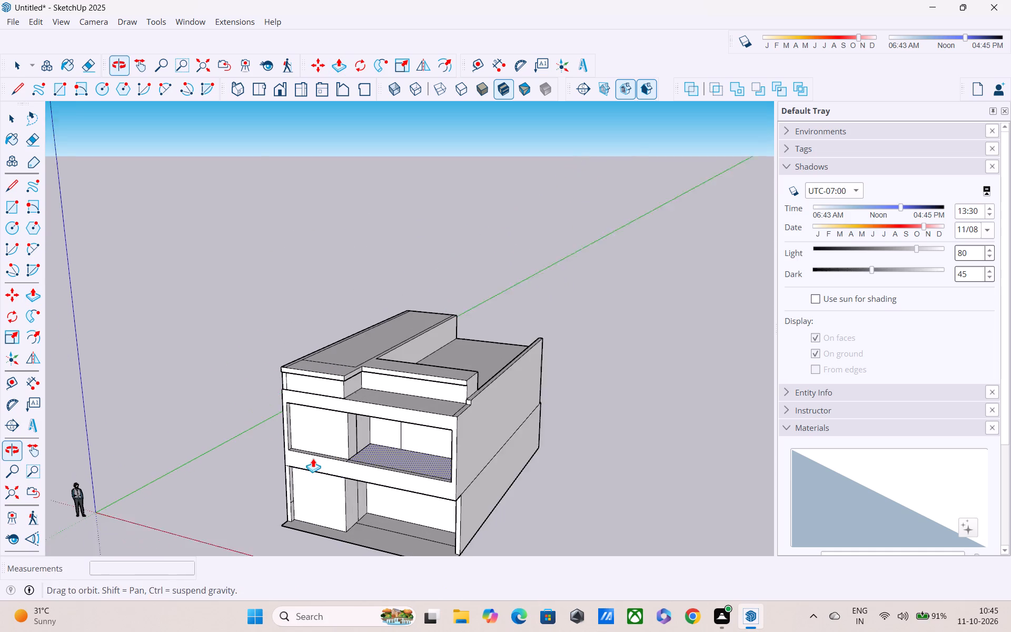
middle_drag(313, 458, 315, 460)
middle_drag(391, 444, 391, 423)
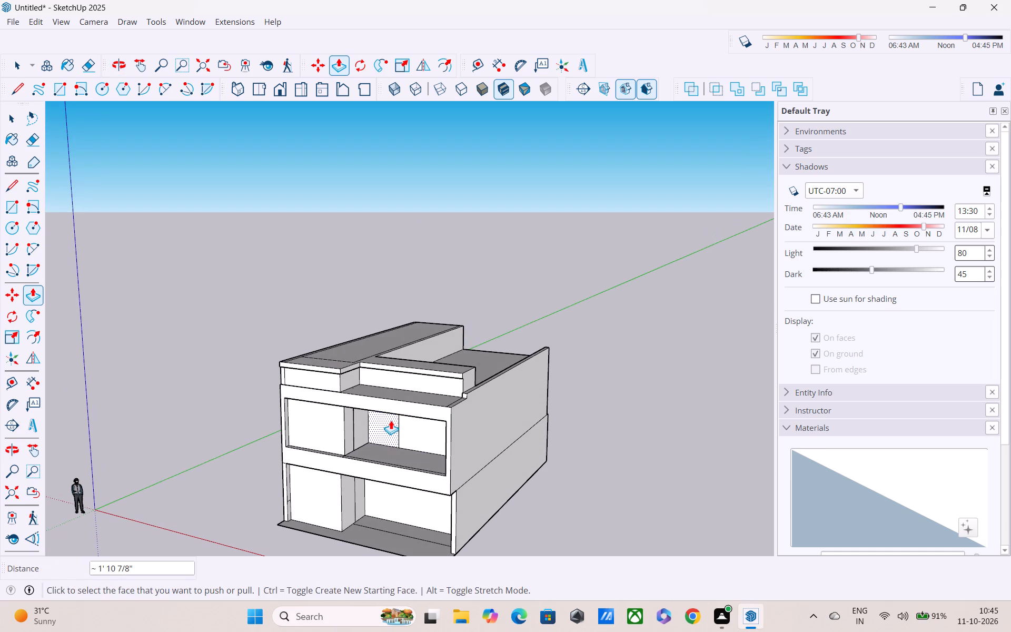
key(Escape)
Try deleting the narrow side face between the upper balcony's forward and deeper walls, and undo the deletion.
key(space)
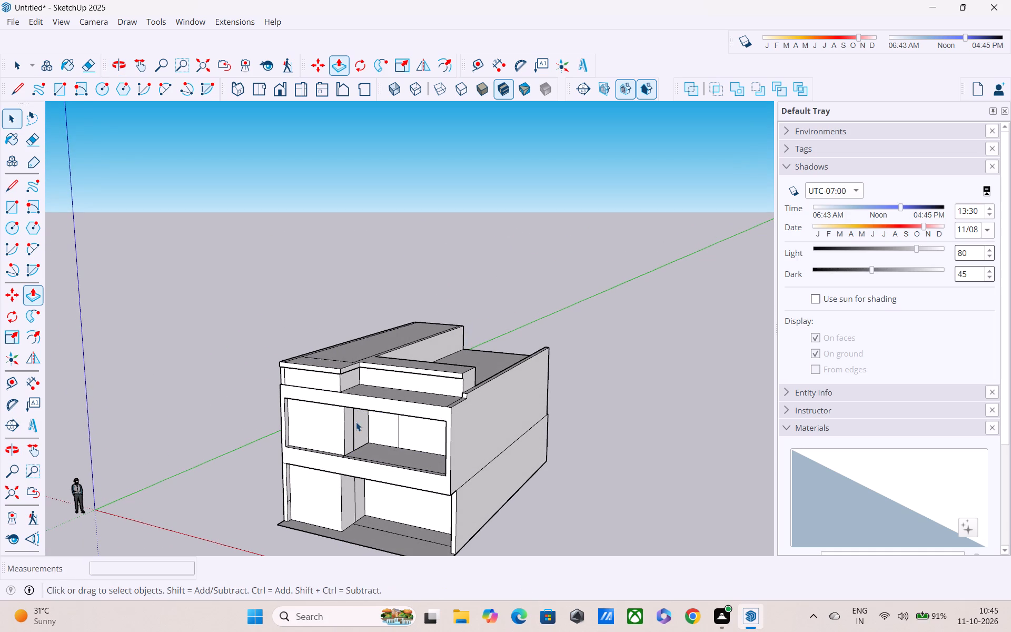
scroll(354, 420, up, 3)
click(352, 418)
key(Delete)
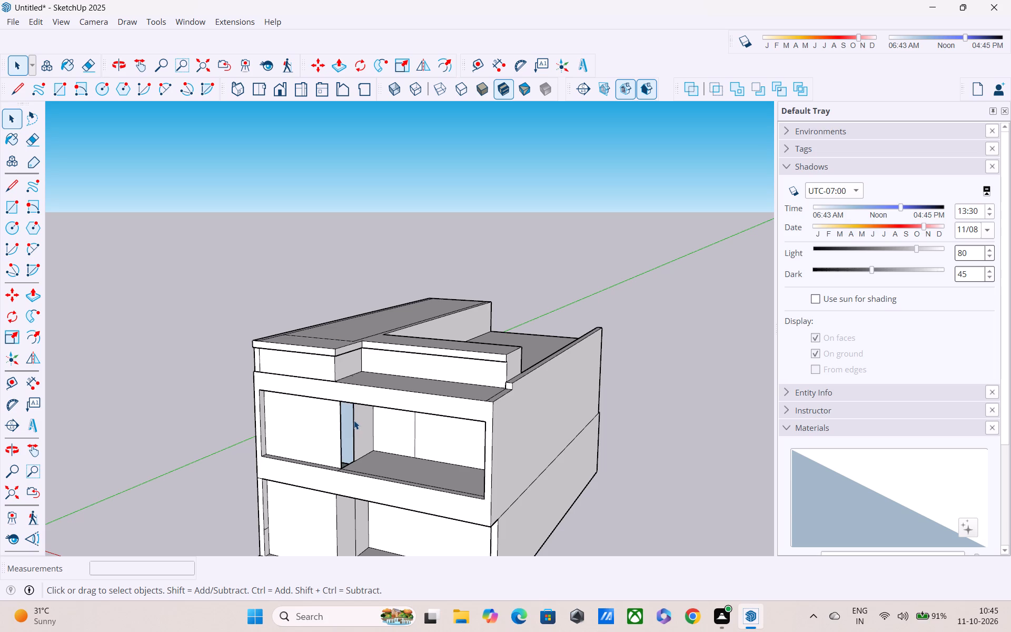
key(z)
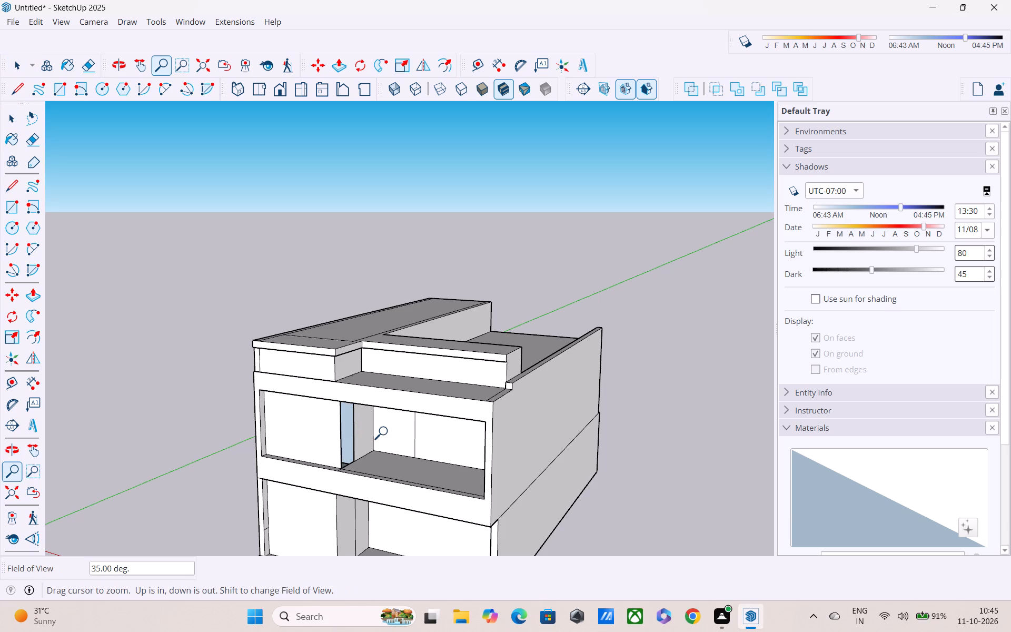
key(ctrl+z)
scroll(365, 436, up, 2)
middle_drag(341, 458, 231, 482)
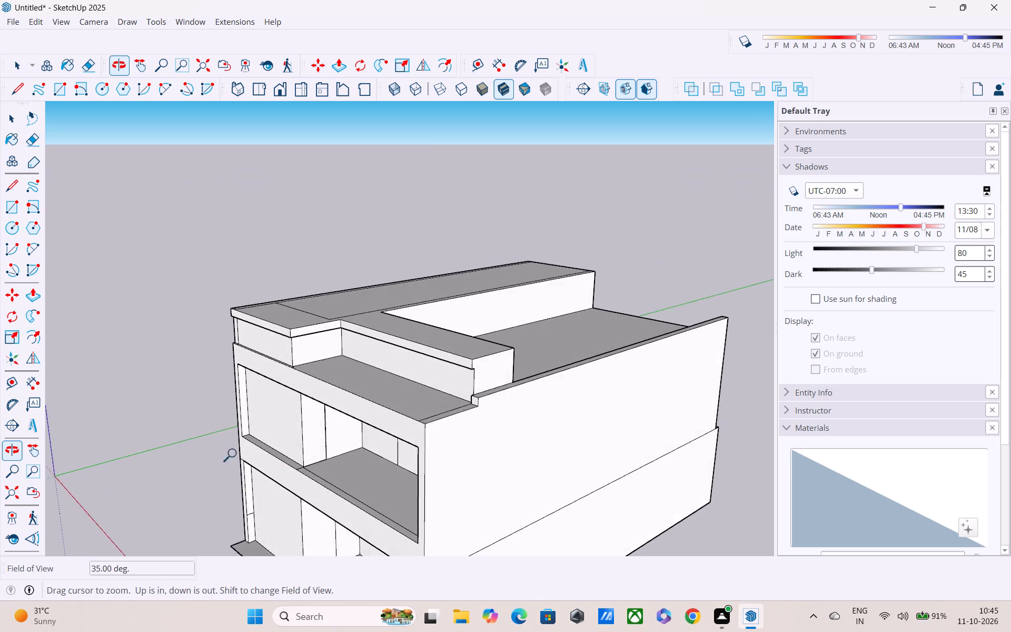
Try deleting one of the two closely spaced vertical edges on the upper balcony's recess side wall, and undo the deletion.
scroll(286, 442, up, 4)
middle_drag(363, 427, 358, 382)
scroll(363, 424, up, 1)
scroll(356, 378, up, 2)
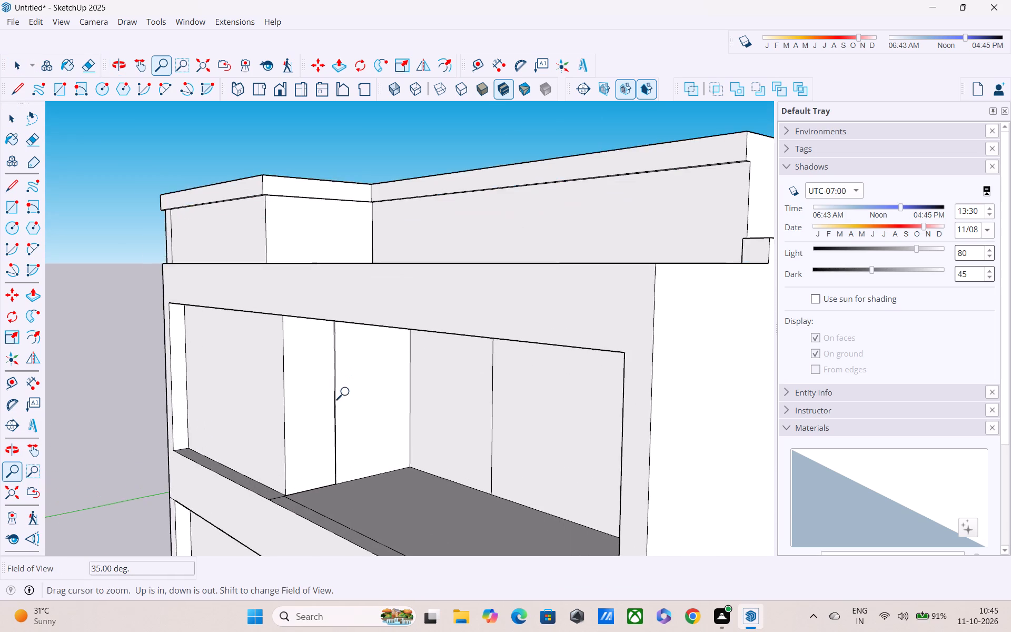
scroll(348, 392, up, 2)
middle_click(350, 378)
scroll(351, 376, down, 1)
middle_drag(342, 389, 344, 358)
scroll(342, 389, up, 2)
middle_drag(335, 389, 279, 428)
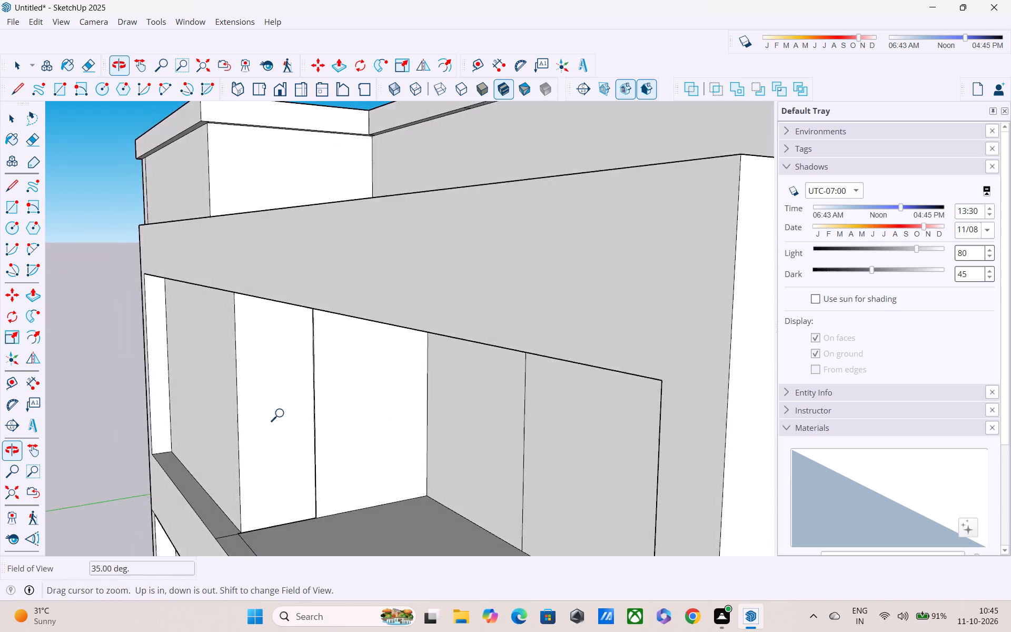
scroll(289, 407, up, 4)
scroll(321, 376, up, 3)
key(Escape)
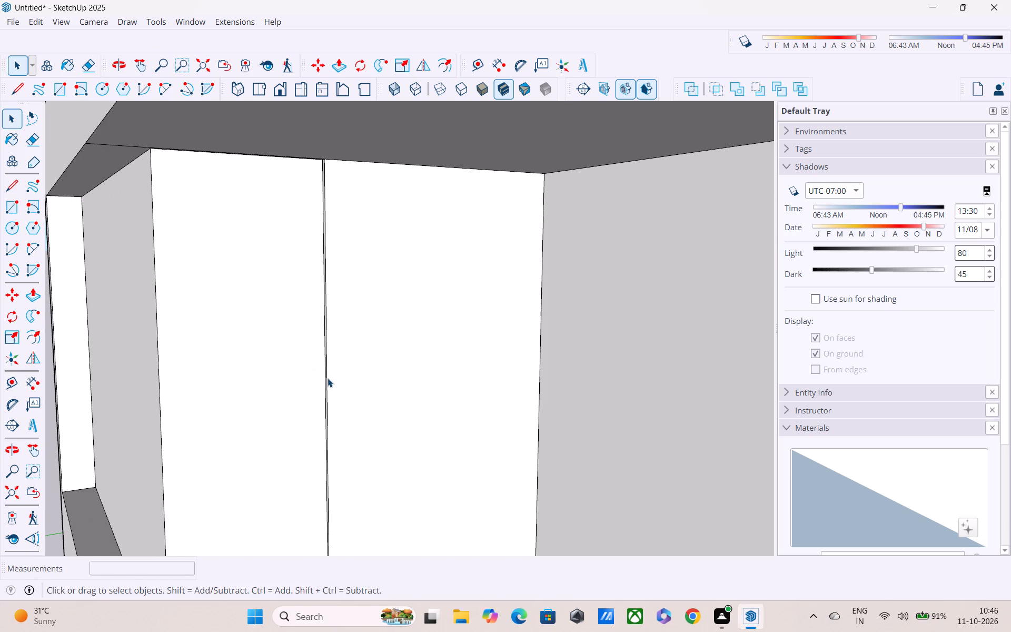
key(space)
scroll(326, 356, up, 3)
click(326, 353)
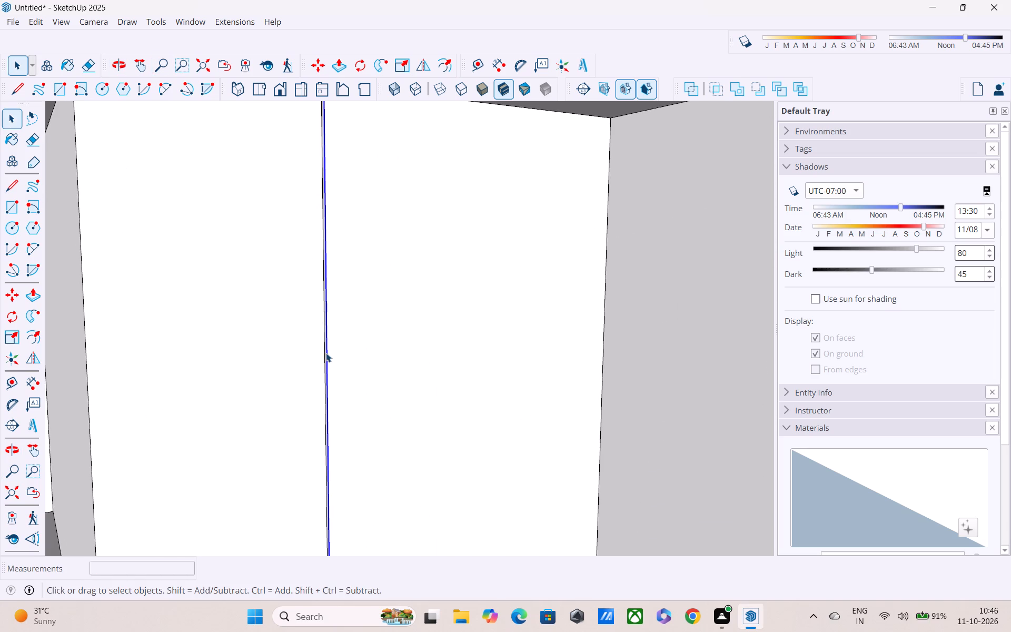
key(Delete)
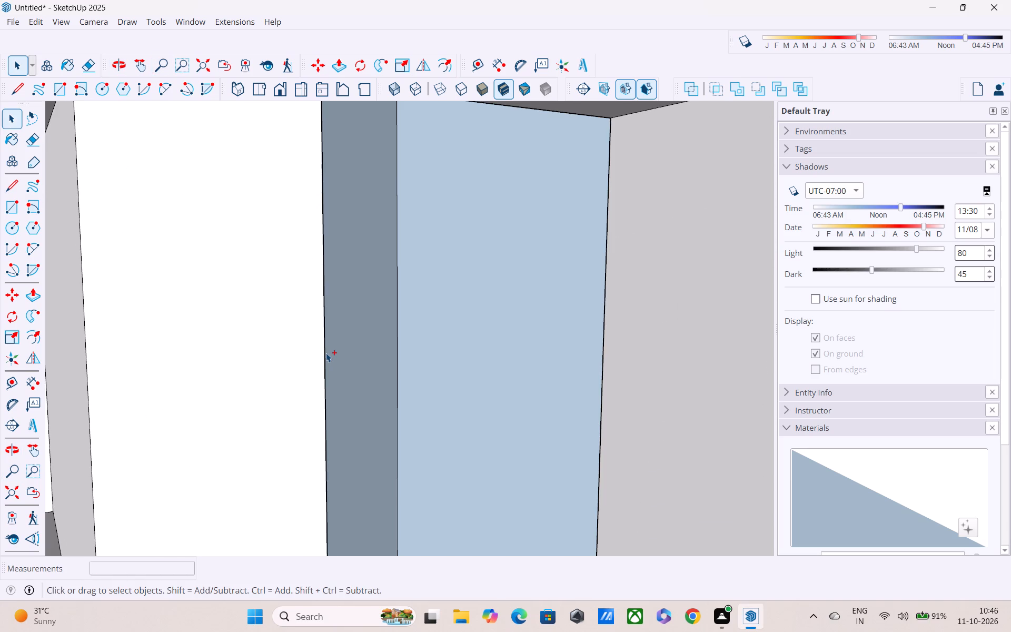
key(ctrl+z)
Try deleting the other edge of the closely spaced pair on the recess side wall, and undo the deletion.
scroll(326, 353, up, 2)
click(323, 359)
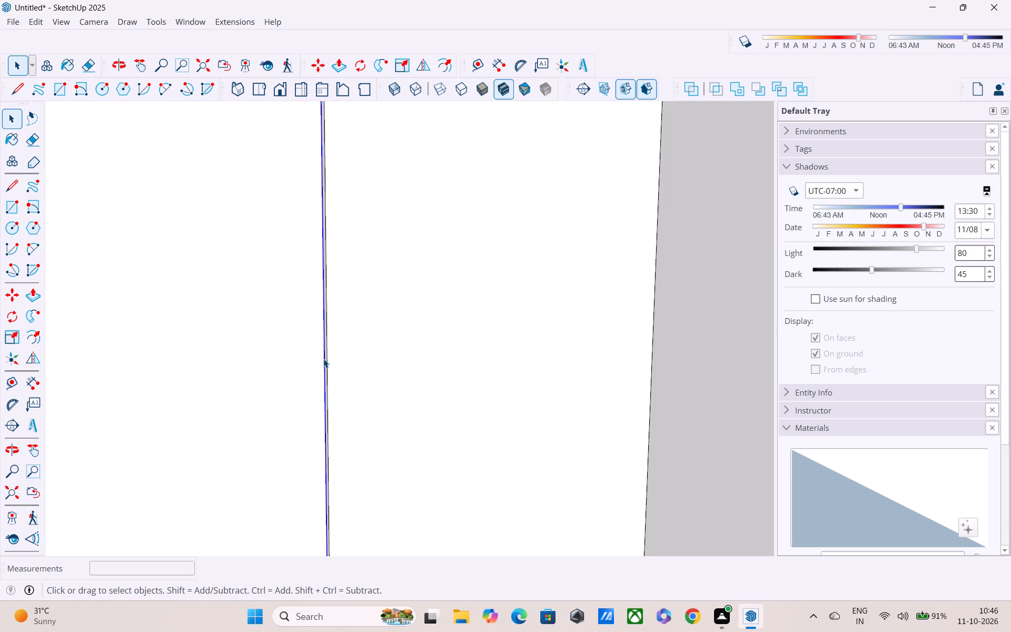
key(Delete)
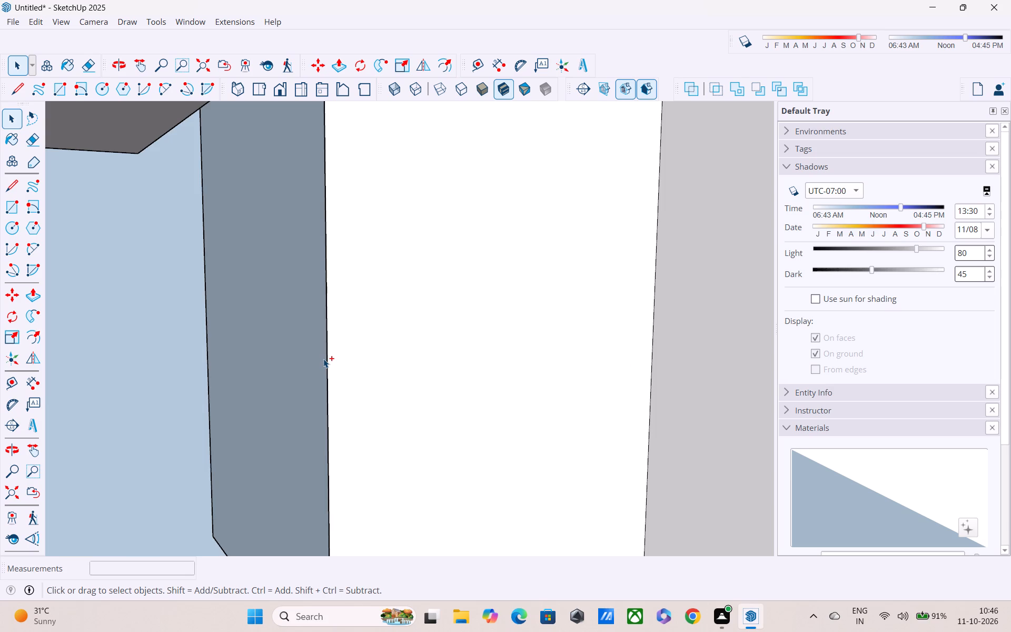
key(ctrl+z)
Examine the building's underside and lower edges, including the recessed wall outlines, from several angles.
scroll(324, 361, down, 2)
middle_drag(330, 378, 336, 463)
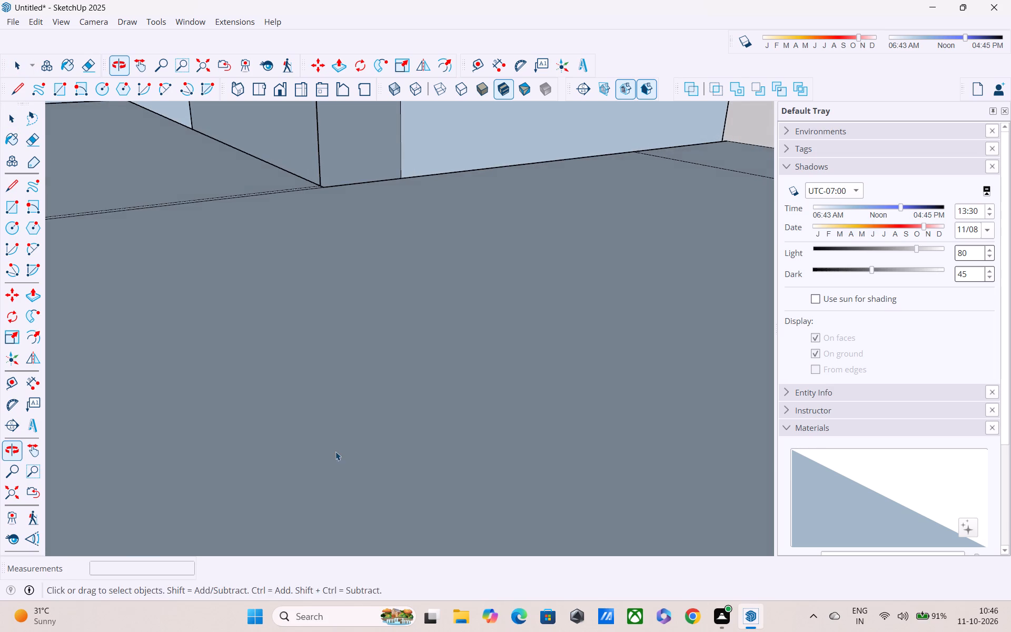
middle_drag(335, 451, 340, 338)
scroll(340, 363, down, 4)
scroll(339, 412, down, 3)
middle_drag(297, 476, 324, 315)
scroll(324, 373, down, 4)
scroll(331, 423, down, 15)
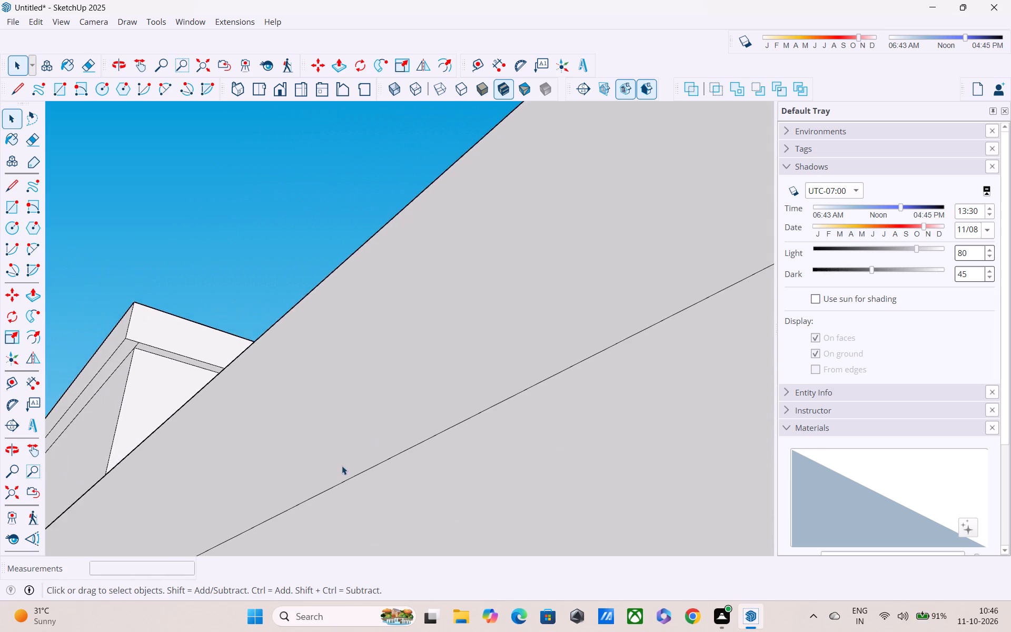
scroll(342, 465, down, 14)
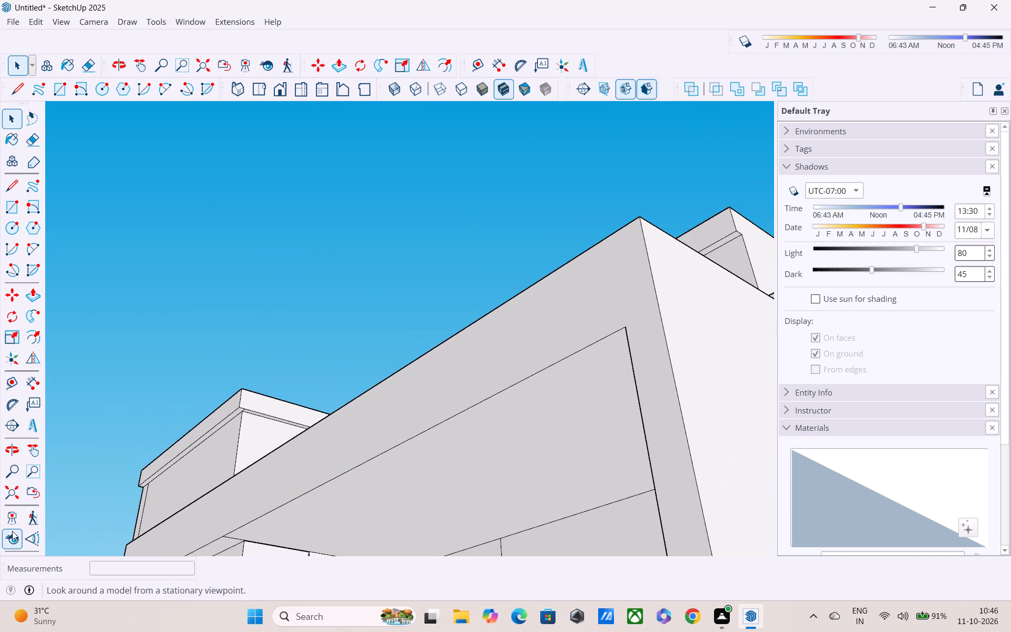
click(7, 493)
middle_drag(340, 352, 385, 273)
middle_drag(356, 372, 366, 255)
middle_drag(352, 342, 366, 305)
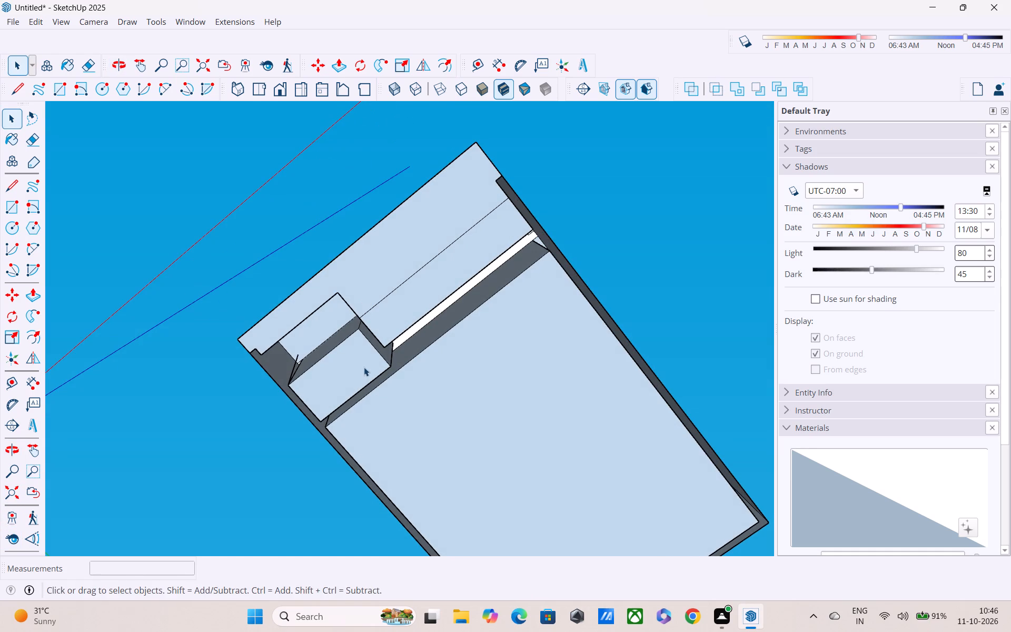
middle_drag(398, 345, 339, 601)
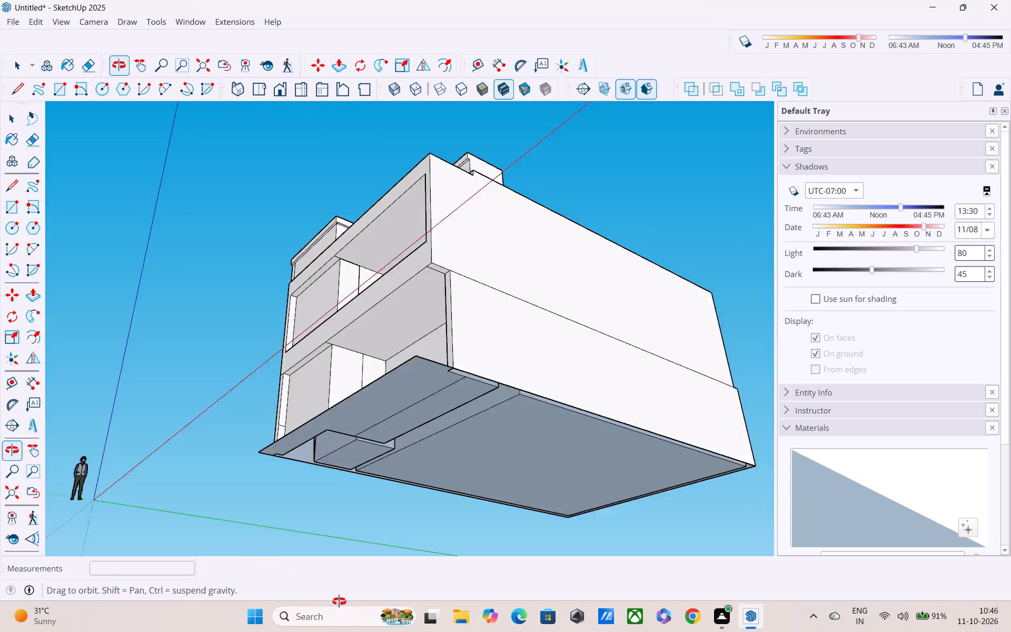
middle_drag(339, 601, 343, 604)
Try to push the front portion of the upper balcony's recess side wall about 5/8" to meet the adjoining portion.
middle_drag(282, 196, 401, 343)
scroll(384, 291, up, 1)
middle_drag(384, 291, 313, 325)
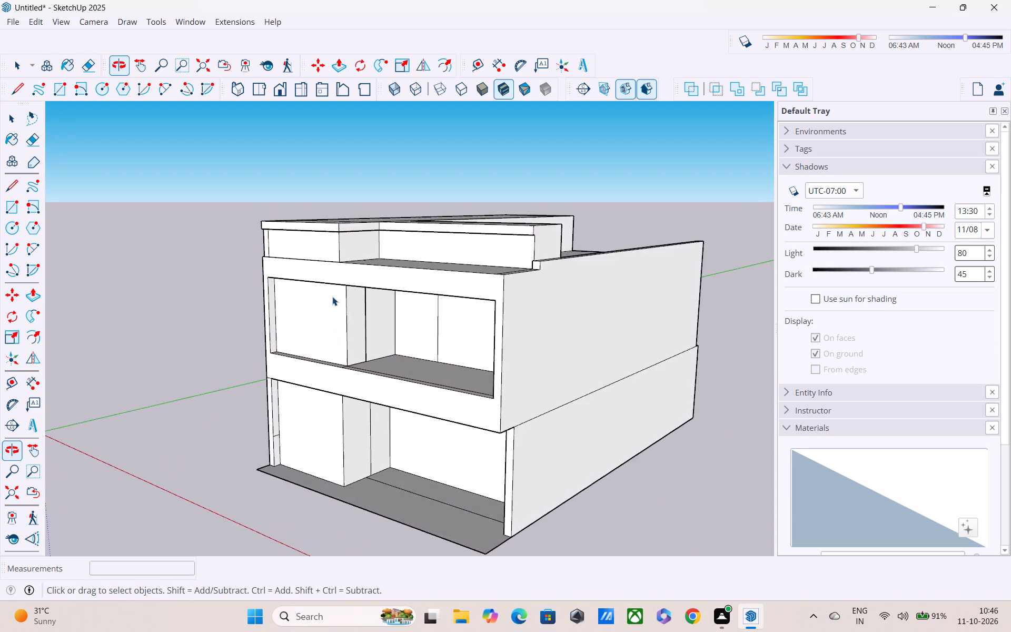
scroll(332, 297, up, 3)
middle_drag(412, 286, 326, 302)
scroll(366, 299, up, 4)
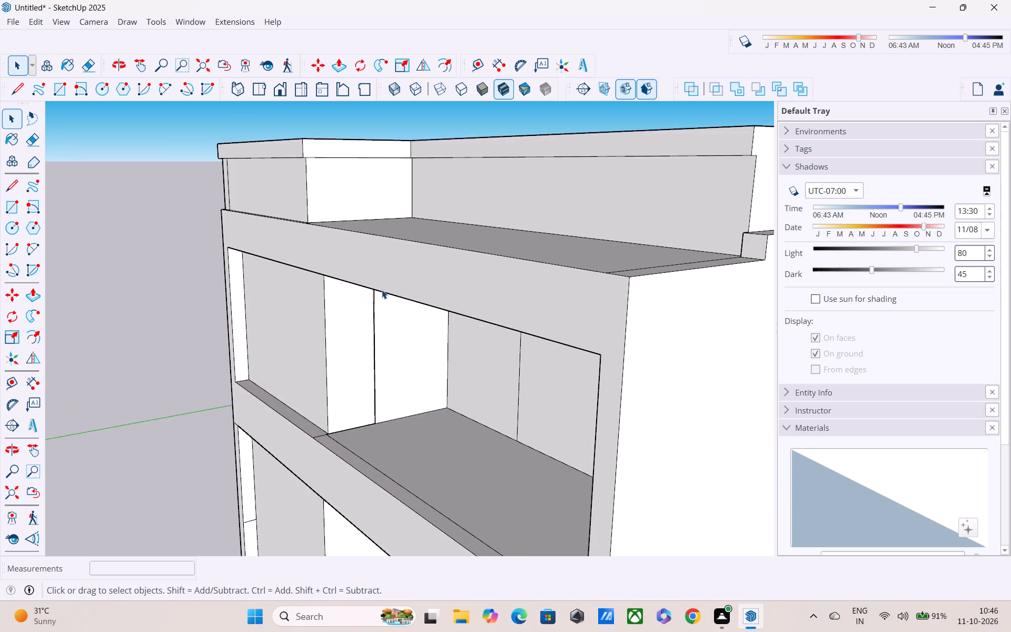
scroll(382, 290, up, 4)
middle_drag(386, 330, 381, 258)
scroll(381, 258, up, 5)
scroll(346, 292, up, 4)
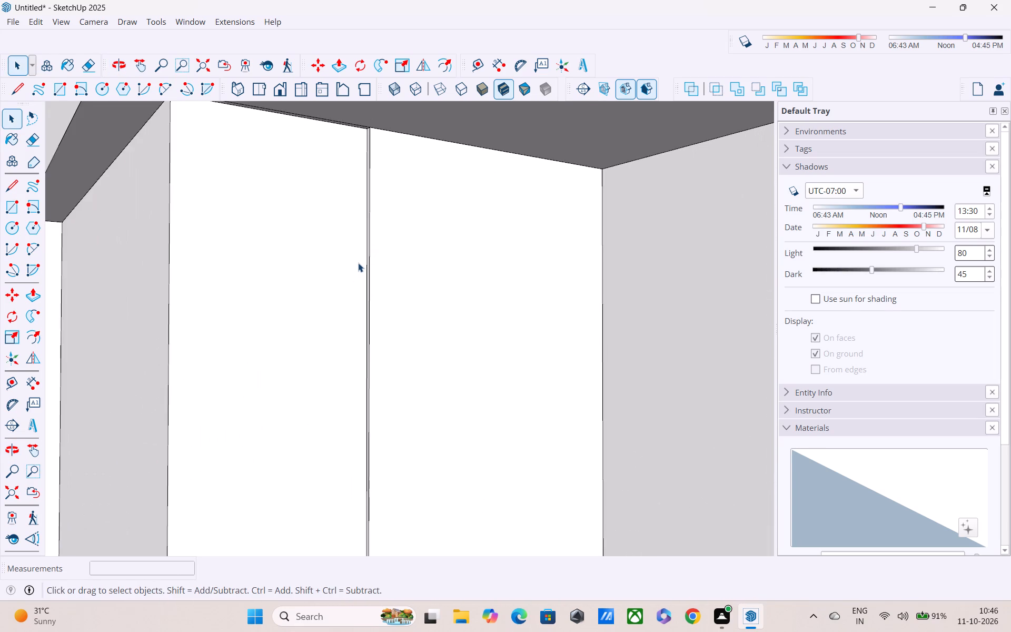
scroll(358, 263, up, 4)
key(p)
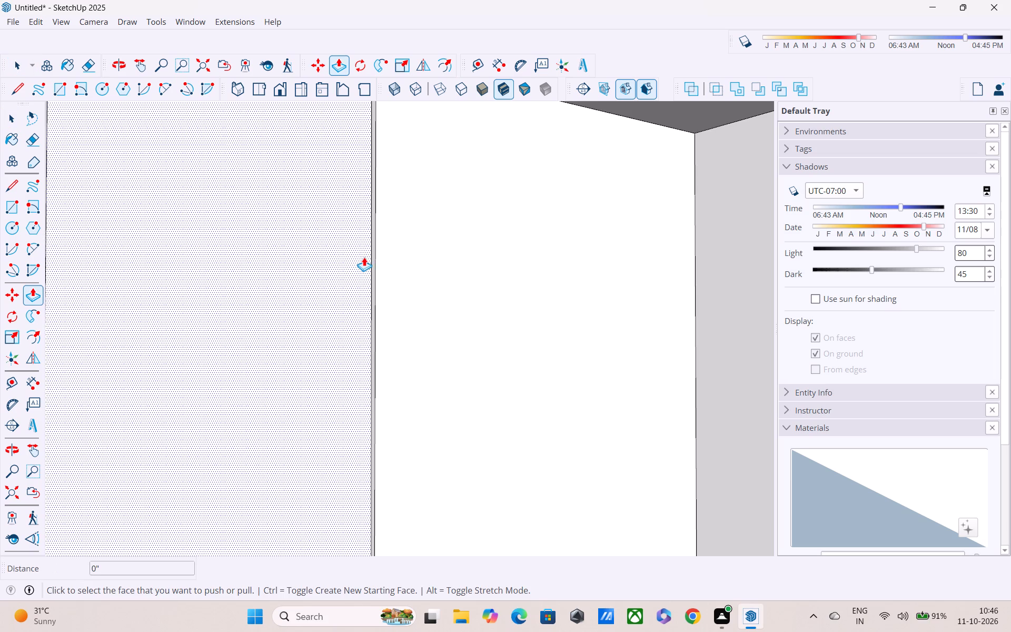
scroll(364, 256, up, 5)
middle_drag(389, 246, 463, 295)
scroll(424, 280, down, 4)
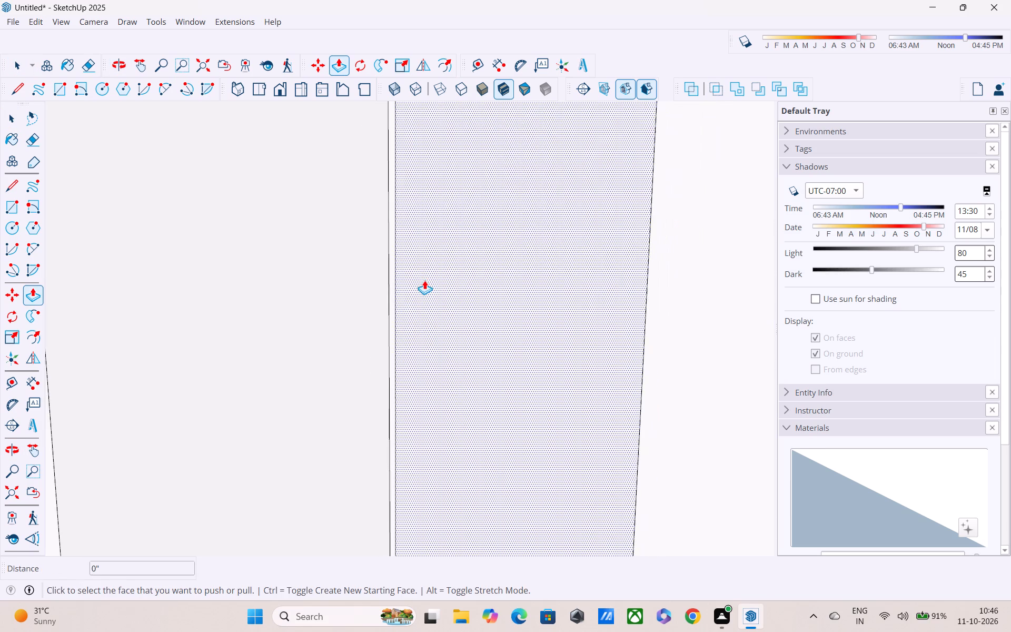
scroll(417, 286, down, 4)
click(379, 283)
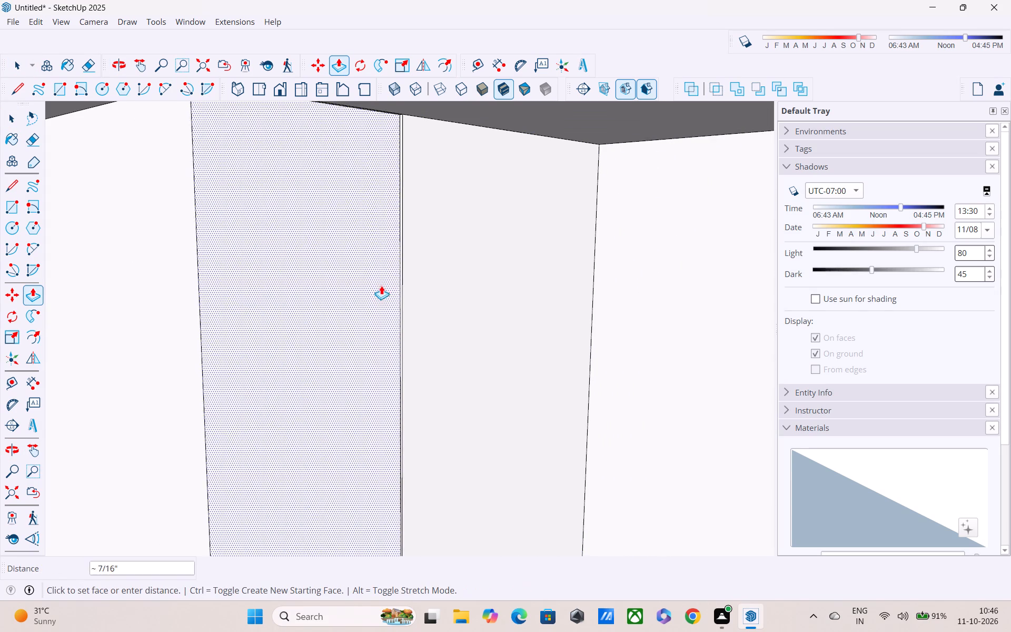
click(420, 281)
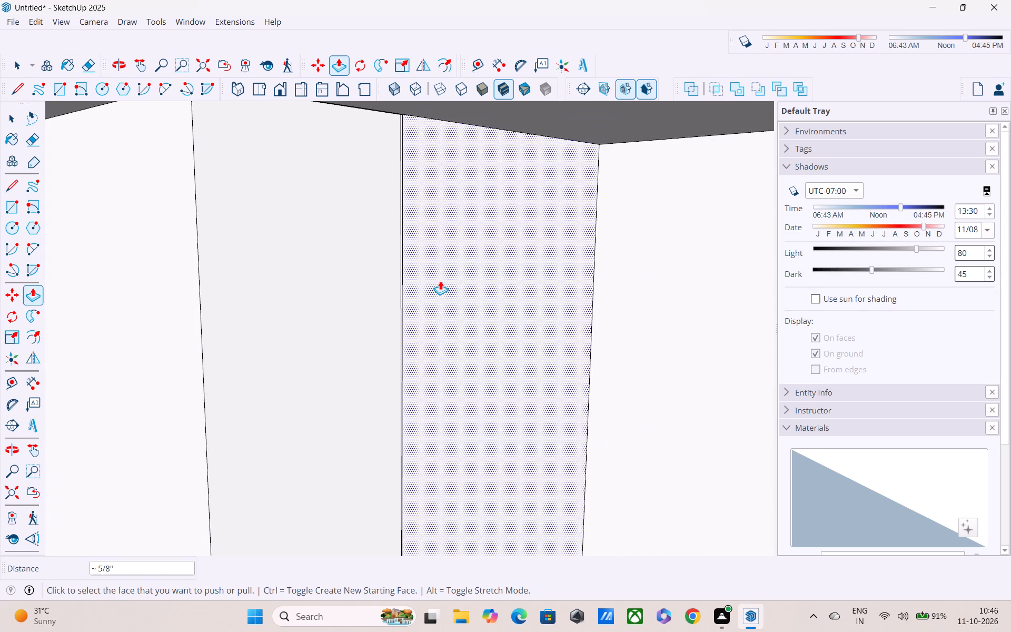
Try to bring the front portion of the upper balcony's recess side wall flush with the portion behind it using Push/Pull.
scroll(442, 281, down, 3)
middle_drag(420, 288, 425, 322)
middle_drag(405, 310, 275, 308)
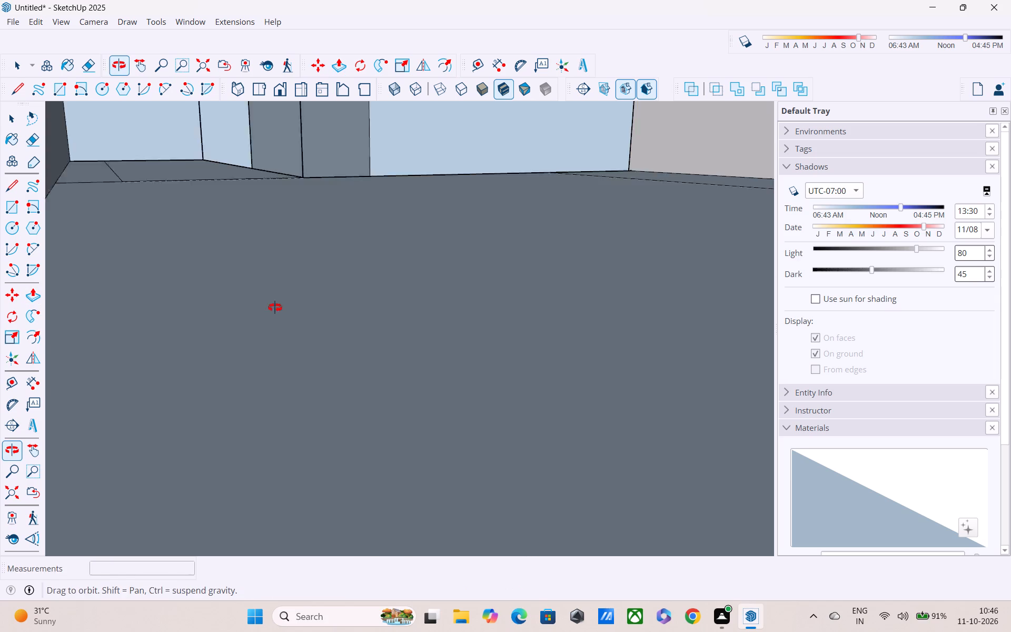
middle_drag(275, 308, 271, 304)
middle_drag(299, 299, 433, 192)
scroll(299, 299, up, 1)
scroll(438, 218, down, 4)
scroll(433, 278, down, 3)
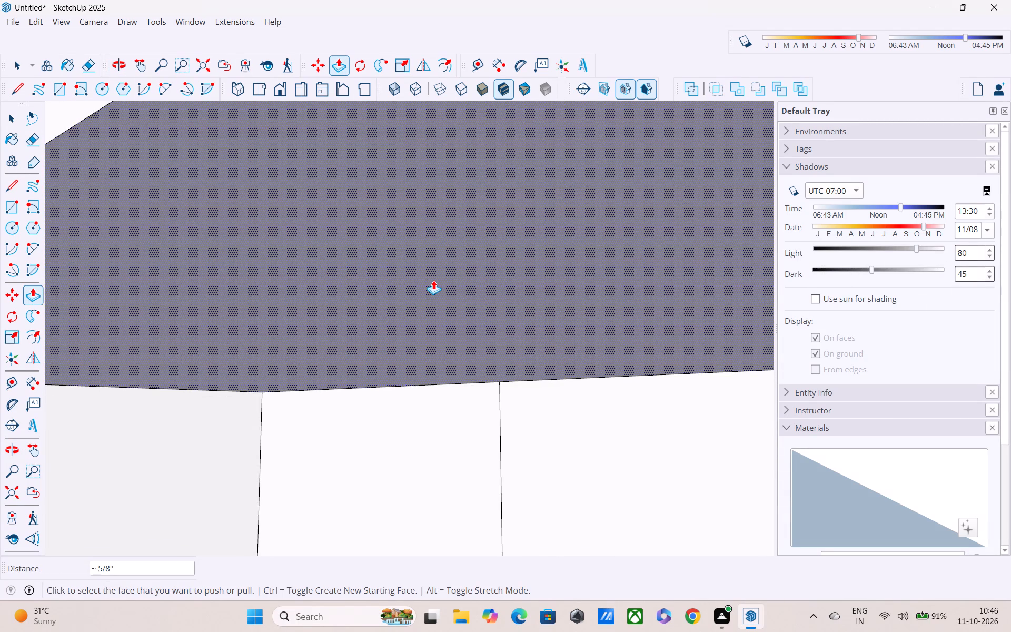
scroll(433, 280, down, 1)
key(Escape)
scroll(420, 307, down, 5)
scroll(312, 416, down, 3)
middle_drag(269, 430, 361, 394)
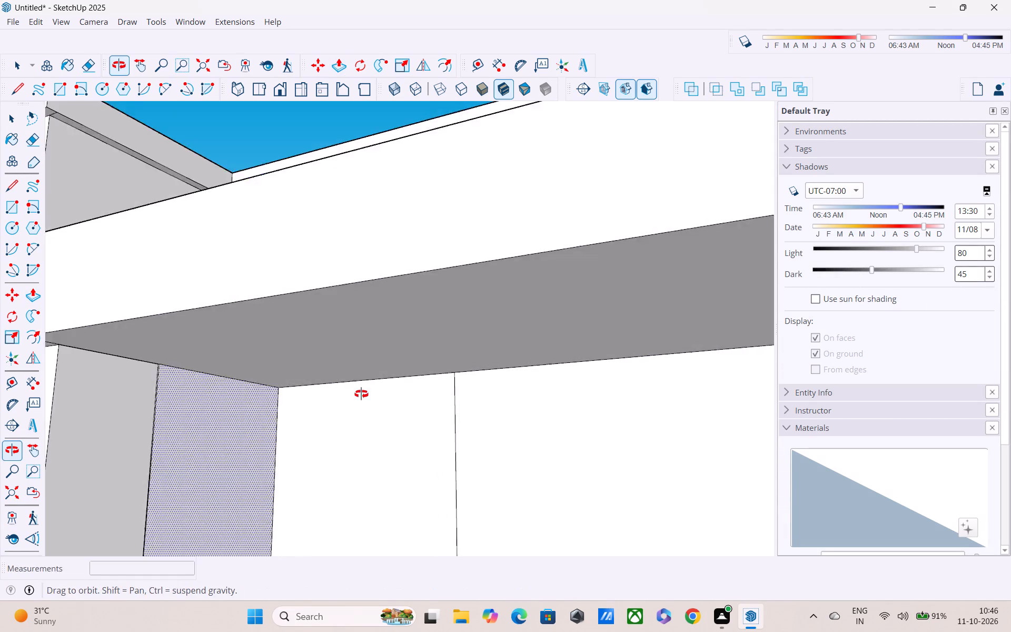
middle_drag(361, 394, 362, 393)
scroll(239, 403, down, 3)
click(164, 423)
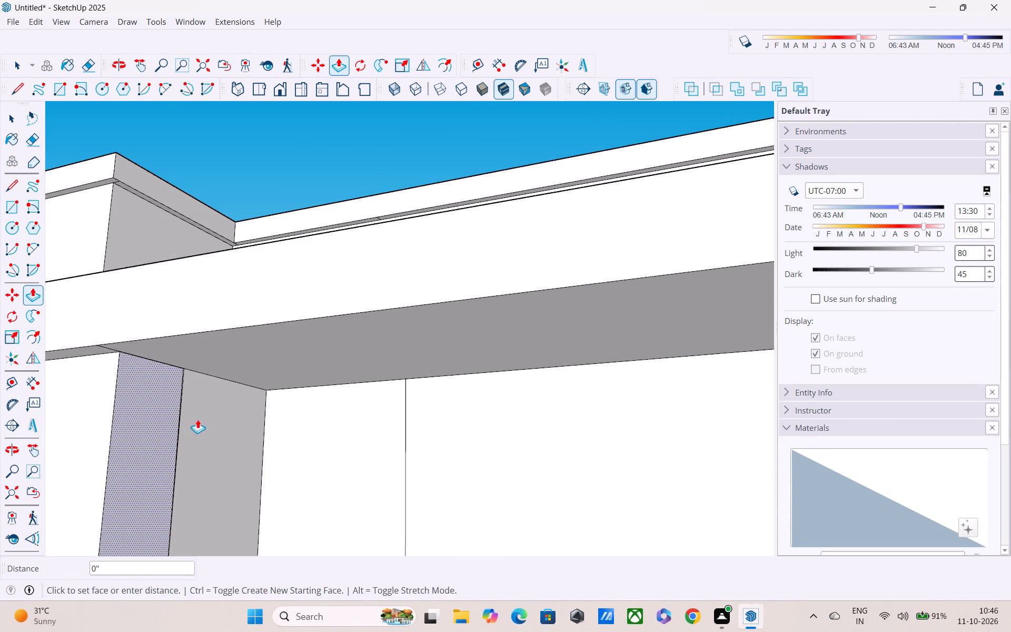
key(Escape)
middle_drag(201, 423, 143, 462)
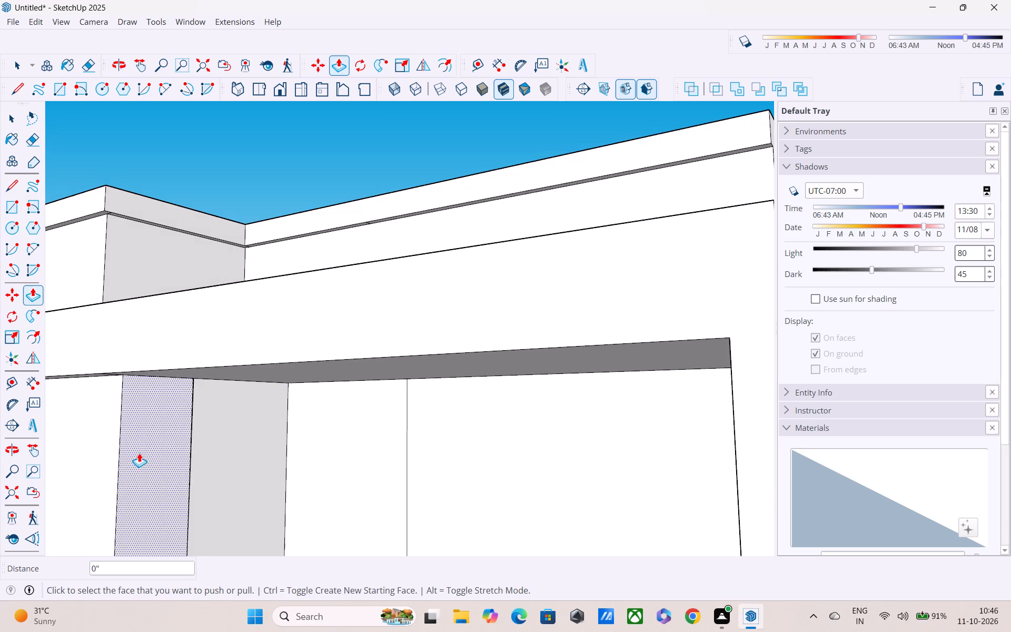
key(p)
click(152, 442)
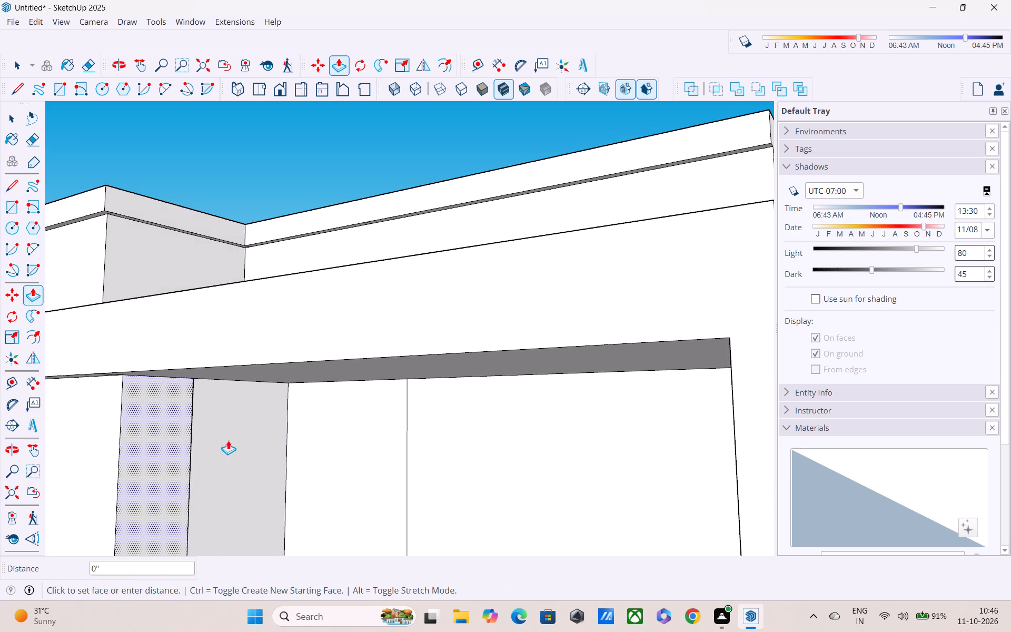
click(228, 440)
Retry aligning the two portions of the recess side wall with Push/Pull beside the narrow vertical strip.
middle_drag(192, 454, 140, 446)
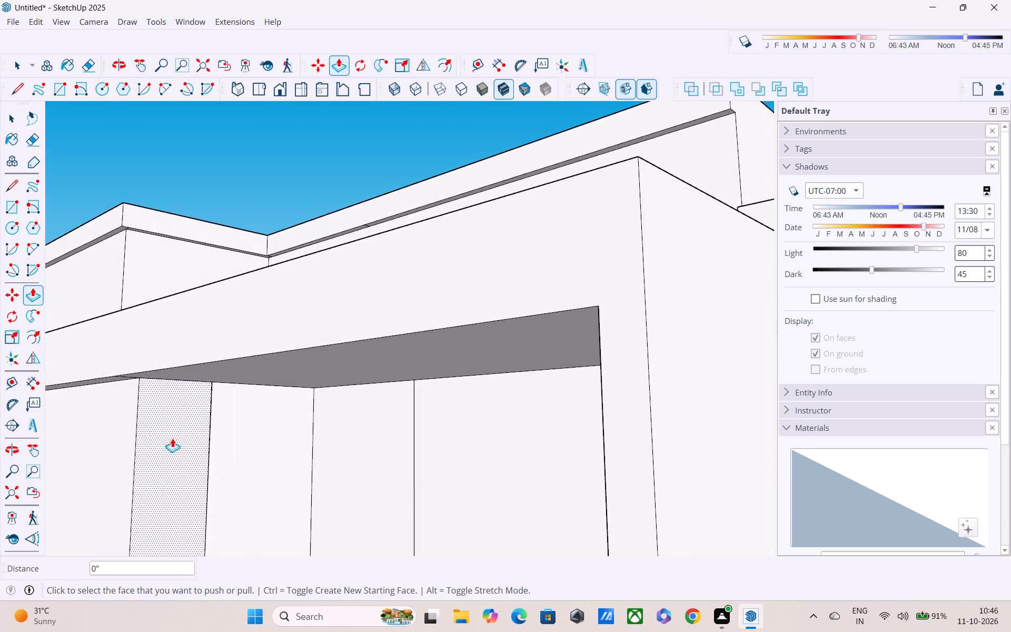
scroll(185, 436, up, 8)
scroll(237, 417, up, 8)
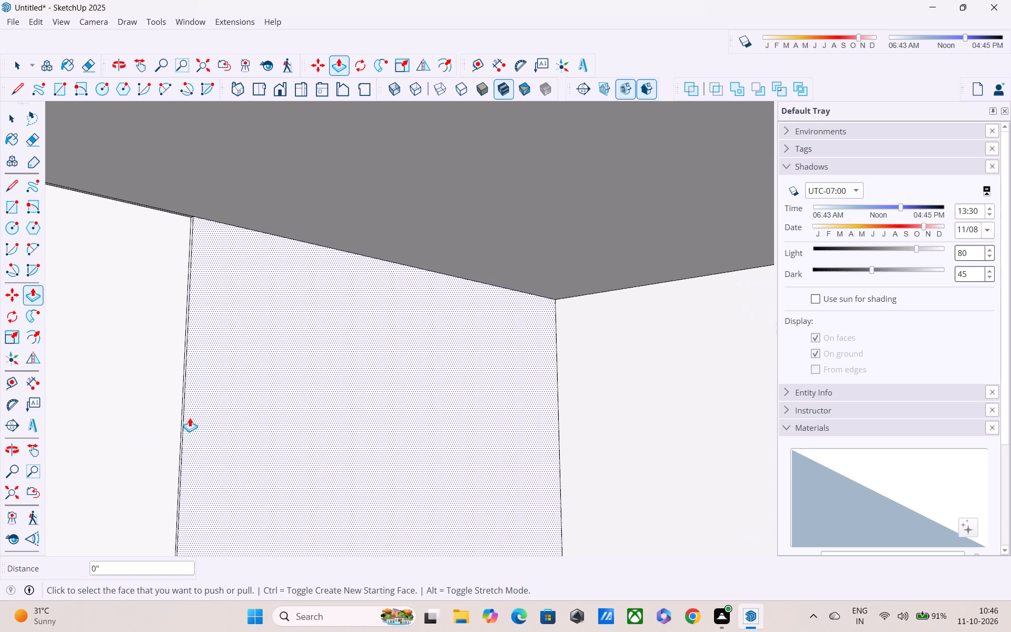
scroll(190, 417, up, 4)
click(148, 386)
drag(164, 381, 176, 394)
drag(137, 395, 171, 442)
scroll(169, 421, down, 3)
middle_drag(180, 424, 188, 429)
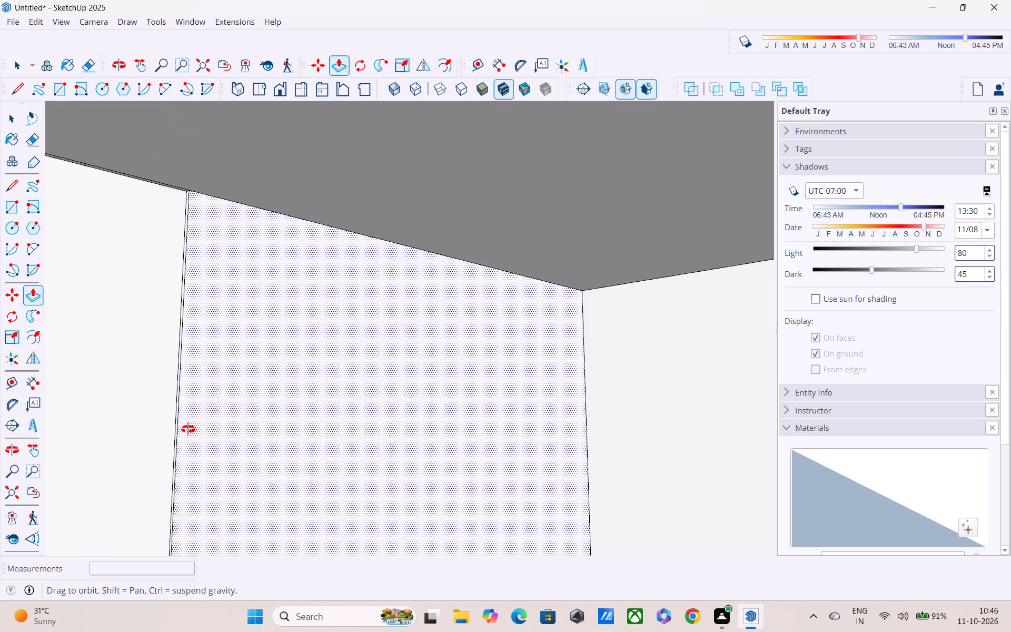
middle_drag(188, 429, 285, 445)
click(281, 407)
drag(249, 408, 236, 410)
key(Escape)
Pull the narrow vertical strip on the upper balcony's recess side wall forward, flush with the front of the forward wall.
scroll(233, 404, up, 2)
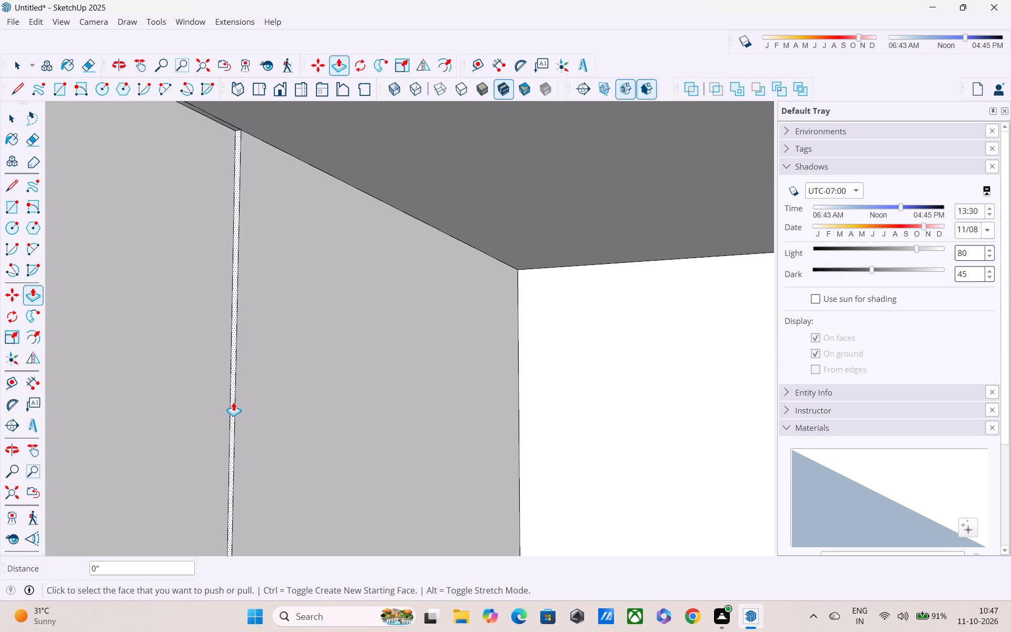
middle_drag(233, 399, 306, 430)
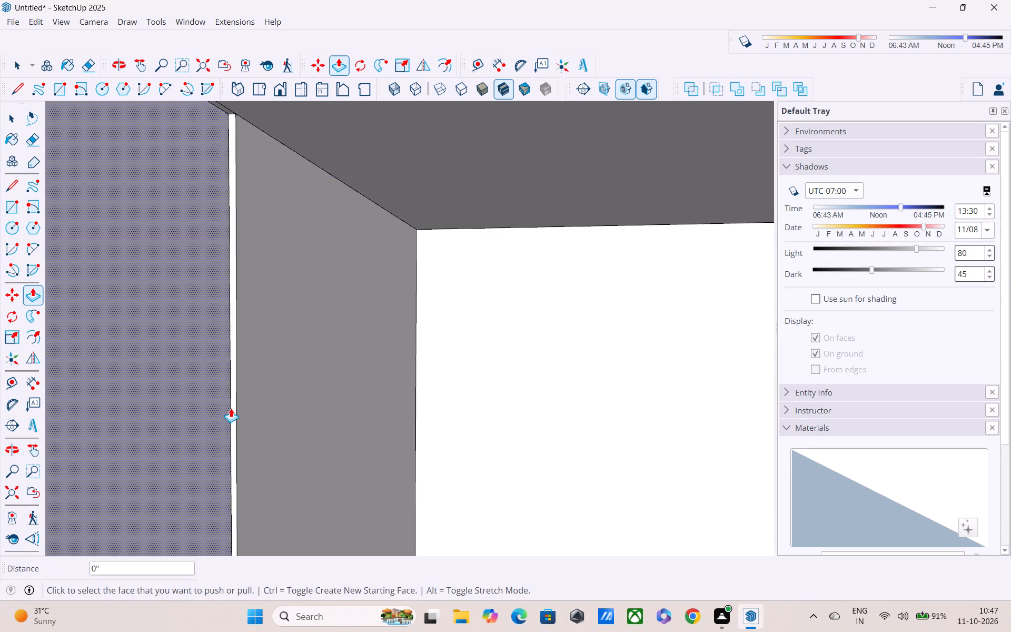
scroll(230, 408, up, 3)
click(233, 414)
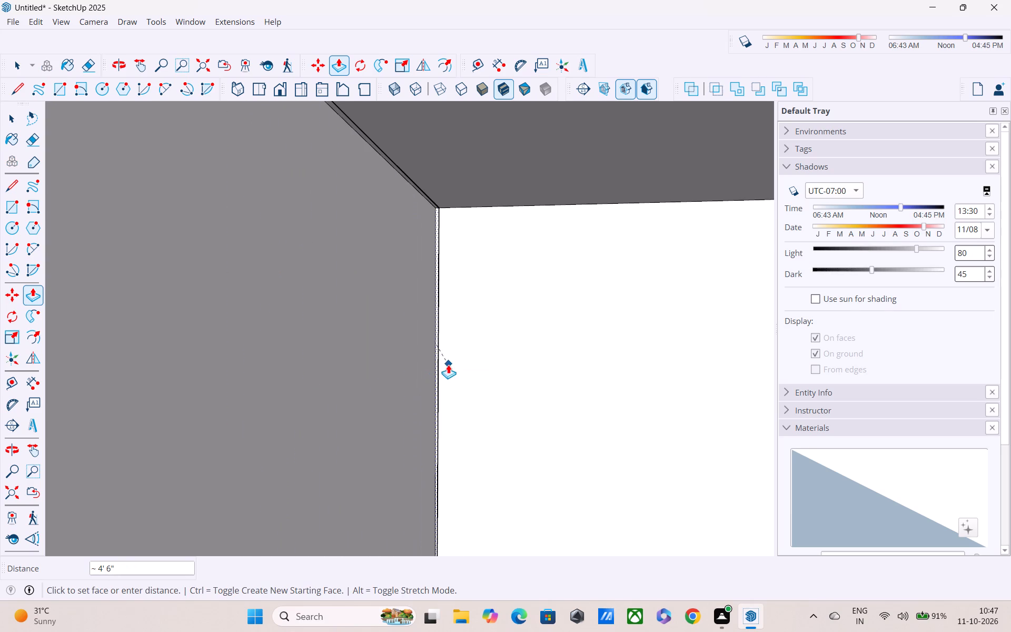
scroll(296, 406, down, 7)
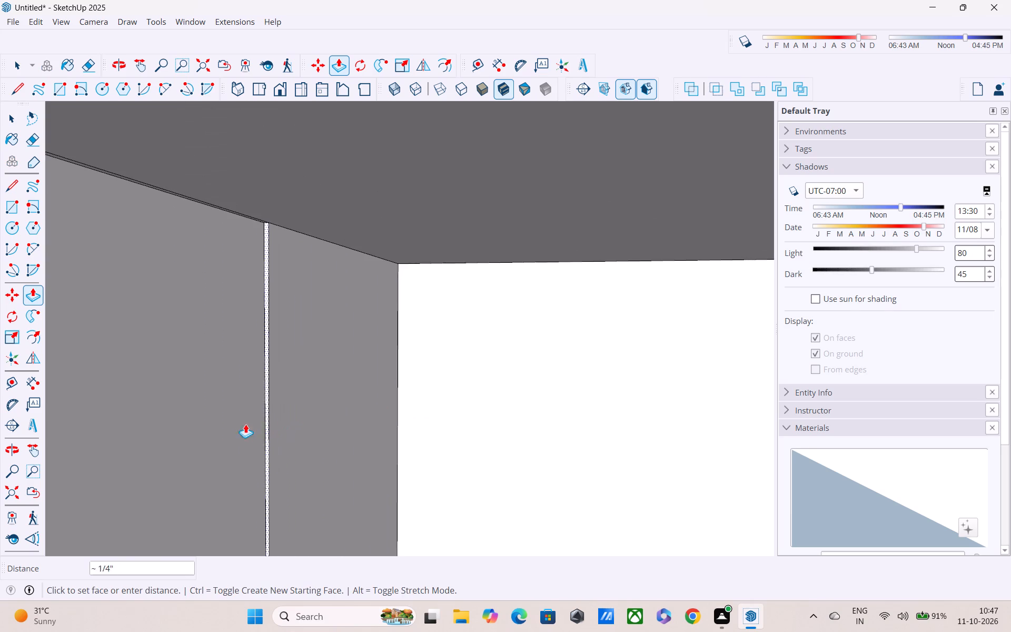
scroll(233, 427, down, 3)
middle_drag(202, 442, 279, 436)
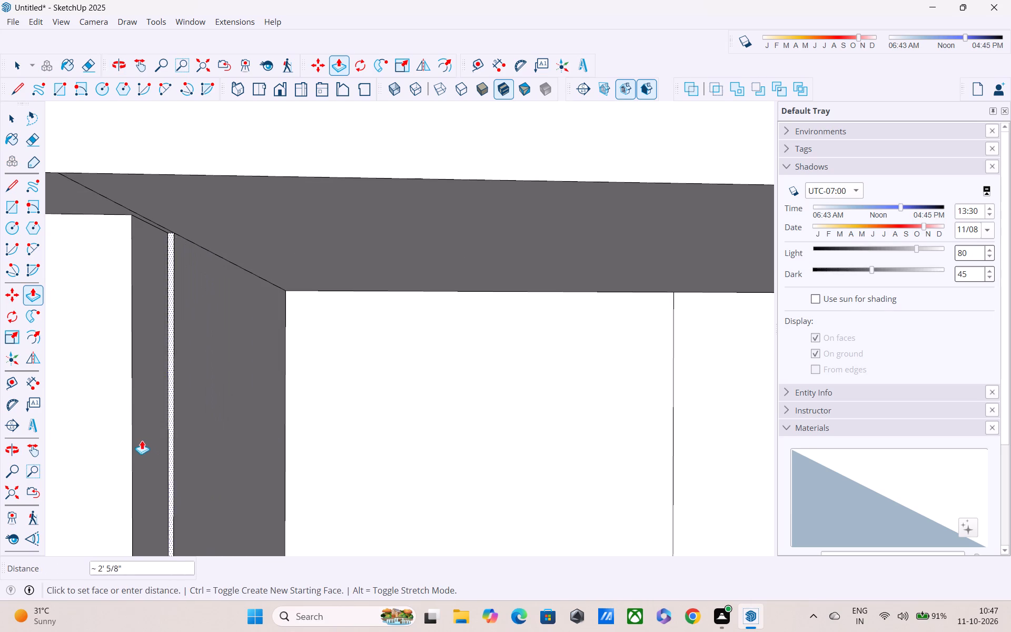
click(121, 433)
key(Escape)
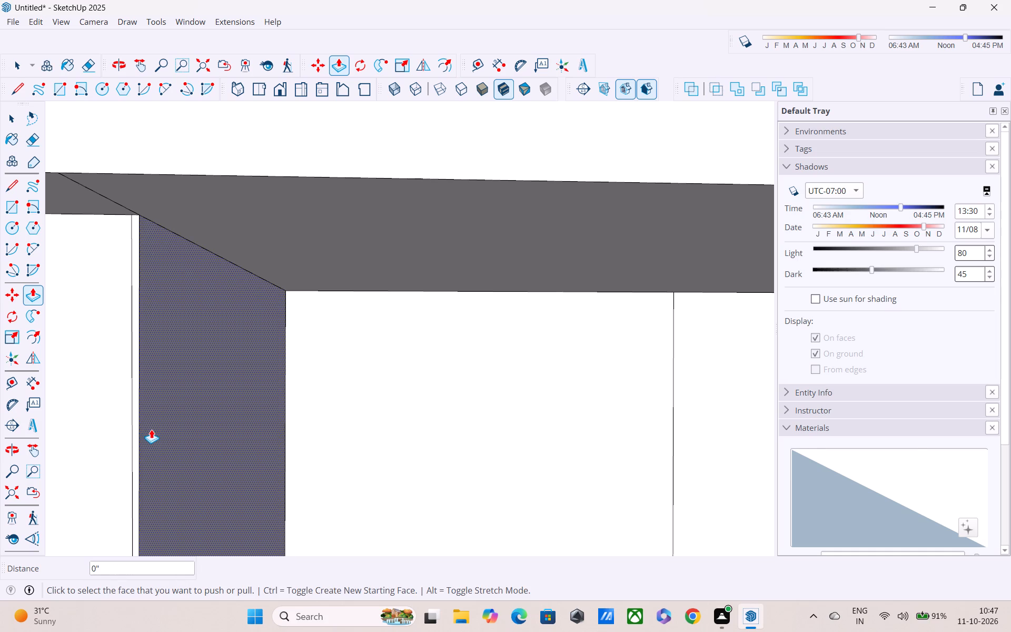
Erase the leftover vertical edge beside the upper balcony's recess side wall.
key(e)
scroll(123, 418, up, 3)
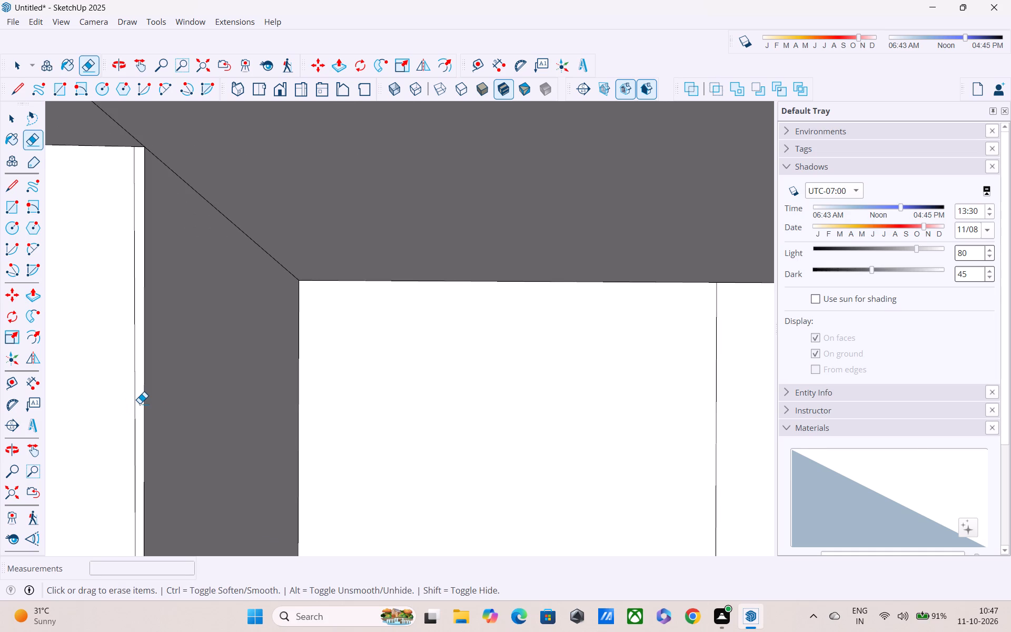
click(136, 393)
scroll(136, 393, down, 2)
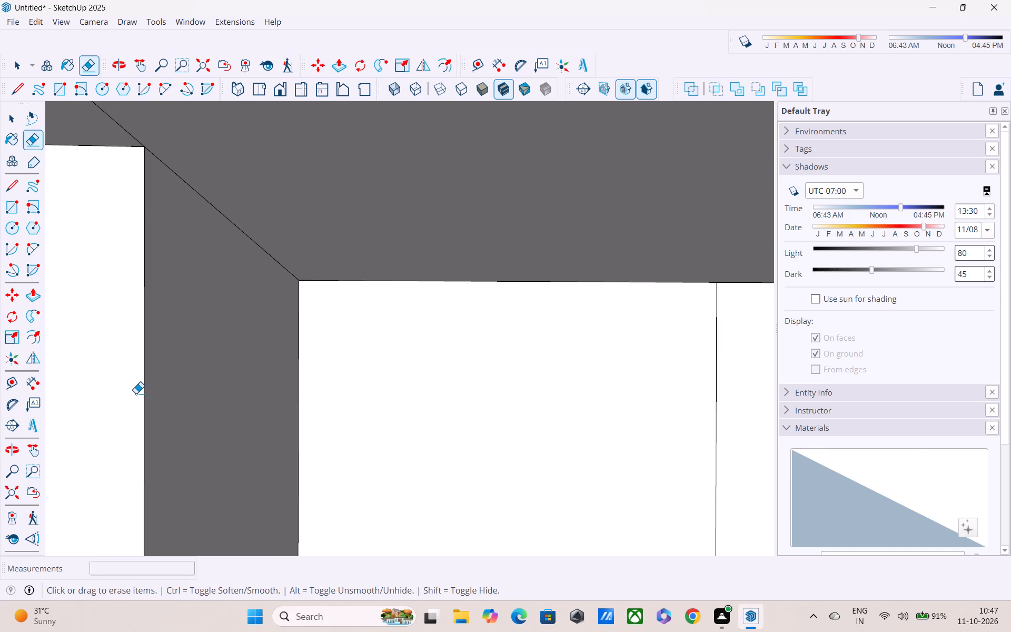
Examine the front facade and its recesses from several angles for leftover edges.
scroll(136, 393, down, 2)
middle_drag(109, 410, 225, 442)
scroll(221, 431, down, 3)
middle_drag(210, 416, 132, 450)
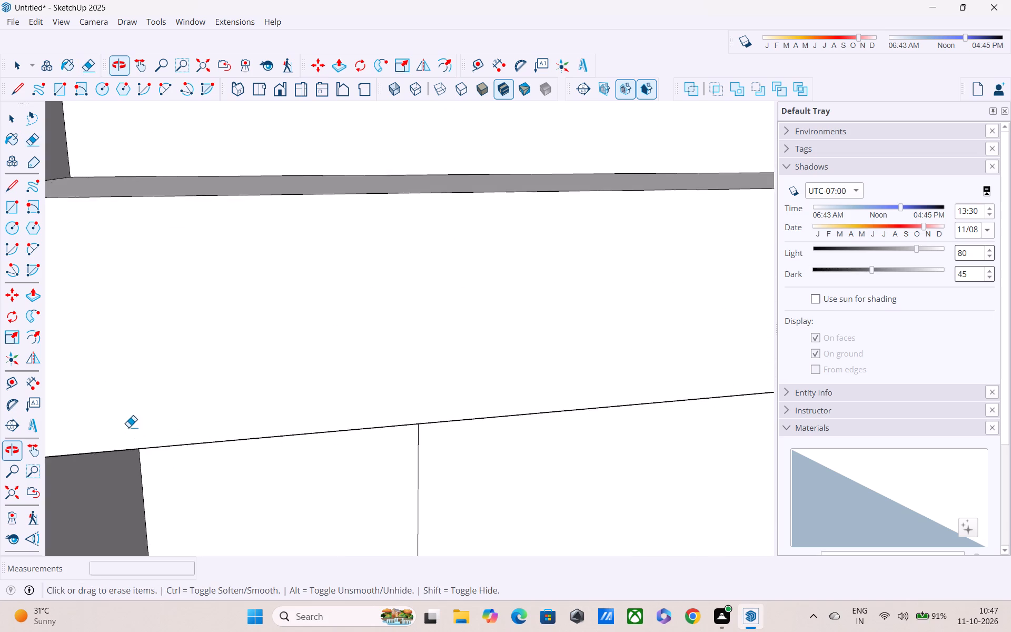
scroll(130, 422, down, 5)
scroll(192, 412, down, 4)
middle_drag(196, 427, 195, 341)
scroll(197, 352, up, 1)
scroll(201, 349, down, 4)
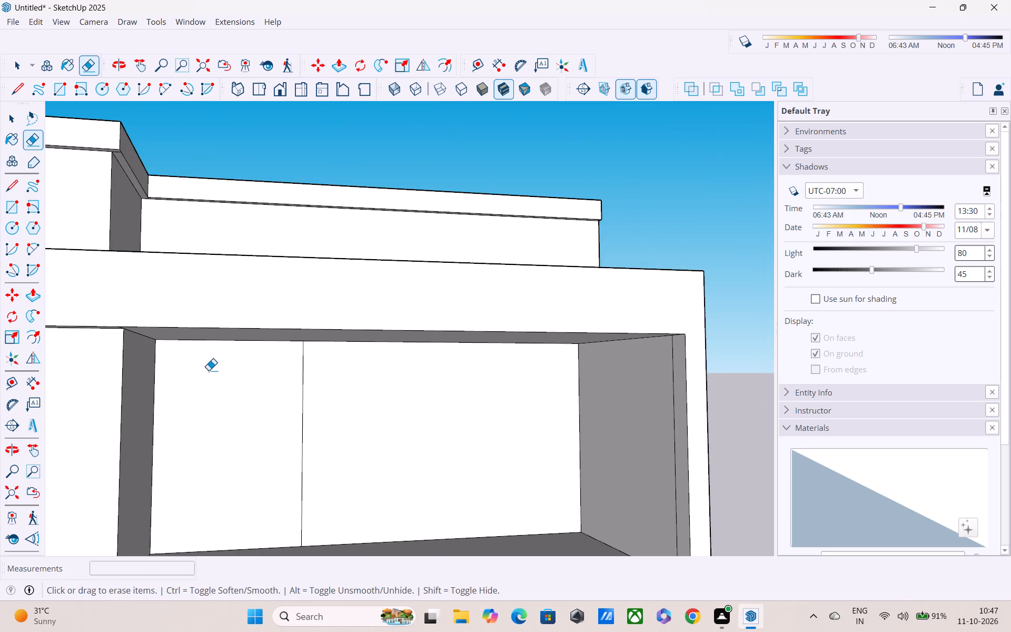
middle_drag(210, 371, 51, 357)
scroll(58, 358, down, 4)
middle_drag(204, 397, 240, 423)
scroll(240, 423, up, 1)
scroll(240, 423, down, 4)
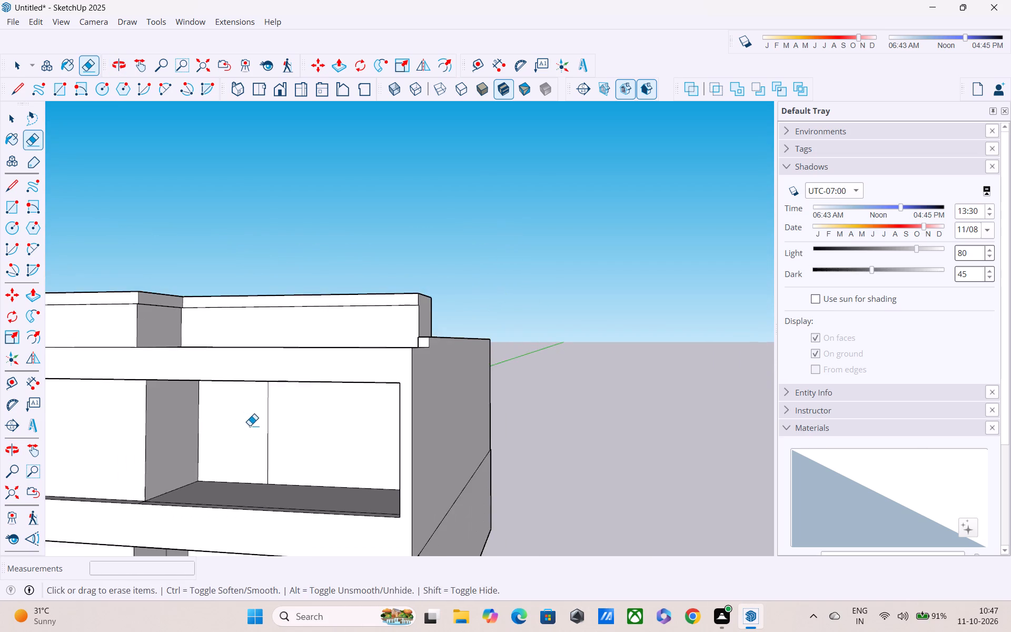
middle_drag(252, 426, 251, 347)
scroll(253, 351, down, 4)
middle_drag(262, 387, 226, 409)
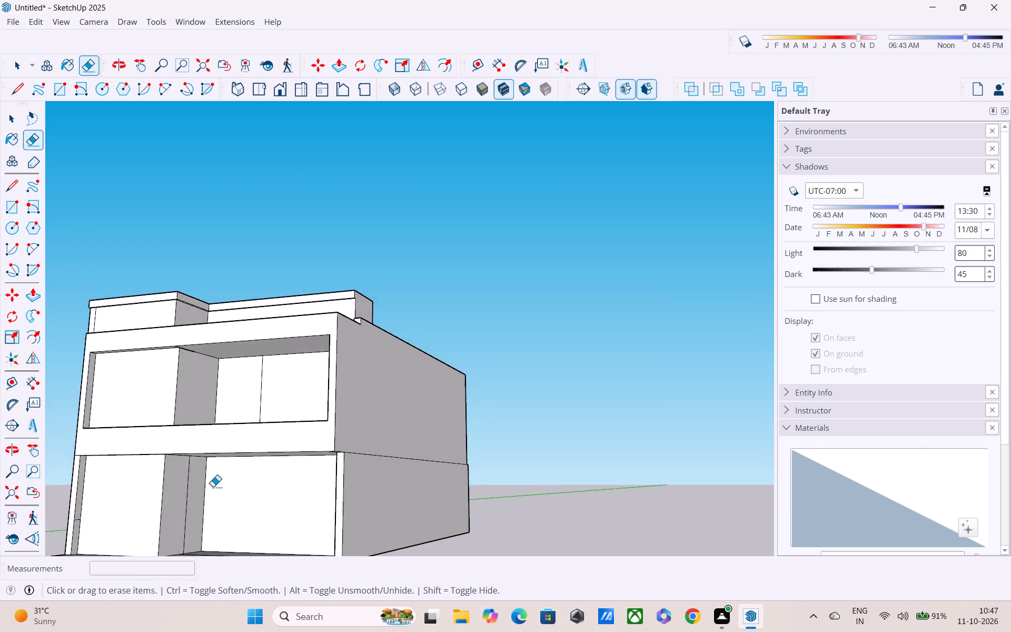
Erase the vertical edge splitting the ground-floor recess side wall.
scroll(211, 490, up, 8)
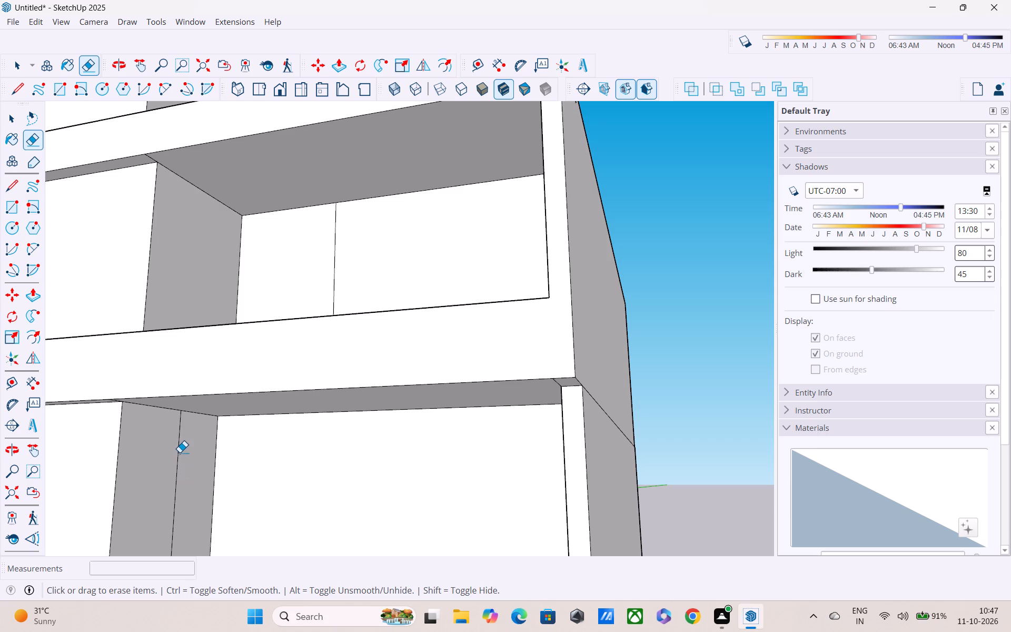
click(181, 448)
scroll(181, 450, up, 8)
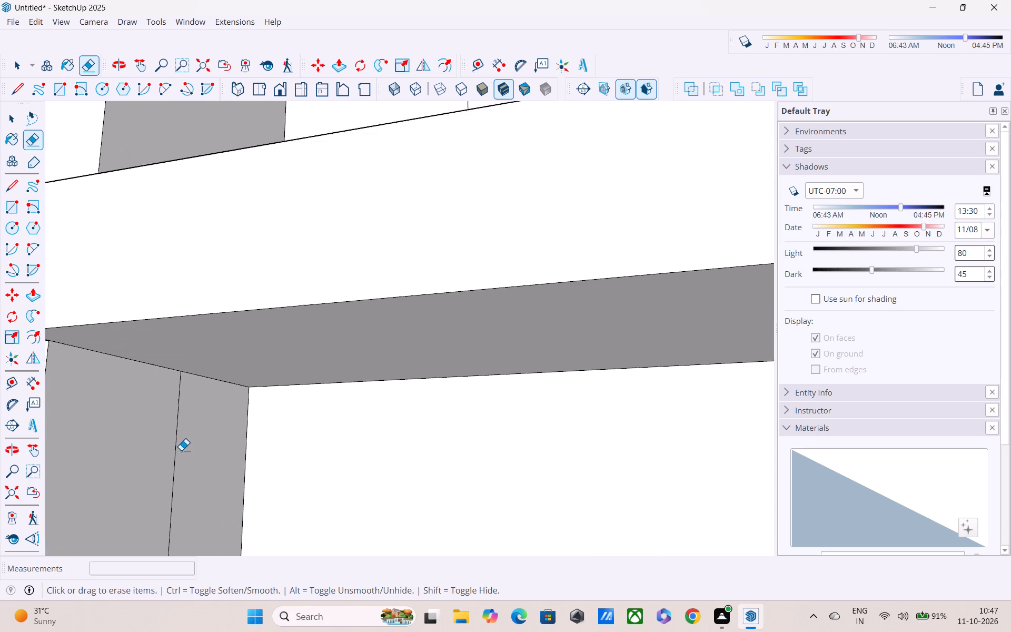
scroll(181, 450, up, 1)
click(177, 430)
scroll(180, 433, down, 4)
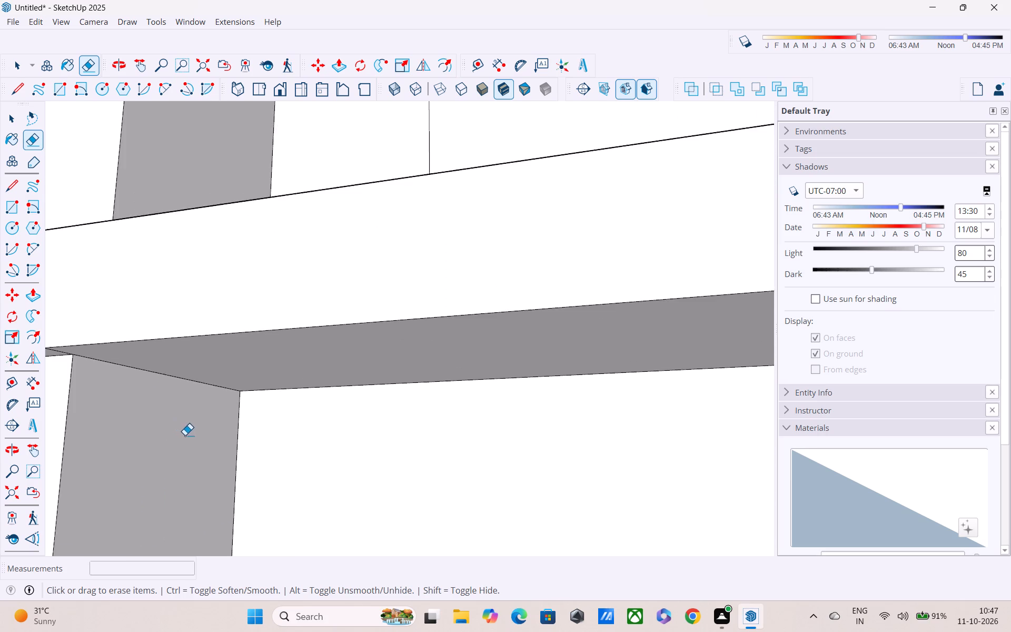
Erase the vertical edge splitting the back wall of the upper balcony recess.
middle_drag(186, 438, 204, 546)
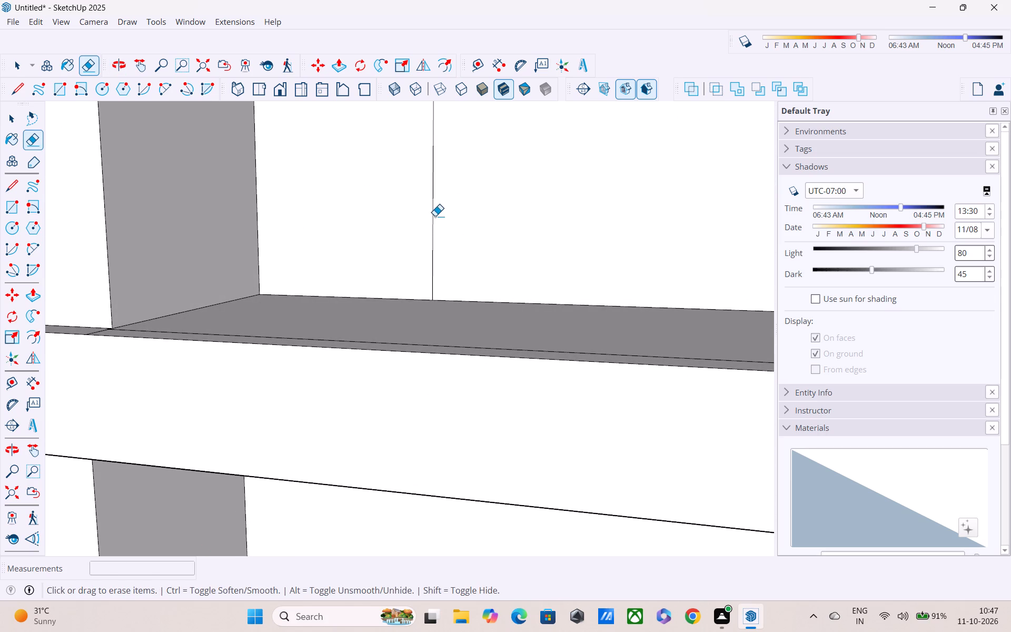
click(435, 216)
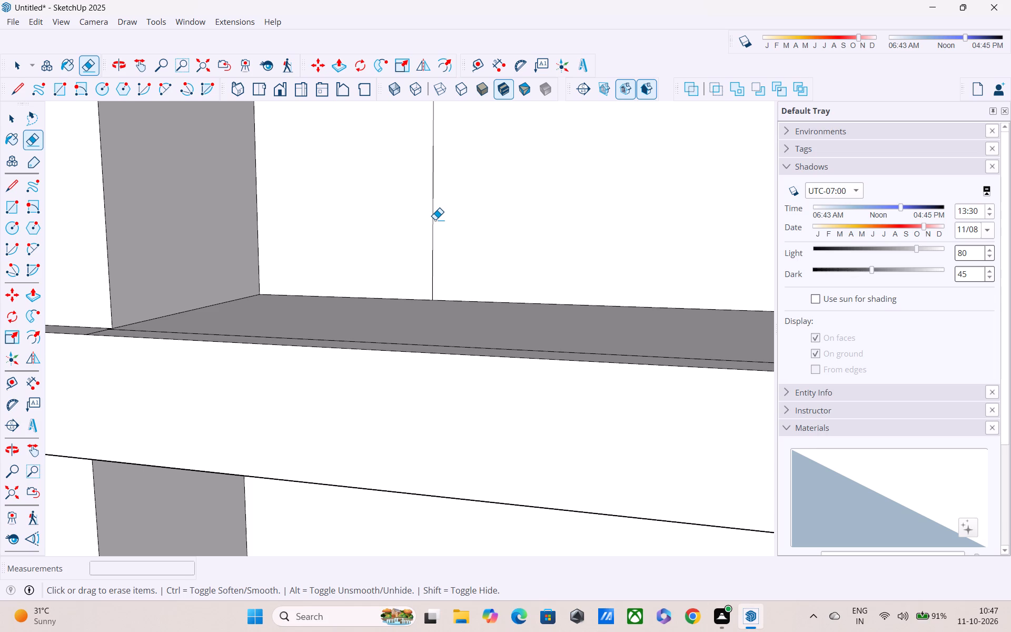
click(434, 225)
Erase the horizontal edge segments between the two storeys on the long side wall next to the forward wall block.
scroll(433, 227, down, 6)
middle_drag(439, 265, 651, 292)
scroll(642, 289, up, 1)
scroll(641, 289, down, 5)
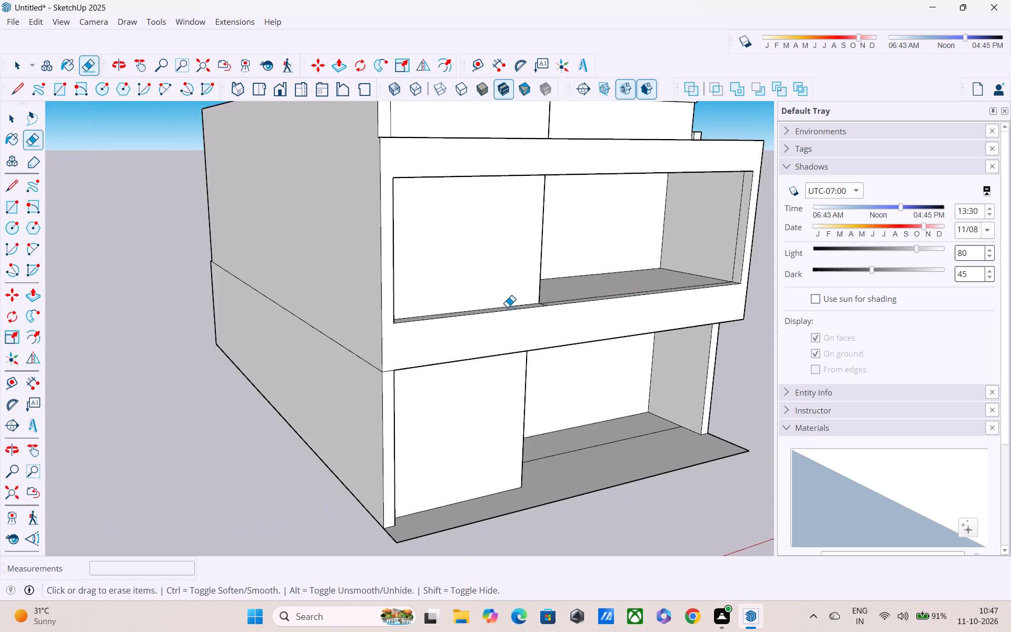
middle_drag(502, 309, 411, 301)
middle_drag(411, 302, 639, 291)
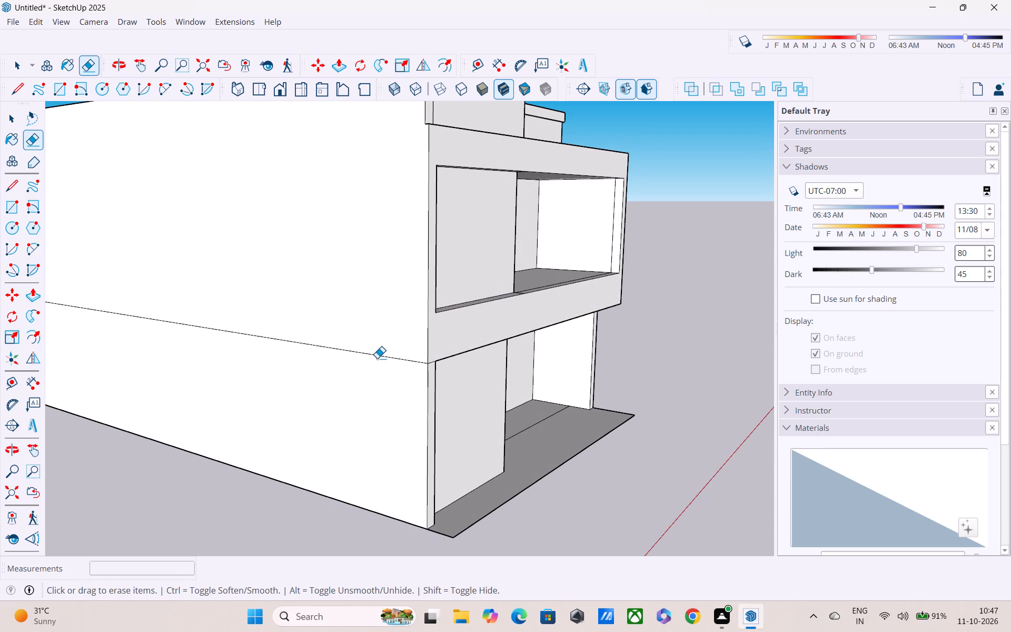
click(377, 358)
click(384, 356)
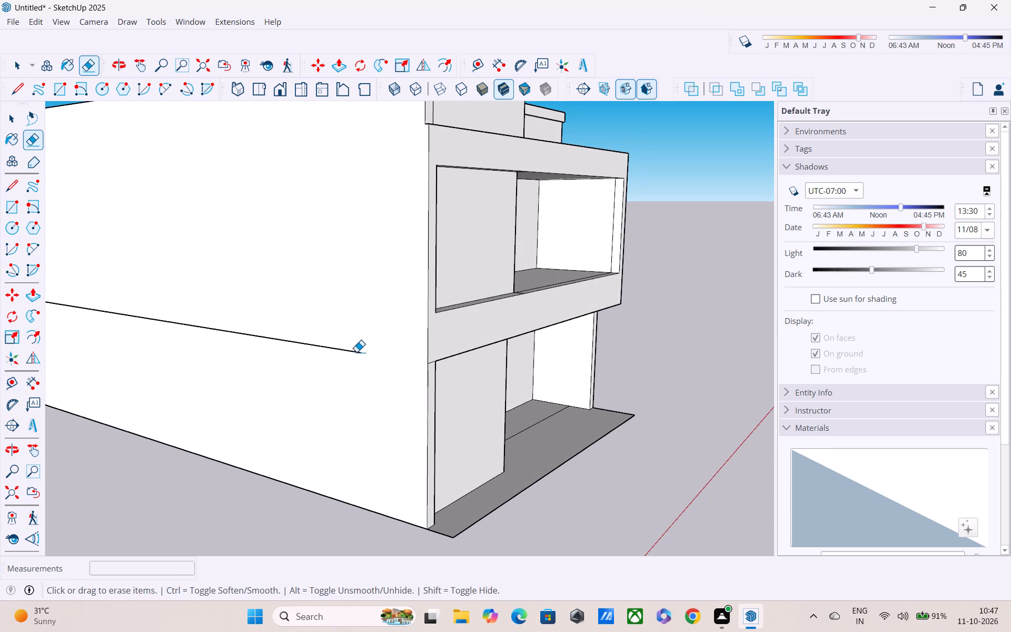
click(353, 355)
click(352, 352)
click(300, 345)
click(276, 343)
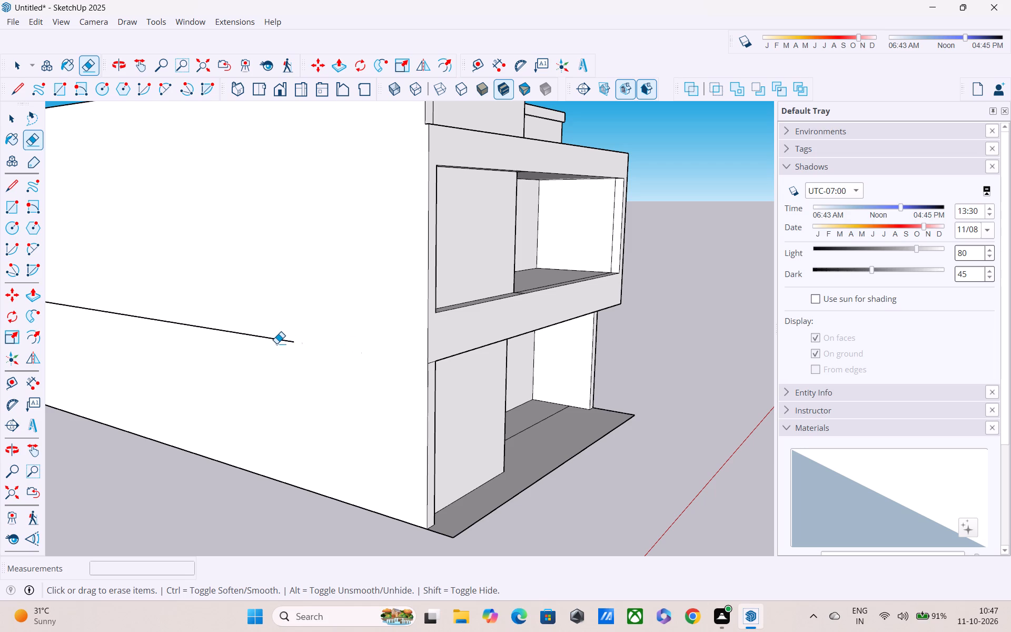
click(275, 341)
Erase the vertical edge near the outer corner on the front face of the forward roof block.
scroll(247, 335, down, 2)
middle_drag(477, 338, 160, 292)
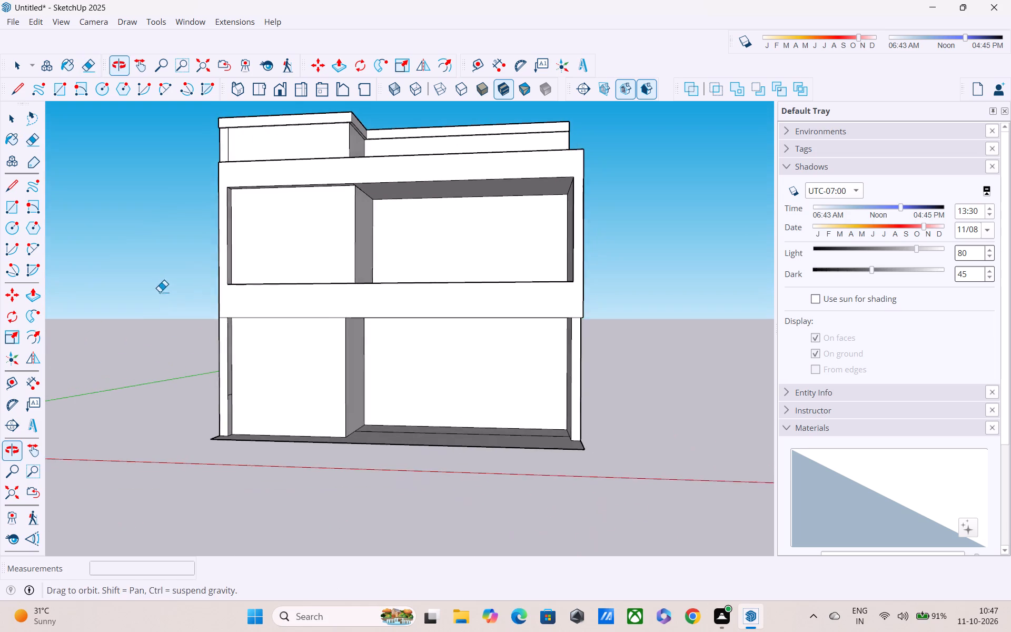
middle_drag(365, 328, 386, 372)
middle_drag(316, 320, 348, 375)
scroll(232, 187, up, 1)
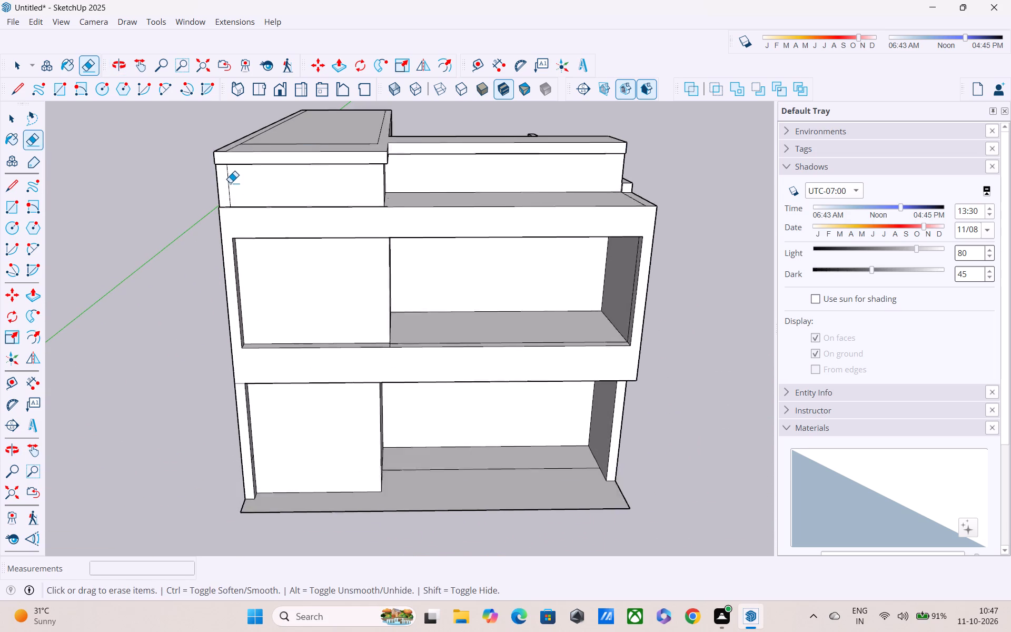
scroll(230, 183, up, 1)
click(229, 180)
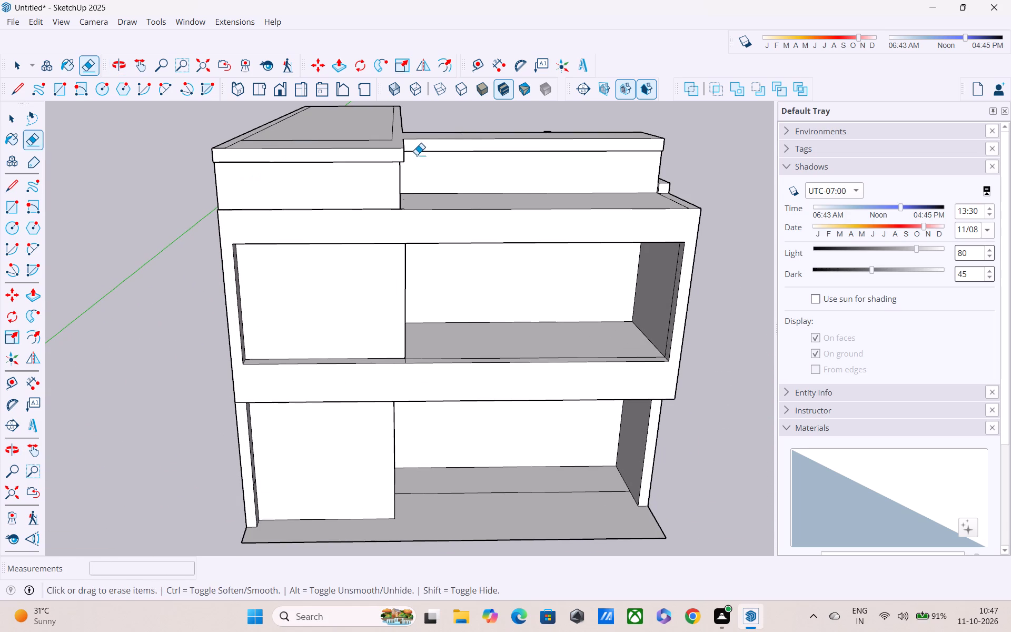
Erase the leftover inner outline edges on the top face of the L-shaped roof block.
middle_drag(420, 159, 428, 213)
click(388, 173)
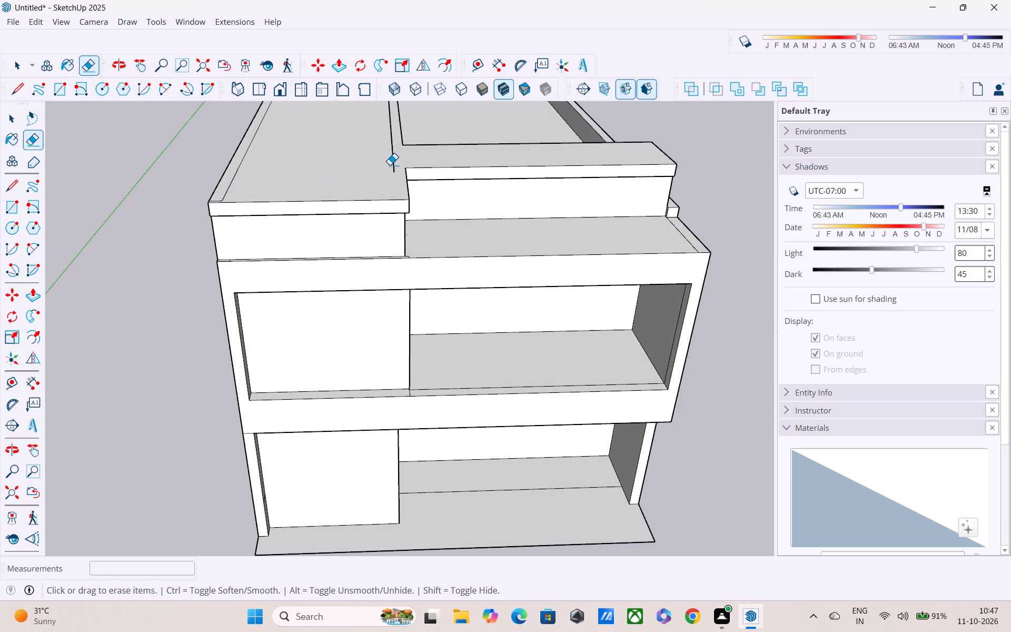
click(392, 162)
click(393, 159)
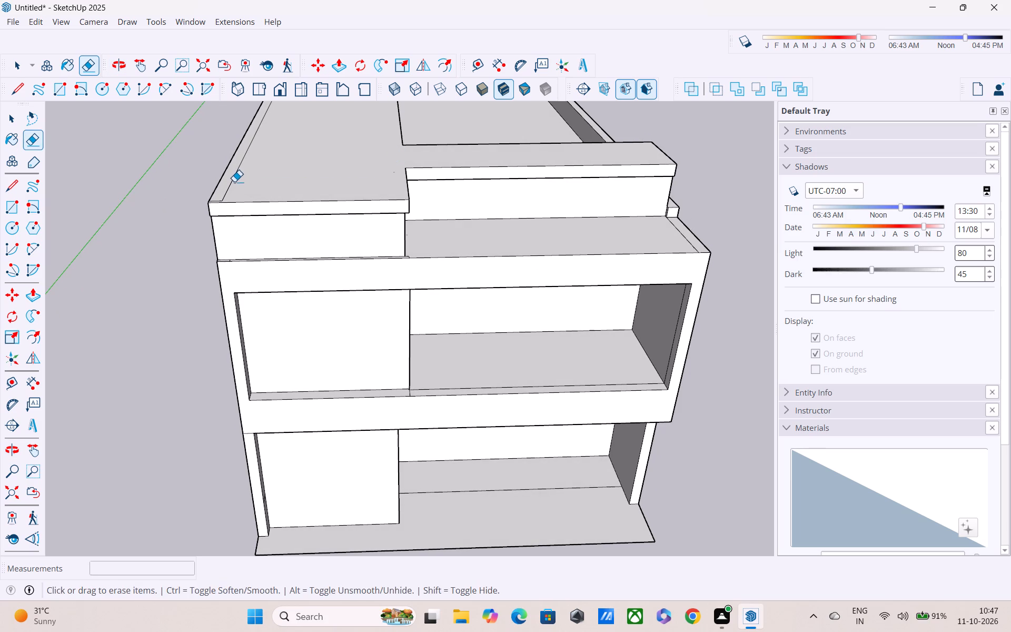
click(233, 178)
middle_drag(321, 165, 358, 242)
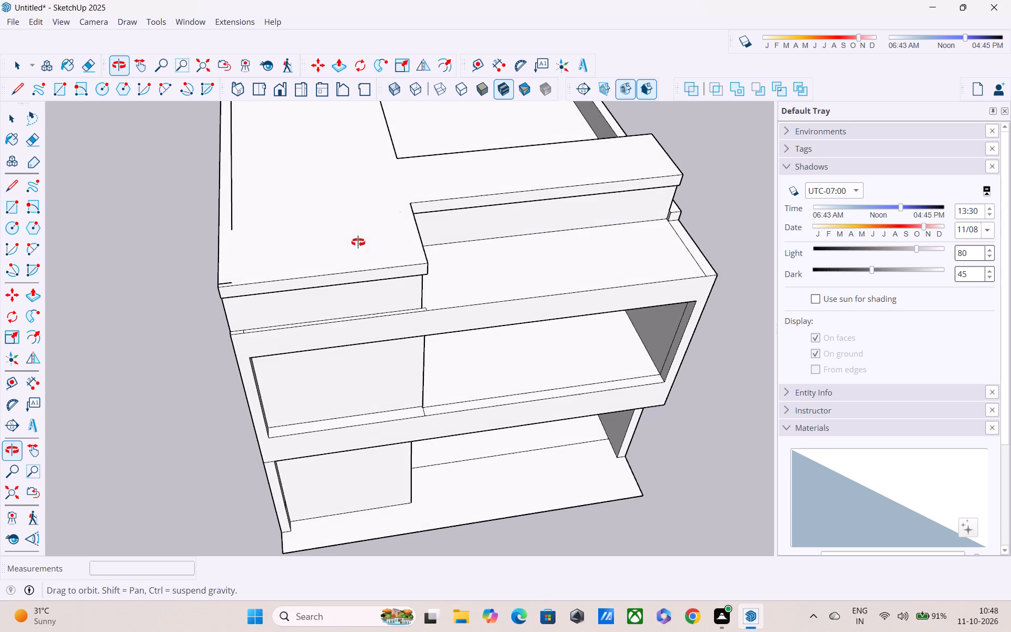
middle_drag(358, 242, 356, 242)
scroll(222, 276, up, 5)
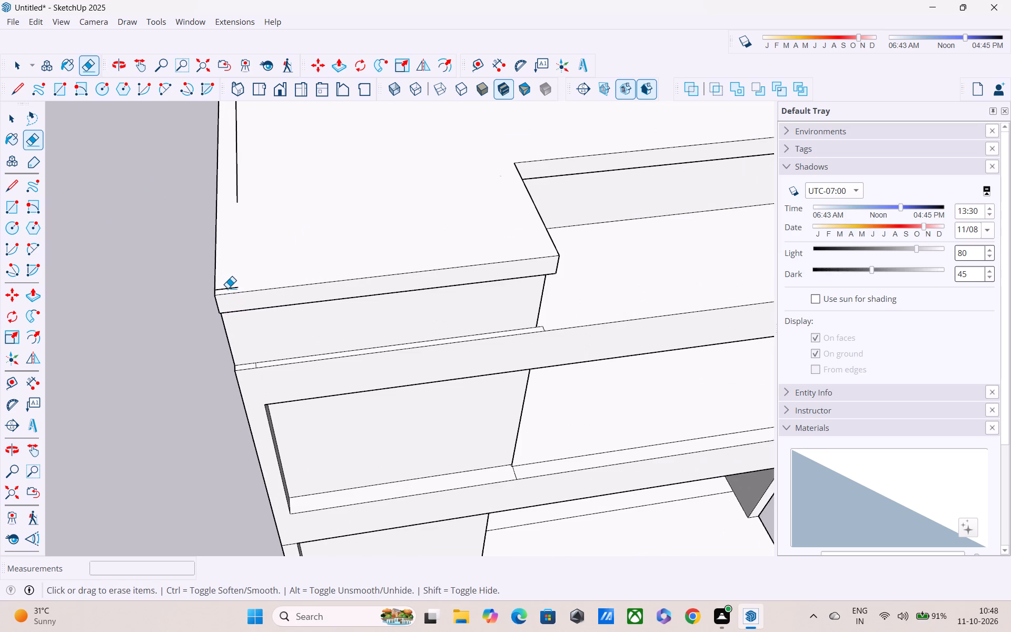
click(227, 288)
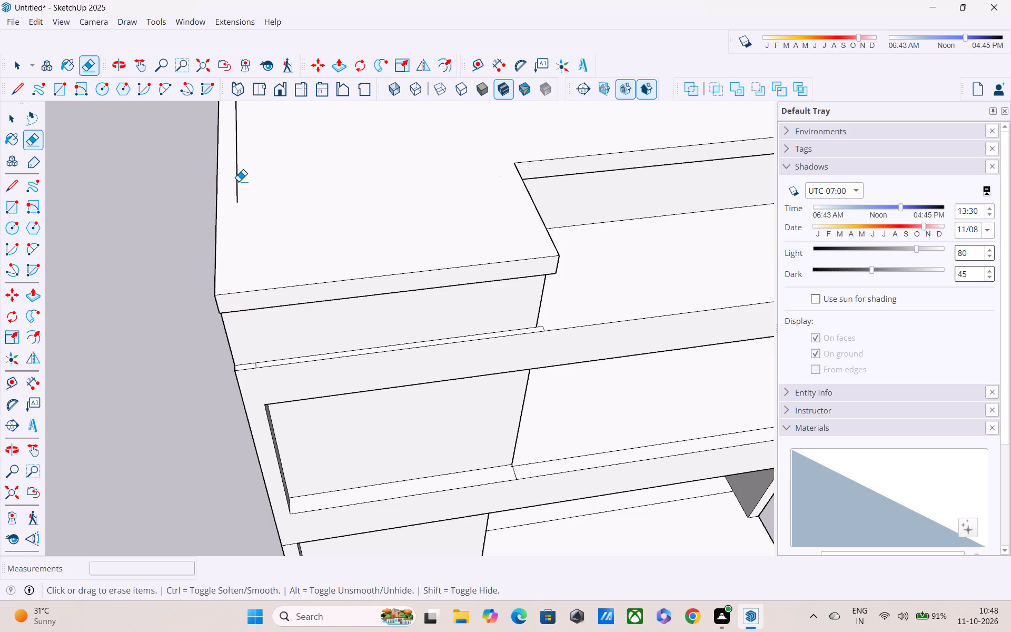
click(239, 181)
Examine the roof blocks, the roof terrace and the opposite long side wall from above and from the side.
middle_drag(245, 188, 270, 259)
scroll(267, 250, down, 7)
middle_drag(343, 233, 380, 320)
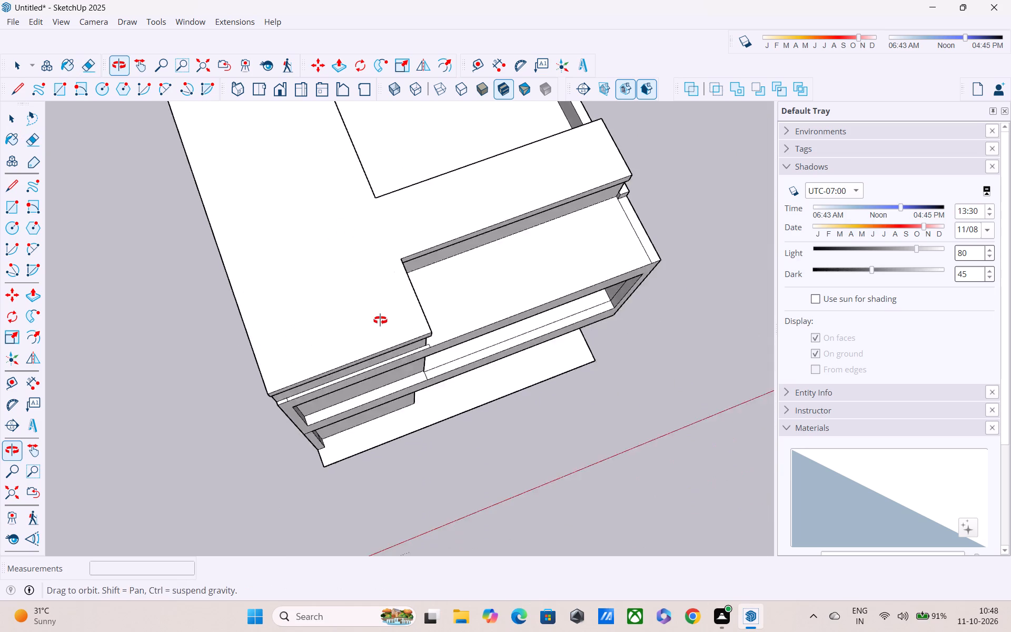
middle_drag(380, 320, 384, 328)
scroll(383, 312, down, 12)
middle_drag(393, 267, 256, 267)
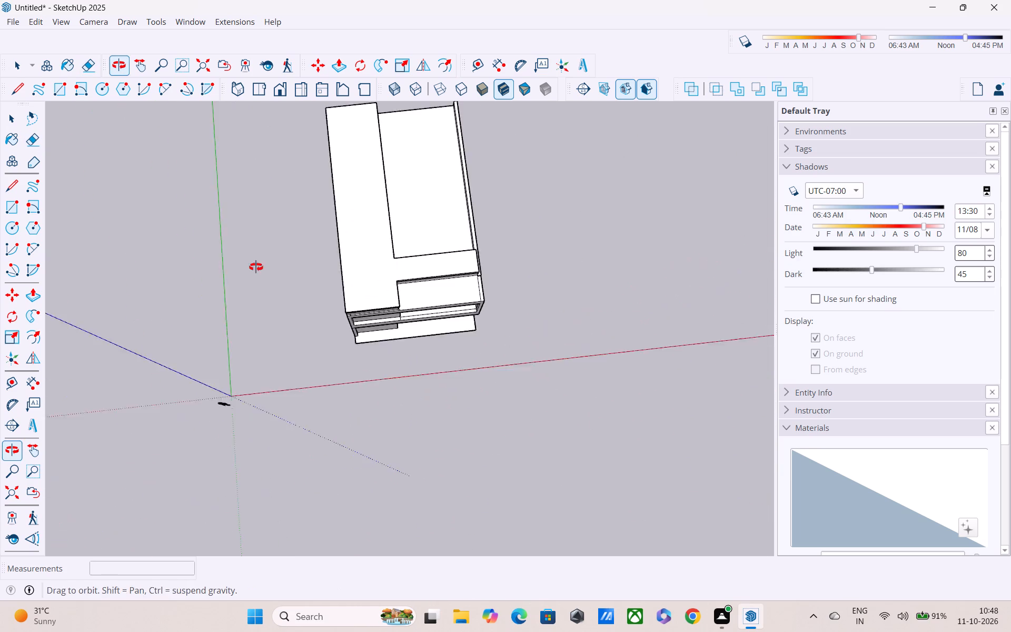
middle_drag(256, 267, 245, 267)
middle_drag(580, 273, 329, 262)
scroll(407, 354, up, 1)
middle_drag(434, 360, 433, 310)
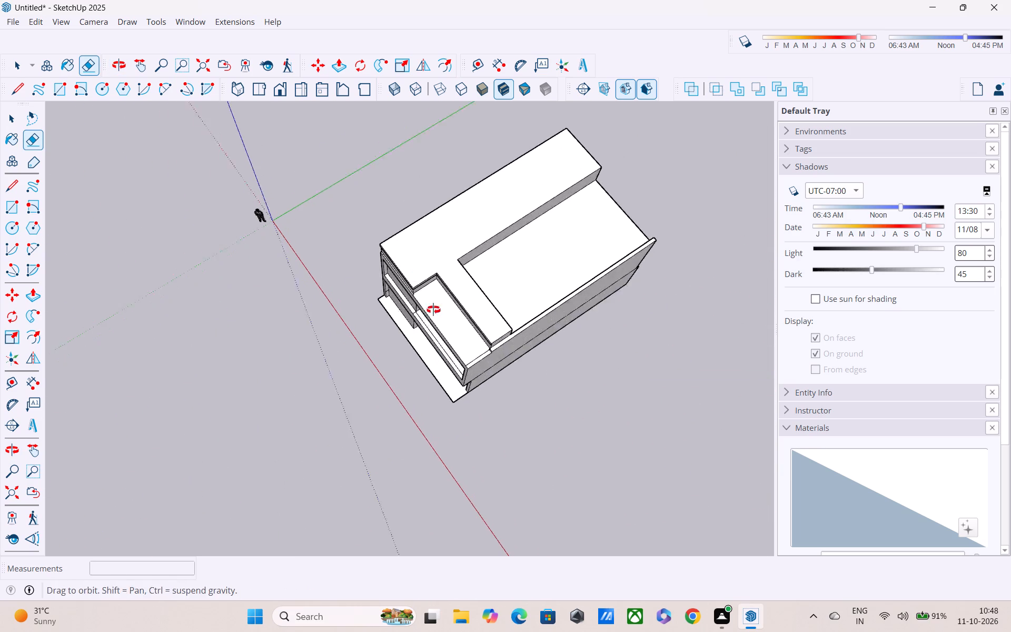
middle_drag(433, 310, 433, 227)
middle_drag(501, 347, 501, 294)
scroll(501, 323, up, 2)
middle_drag(506, 312, 508, 262)
middle_drag(504, 288, 533, 248)
middle_drag(528, 276, 421, 291)
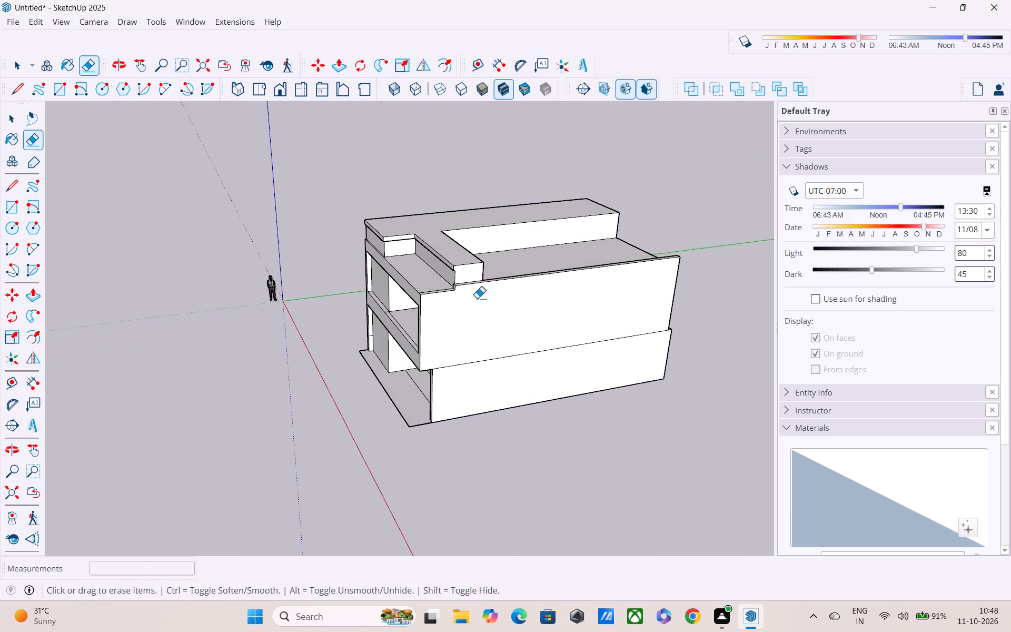
scroll(494, 295, up, 2)
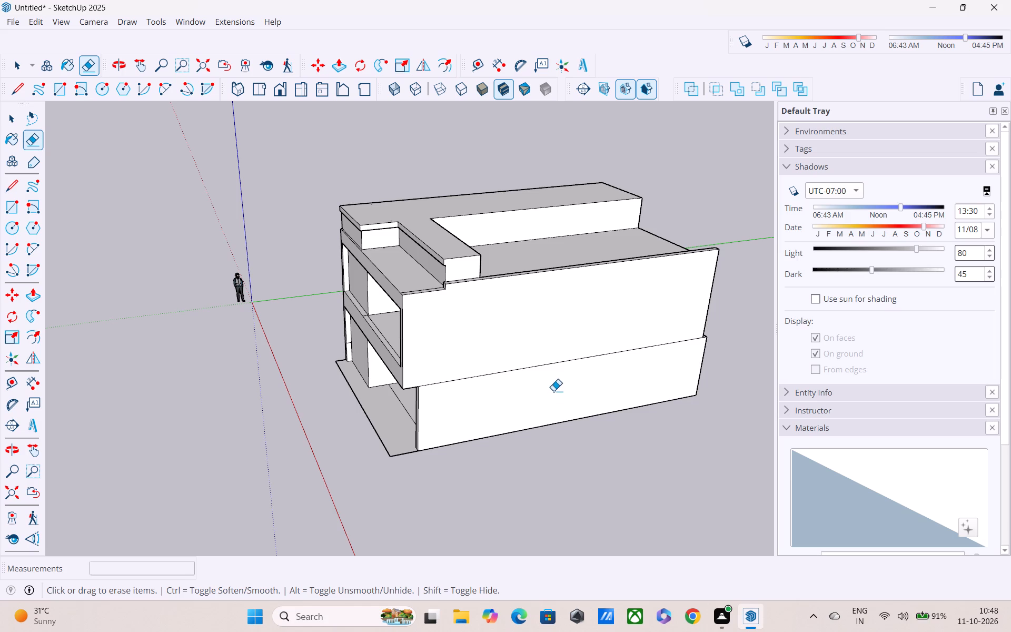
middle_drag(553, 390, 444, 426)
scroll(452, 334, up, 2)
middle_drag(452, 330, 548, 299)
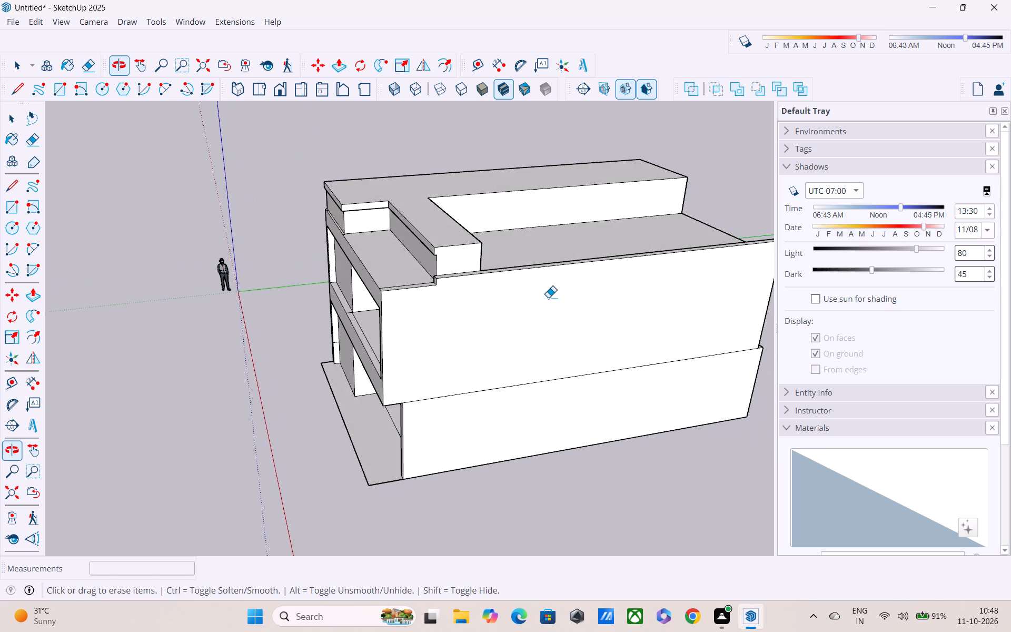
middle_drag(547, 328, 547, 343)
Push the top of the long side parapet beside the roof terrace down by about 3 3/16".
key(p)
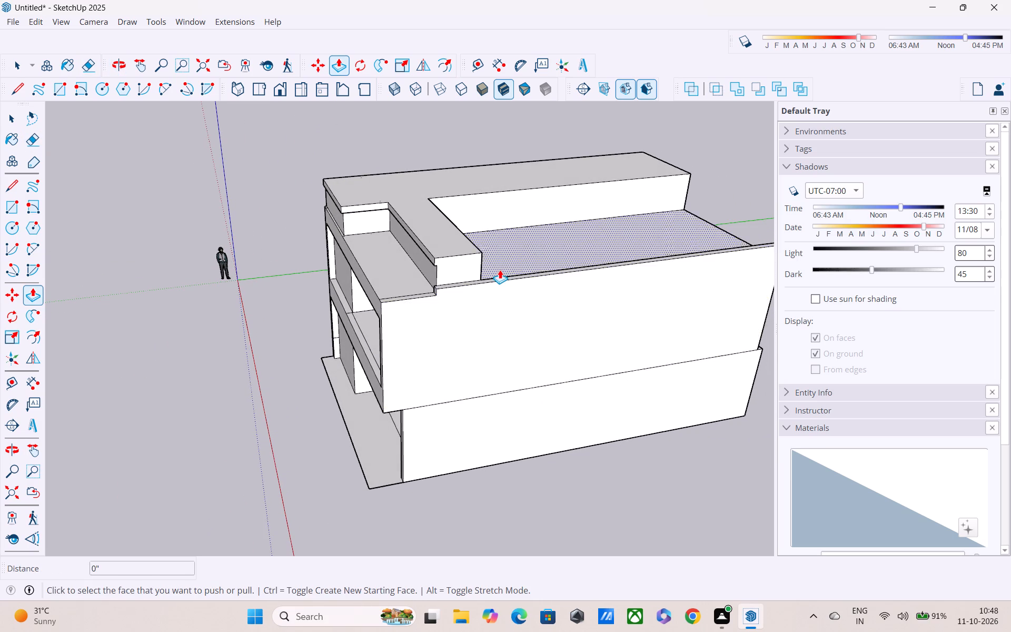
scroll(500, 270, up, 3)
middle_drag(500, 279, 507, 320)
scroll(507, 320, up, 4)
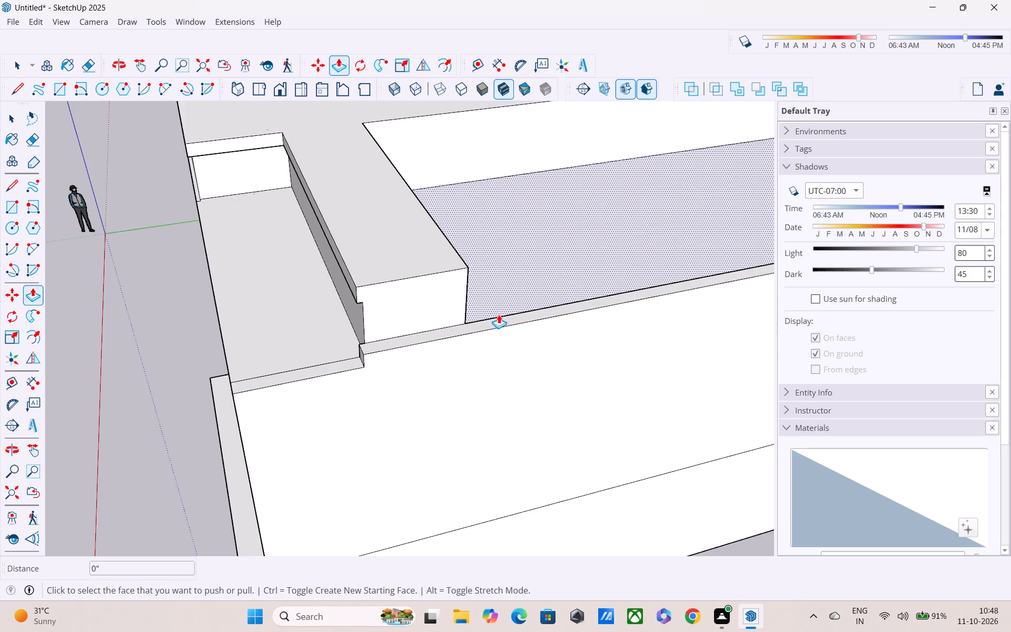
drag(499, 320, 499, 325)
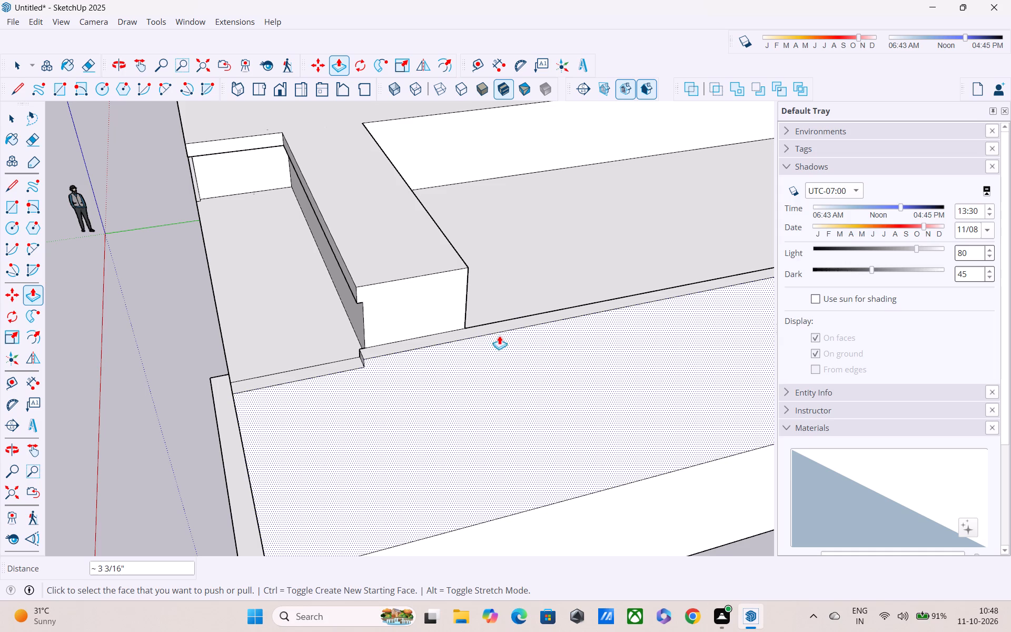
Push the top of the long side parapet down by about 2 9/16", level with the adjoining roof terrace corner.
middle_drag(495, 329, 589, 331)
click(463, 346)
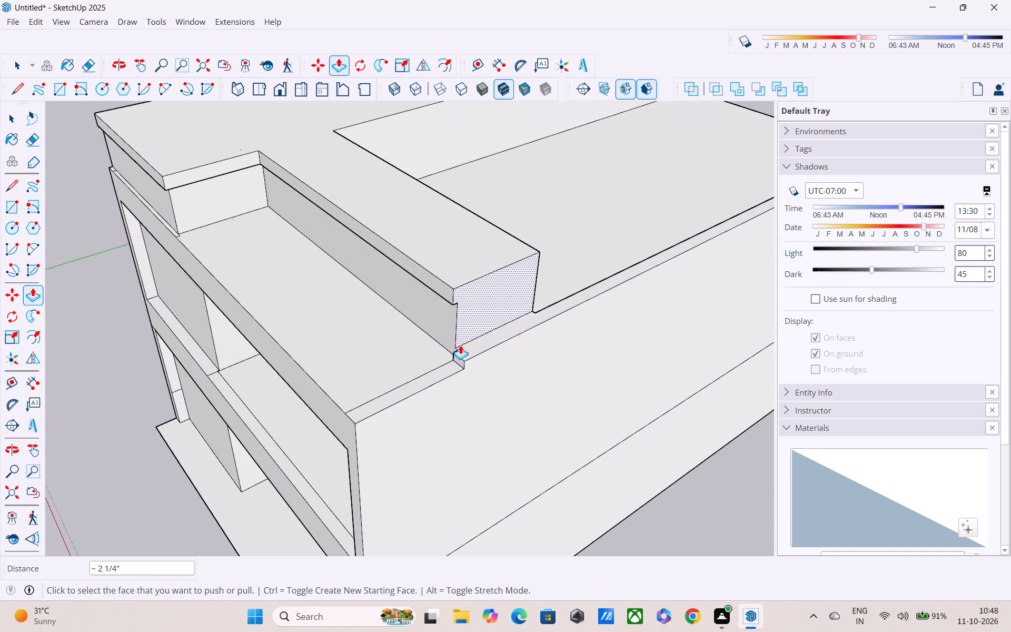
middle_drag(460, 349, 539, 334)
middle_drag(465, 363, 553, 312)
scroll(568, 279, up, 2)
click(565, 260)
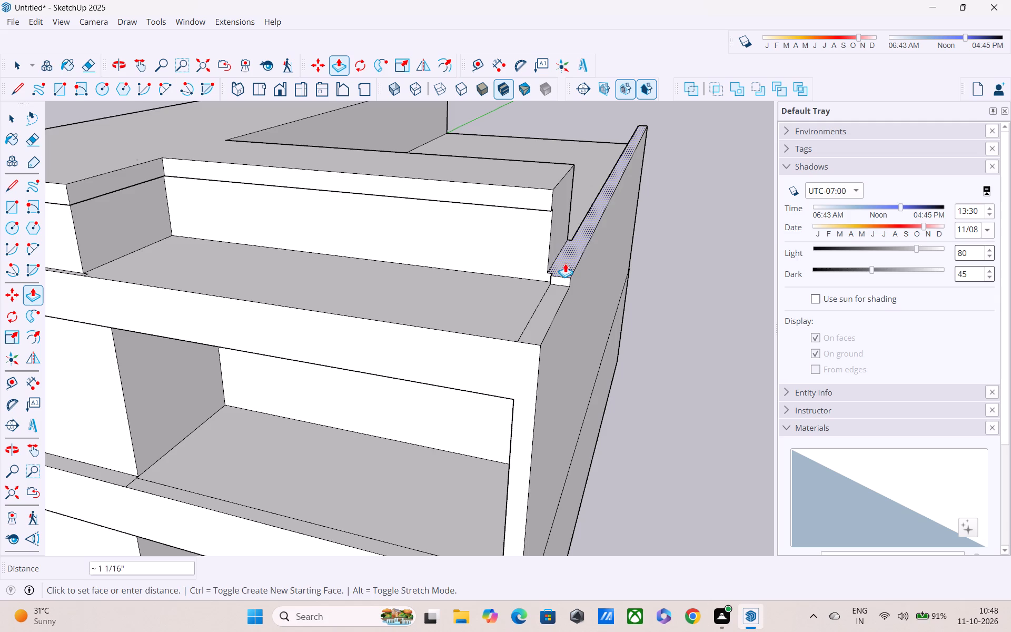
click(565, 265)
drag(565, 267, 567, 277)
drag(566, 263, 567, 273)
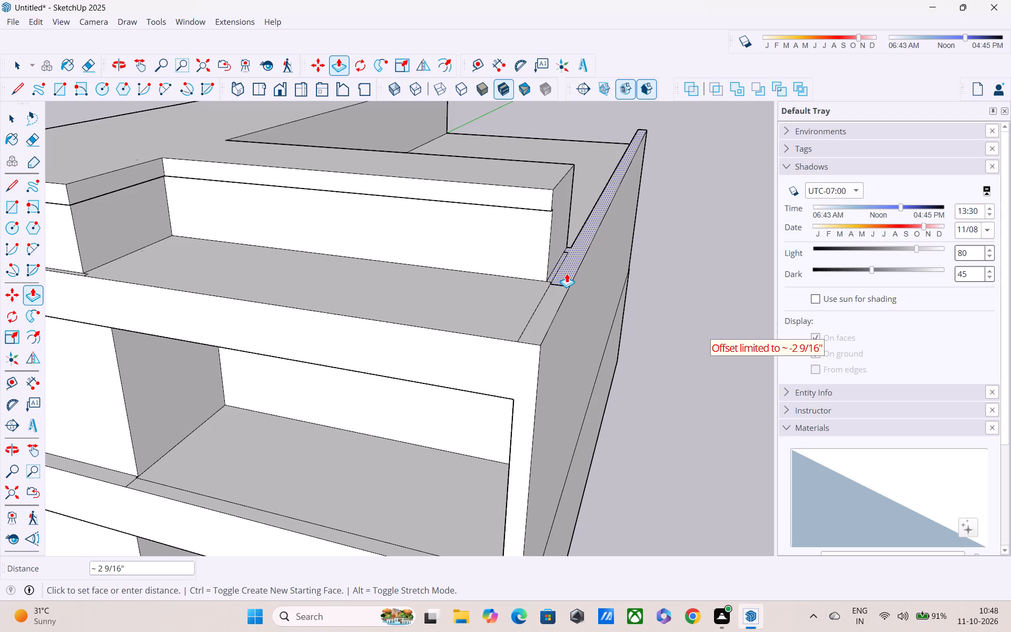
drag(567, 273, 567, 274)
key(Escape)
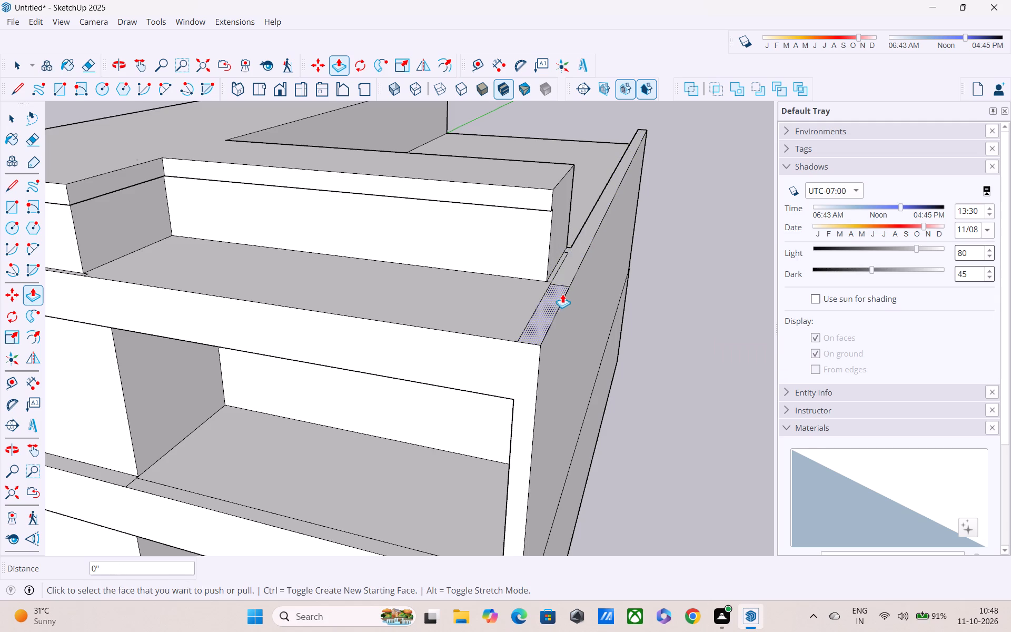
Pull the end face of the lower roof block outward by about 11 1/4", flush with the long side wall.
middle_drag(541, 302, 598, 266)
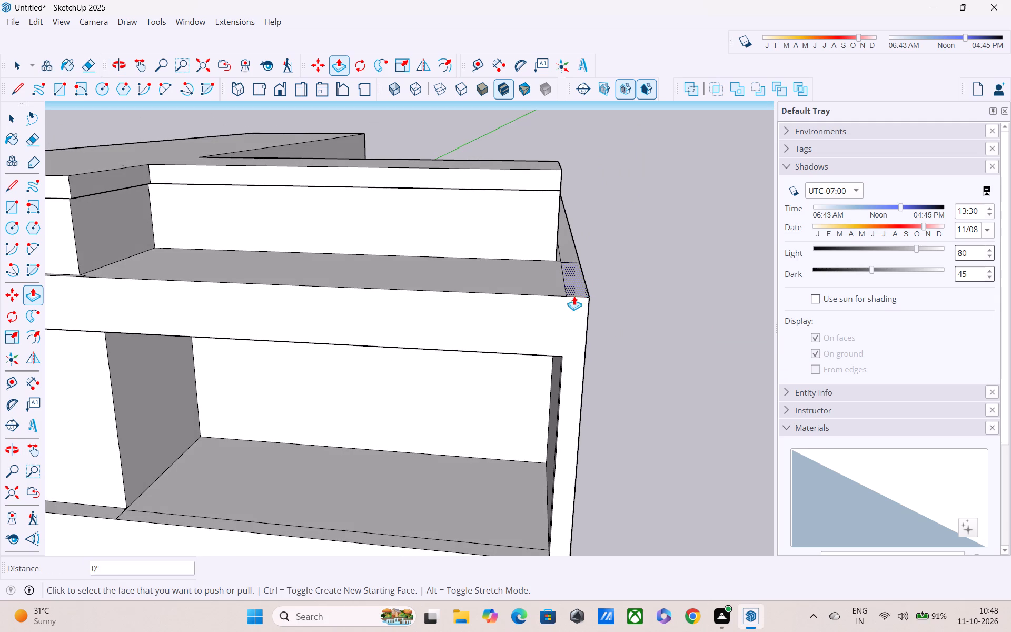
middle_drag(573, 297, 360, 359)
click(558, 269)
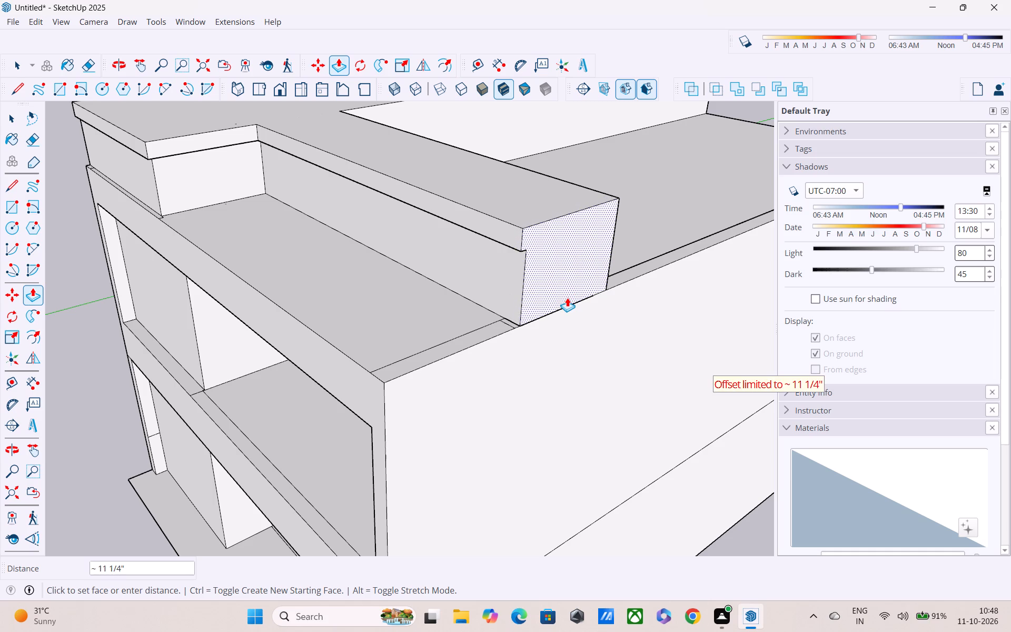
click(573, 313)
Erase the inner edge running along the outer side strip of the front roof terrace.
middle_drag(560, 337, 620, 322)
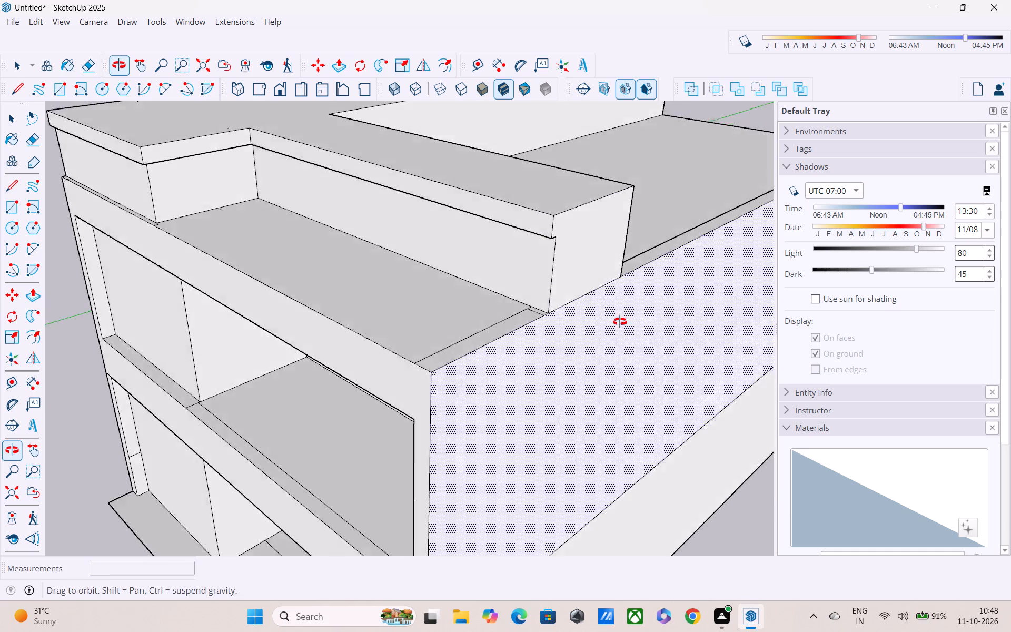
middle_drag(620, 322, 649, 313)
scroll(592, 332, down, 1)
middle_drag(566, 334, 622, 392)
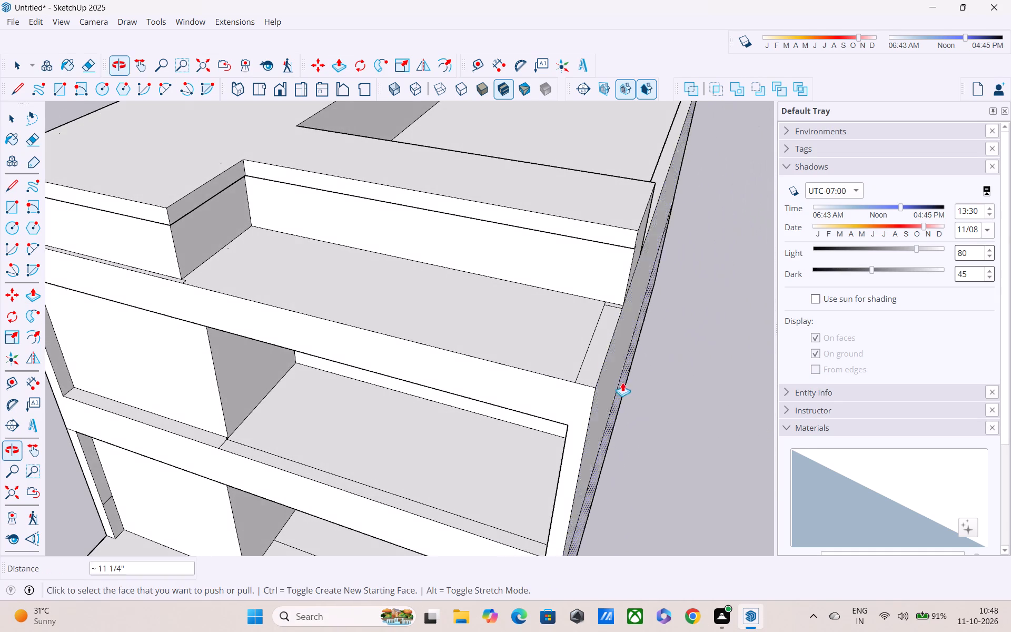
key(r)
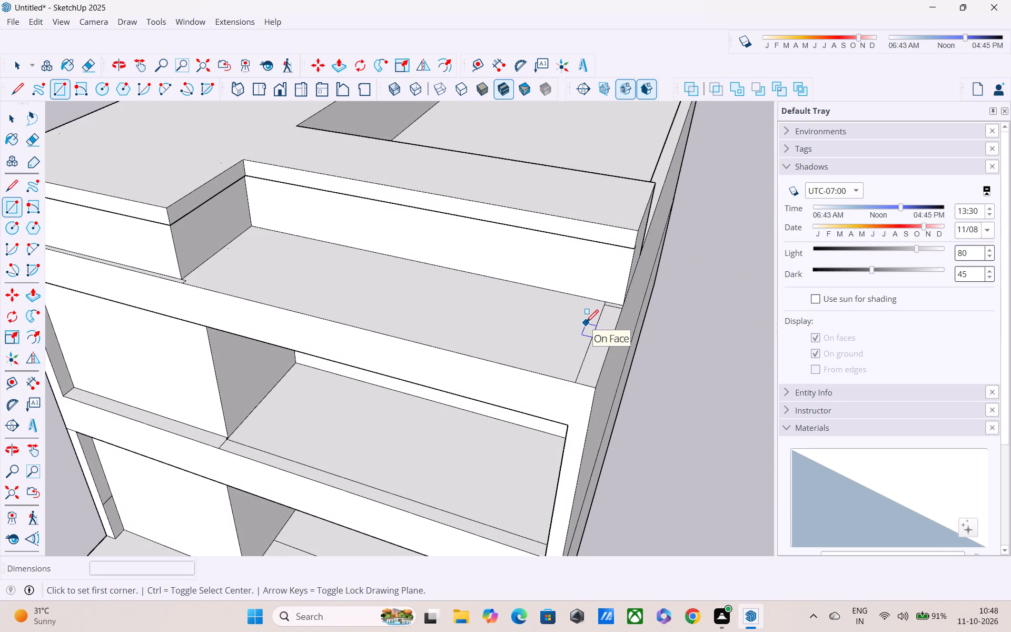
key(BackSpace)
key(e)
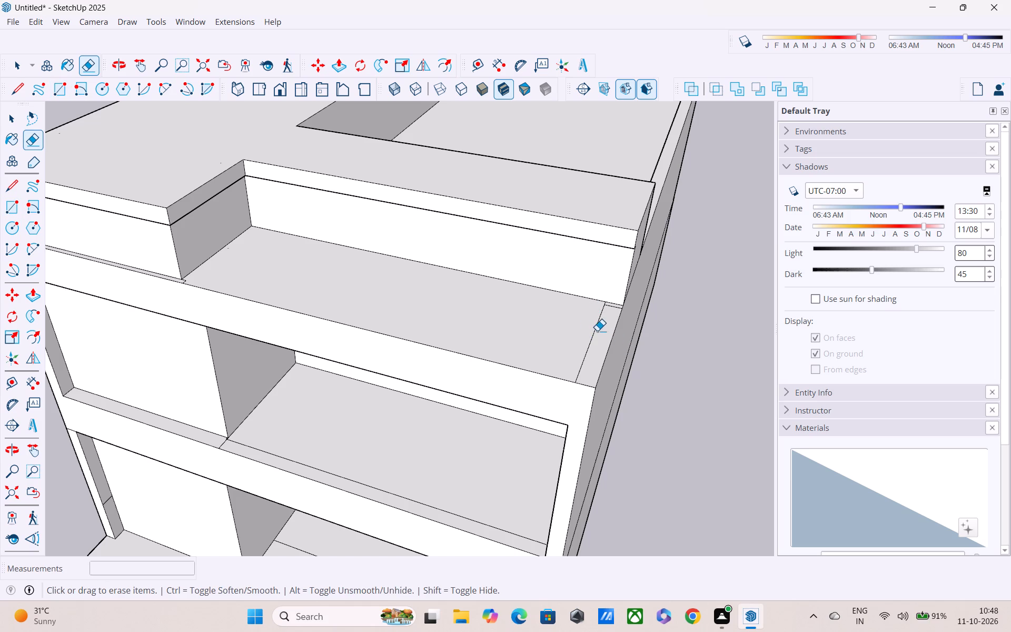
click(594, 332)
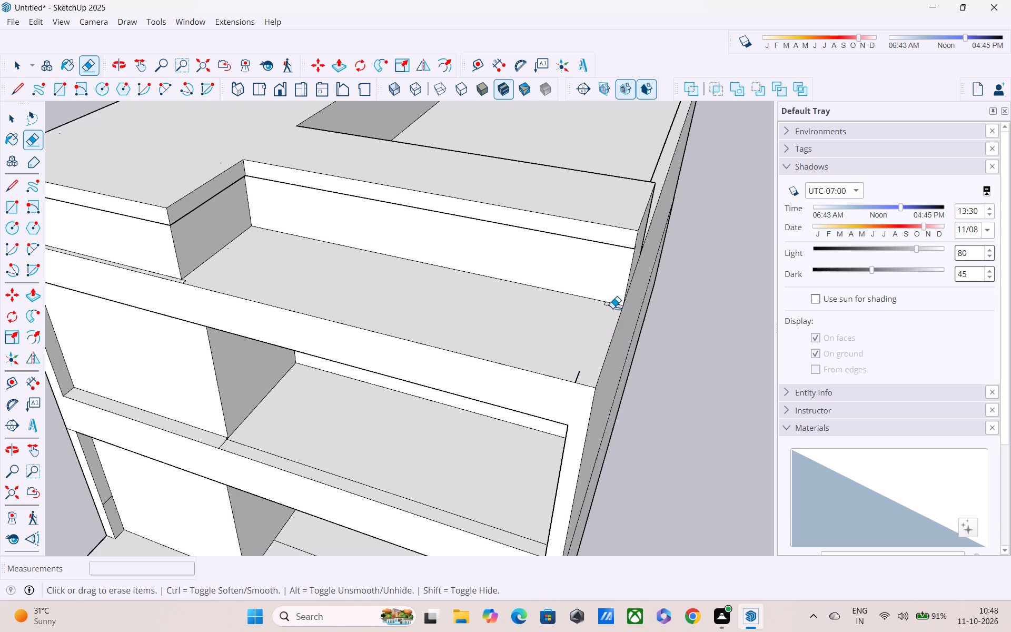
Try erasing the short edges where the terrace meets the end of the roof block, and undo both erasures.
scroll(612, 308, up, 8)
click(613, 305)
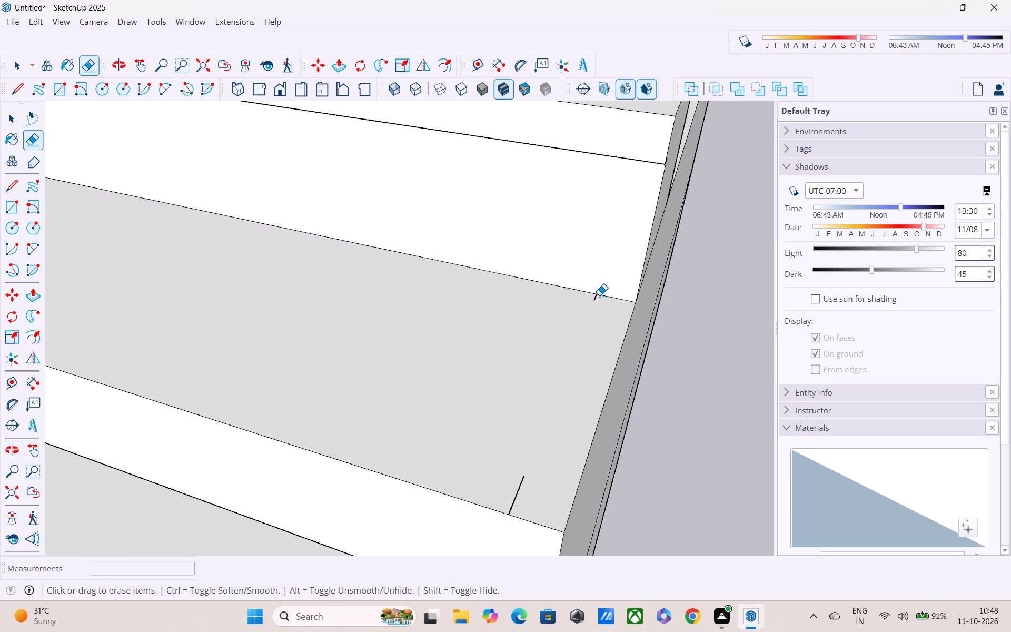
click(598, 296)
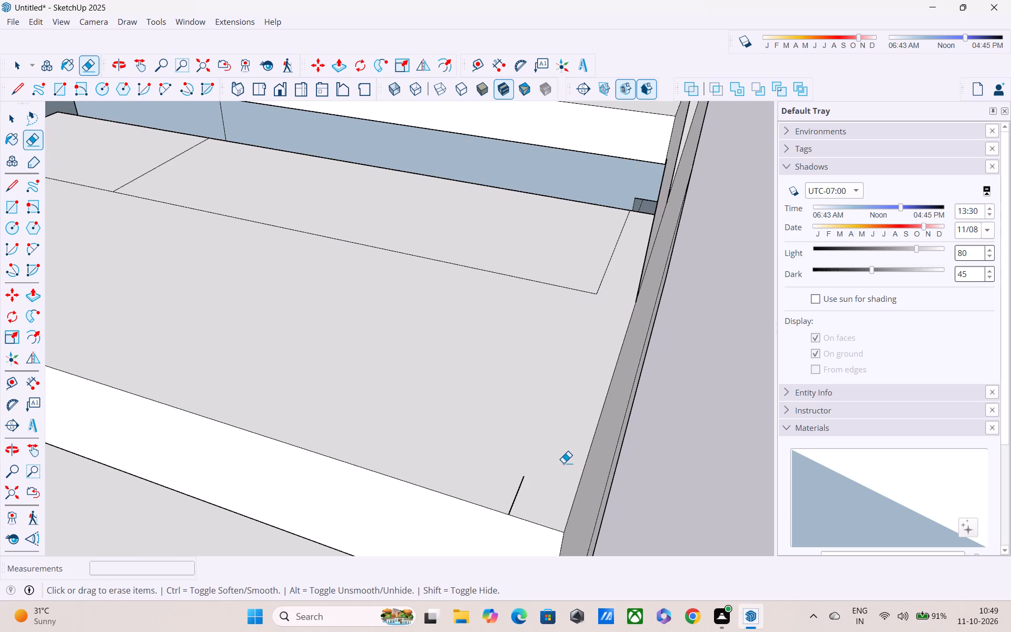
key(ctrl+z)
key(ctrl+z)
Soften the two short leftover edges of the small notch outline at the base of the roof block's front face.
scroll(584, 407, up, 3)
middle_drag(592, 351, 592, 428)
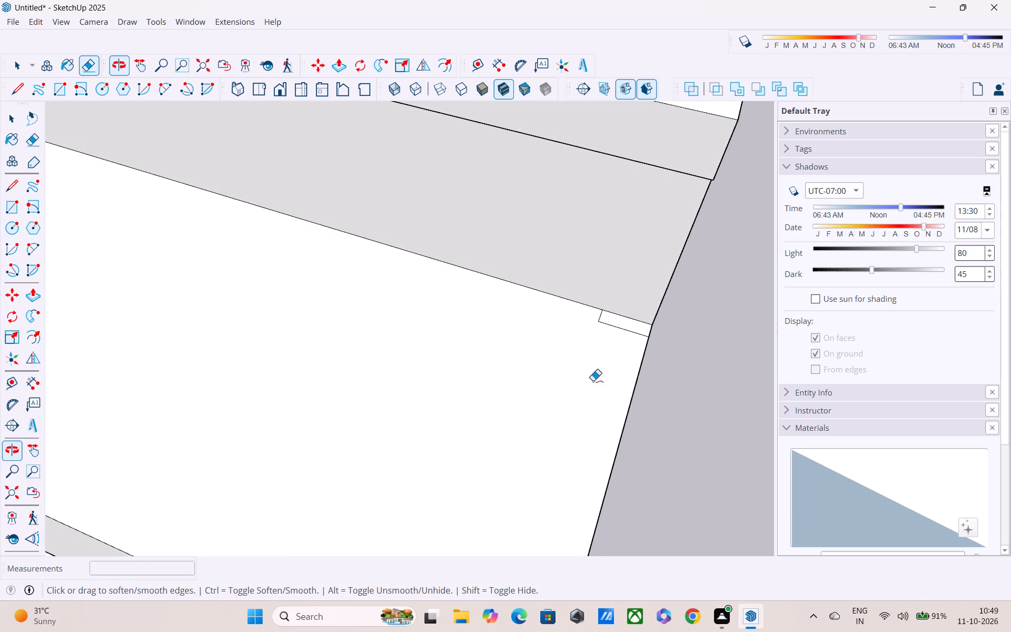
scroll(599, 321, up, 3)
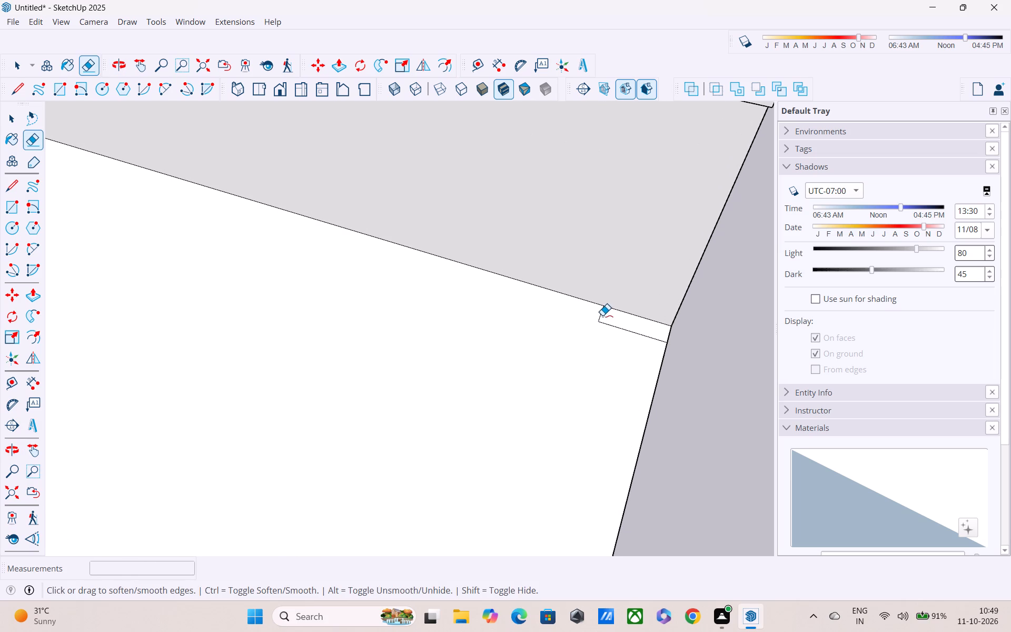
click(601, 313)
click(611, 326)
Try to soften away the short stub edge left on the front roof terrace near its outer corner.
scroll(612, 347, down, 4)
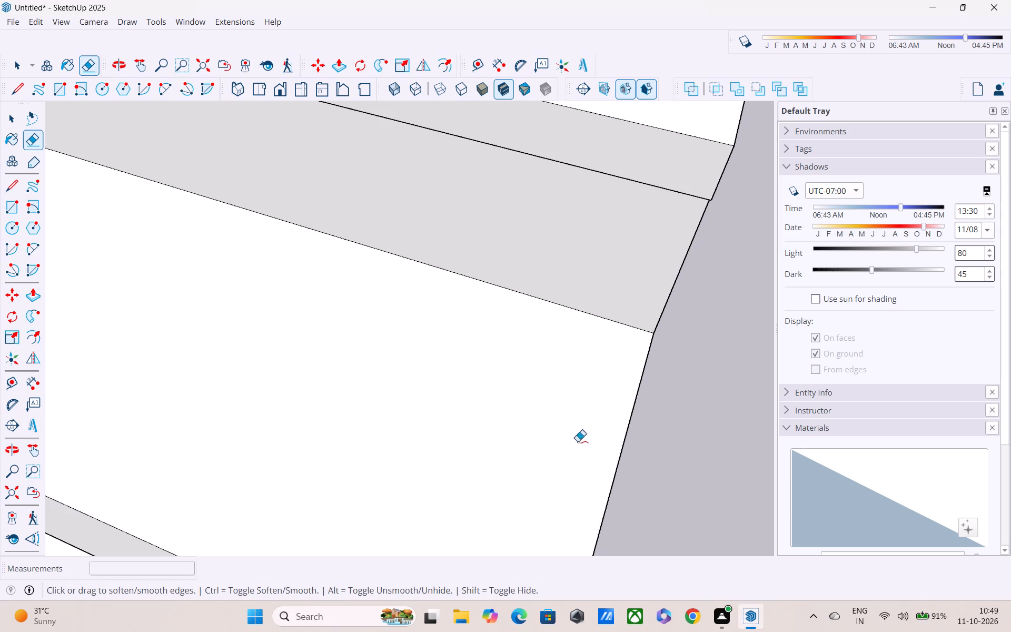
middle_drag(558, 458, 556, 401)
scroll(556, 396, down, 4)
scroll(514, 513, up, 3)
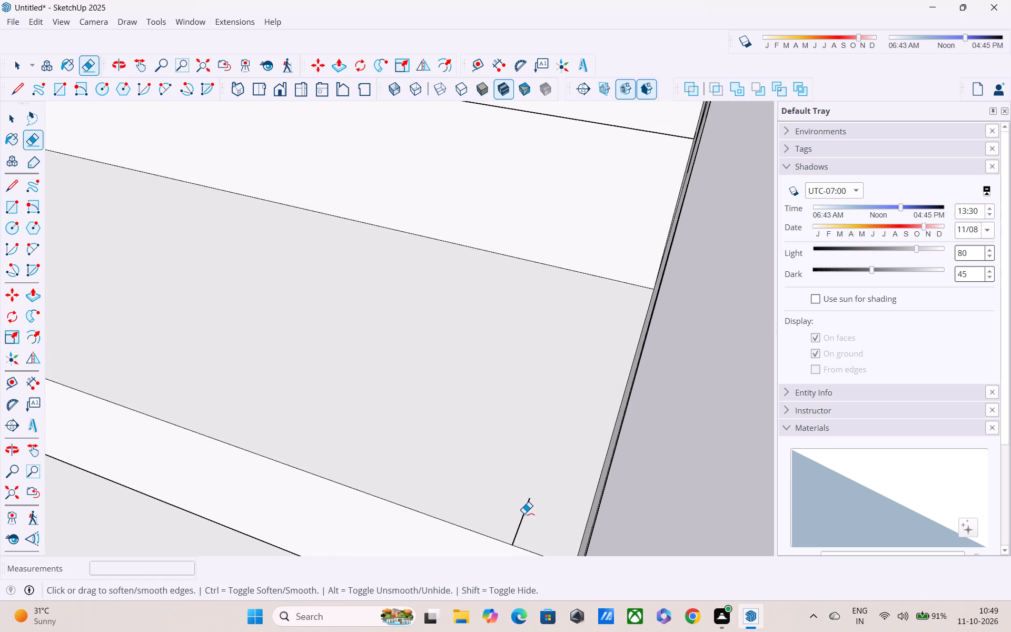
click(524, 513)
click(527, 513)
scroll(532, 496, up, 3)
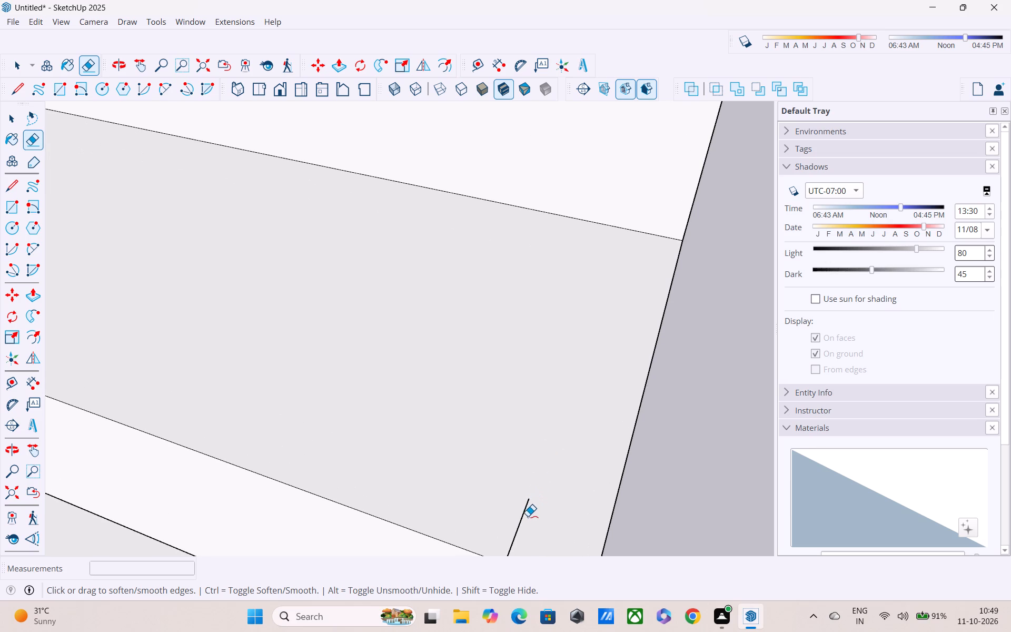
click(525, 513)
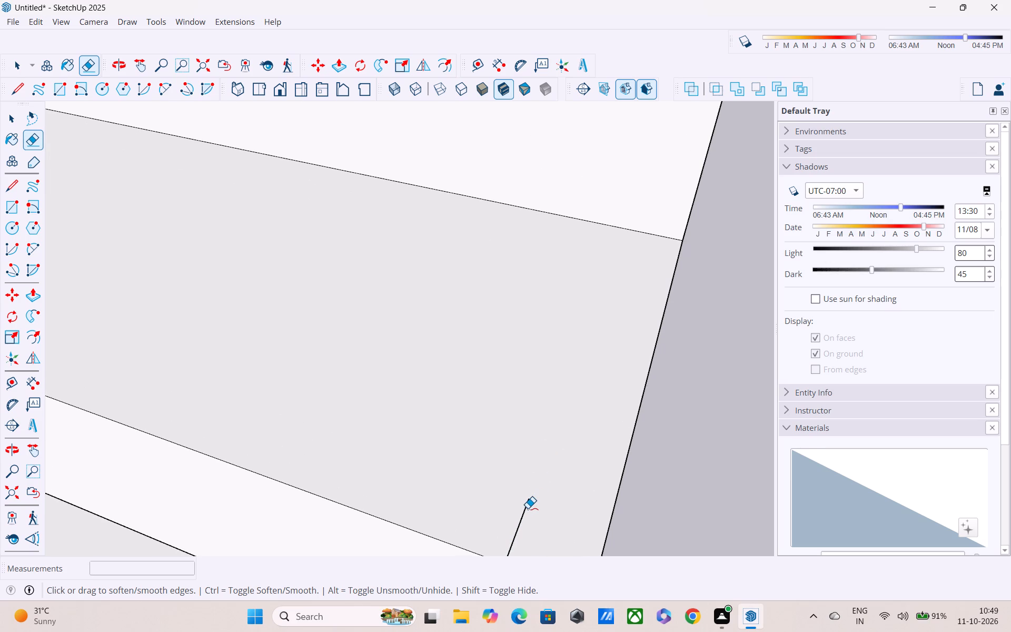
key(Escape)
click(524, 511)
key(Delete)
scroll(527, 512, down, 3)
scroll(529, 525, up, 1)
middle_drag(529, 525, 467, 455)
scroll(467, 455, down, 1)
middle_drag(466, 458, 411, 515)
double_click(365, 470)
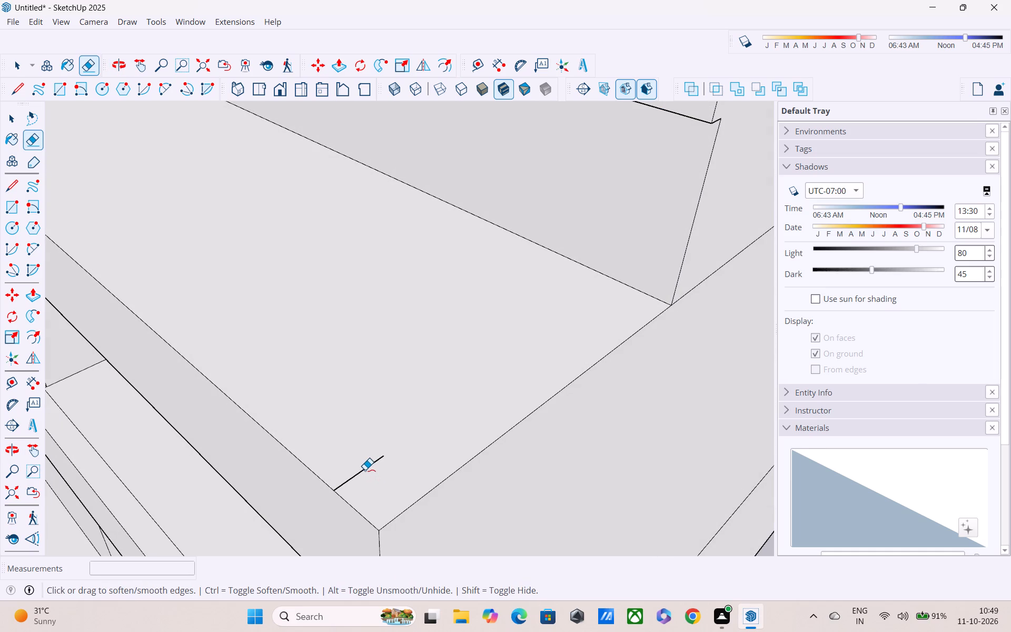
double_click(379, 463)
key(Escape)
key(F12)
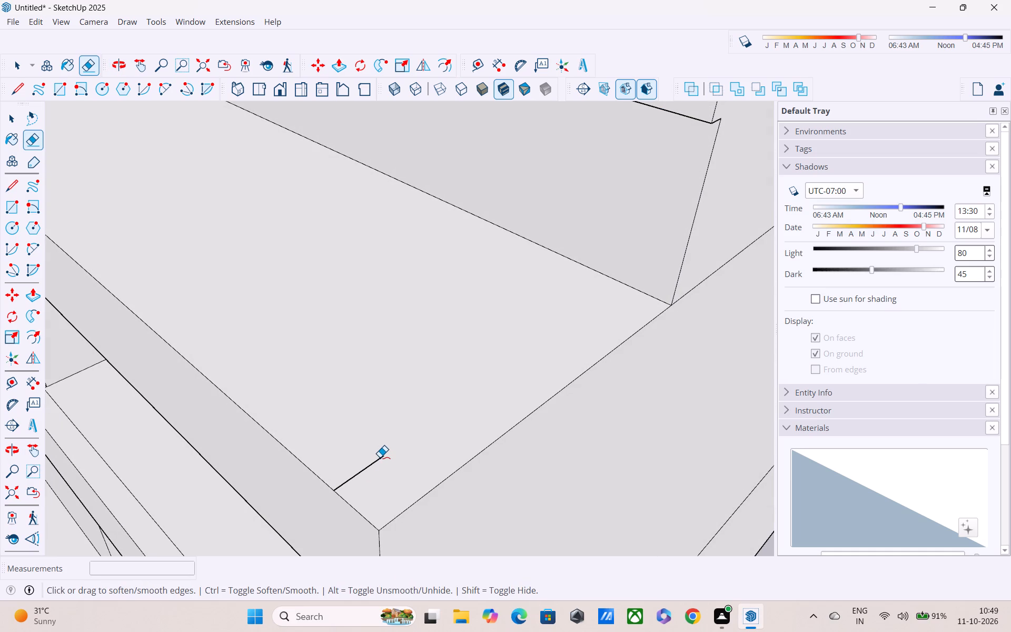
Delete the short stub edge on the front roof terrace near its outer corner.
key(space)
click(380, 458)
key(Delete)
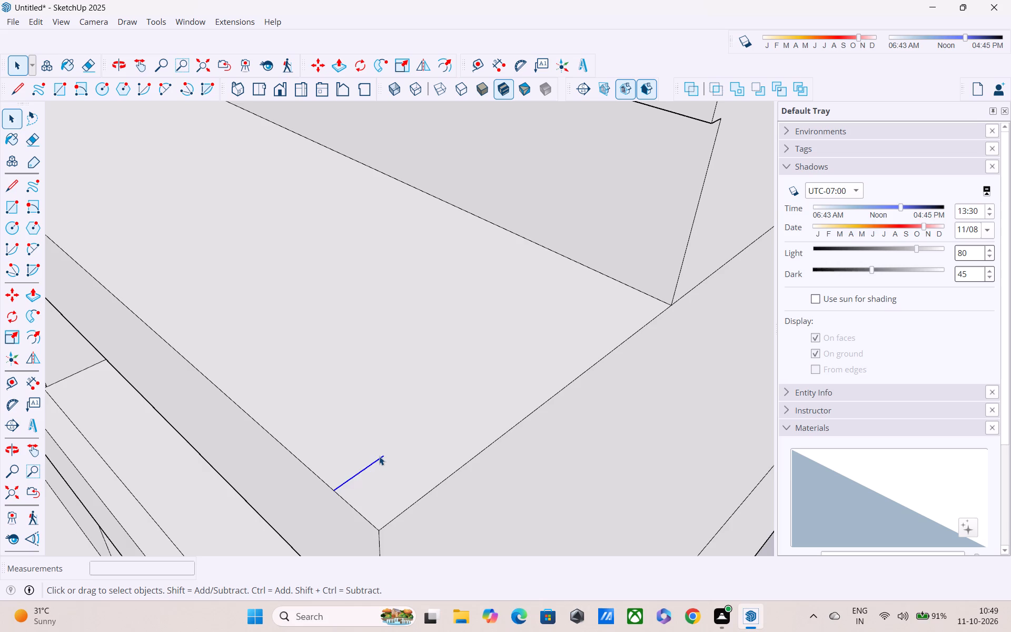
Examine the cleaned terrace corner, the long side parapet and the recessed roof area from several sides.
scroll(379, 456, down, 3)
middle_drag(394, 482, 534, 415)
scroll(538, 416, down, 3)
middle_drag(547, 445, 411, 445)
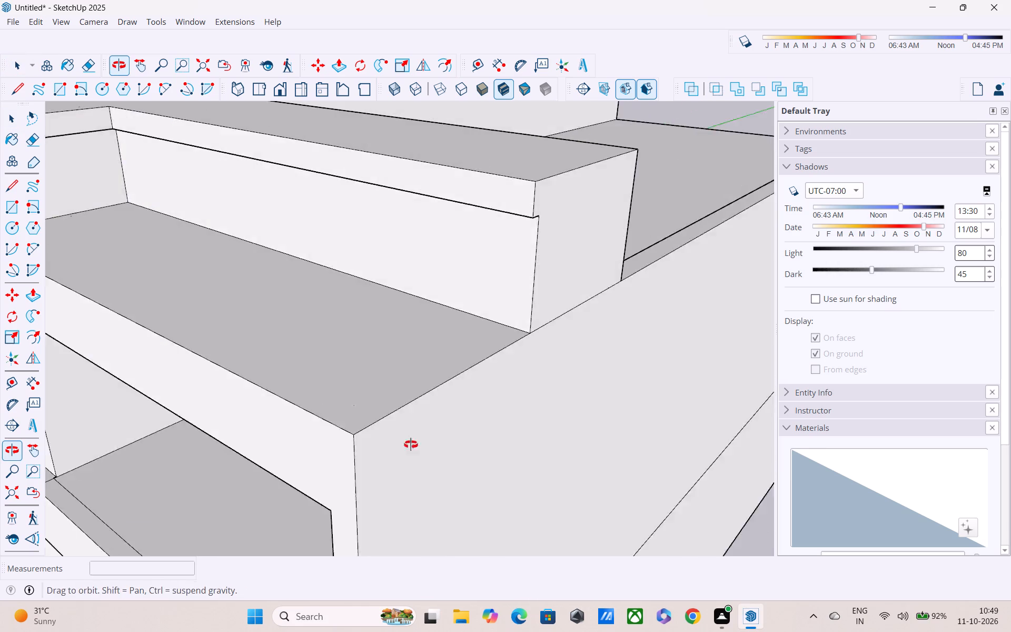
middle_drag(411, 445, 380, 443)
middle_drag(685, 388, 55, 526)
scroll(63, 518, down, 3)
middle_drag(93, 527, 294, 477)
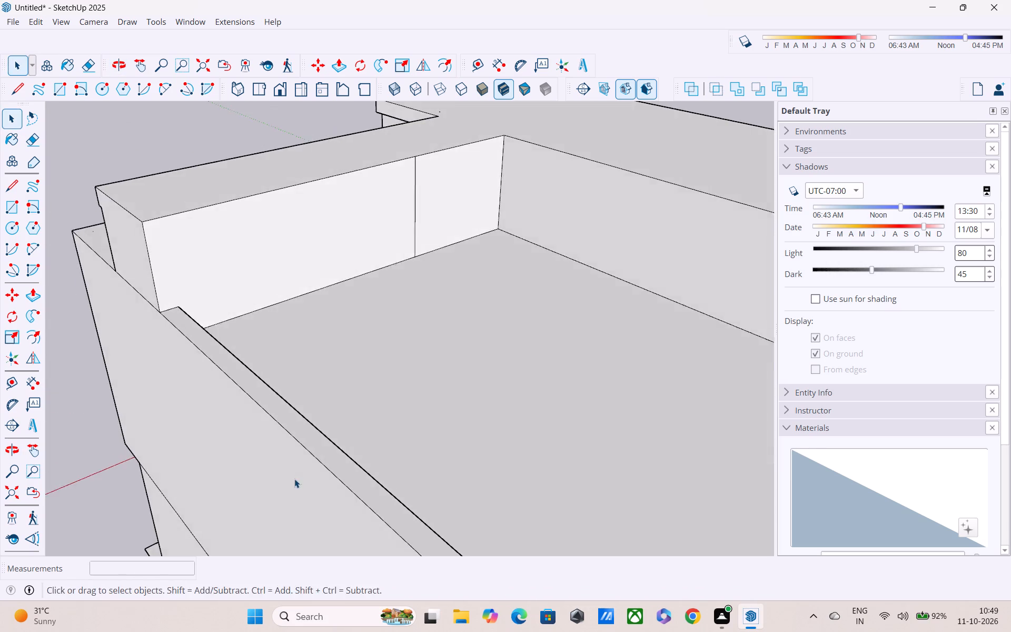
scroll(295, 479, down, 1)
middle_drag(354, 484, 463, 495)
middle_drag(448, 479, 182, 511)
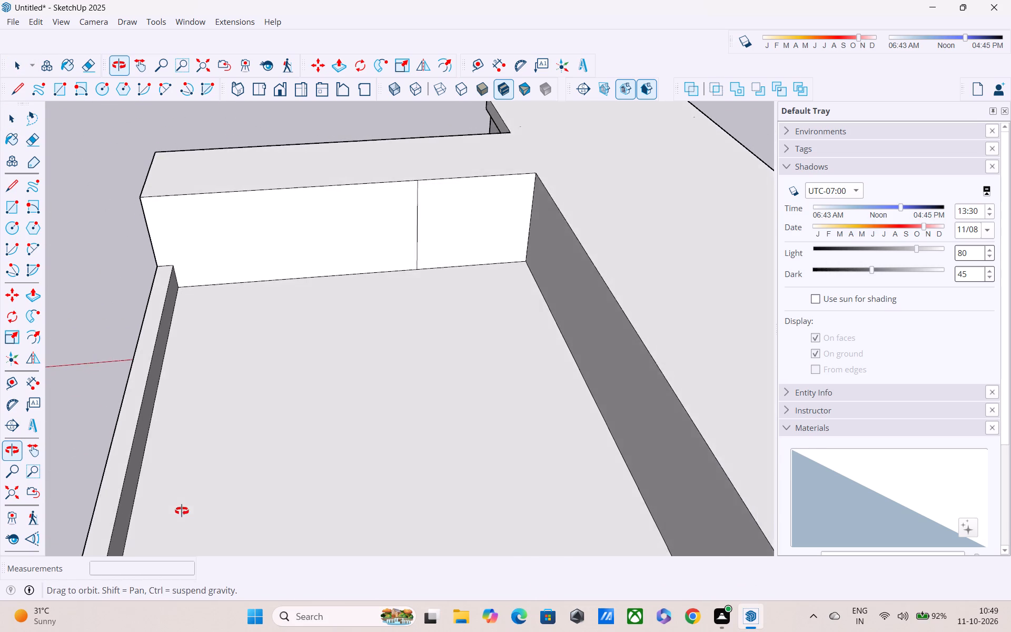
middle_drag(182, 511, 513, 493)
middle_drag(439, 499, 563, 461)
scroll(546, 467, down, 3)
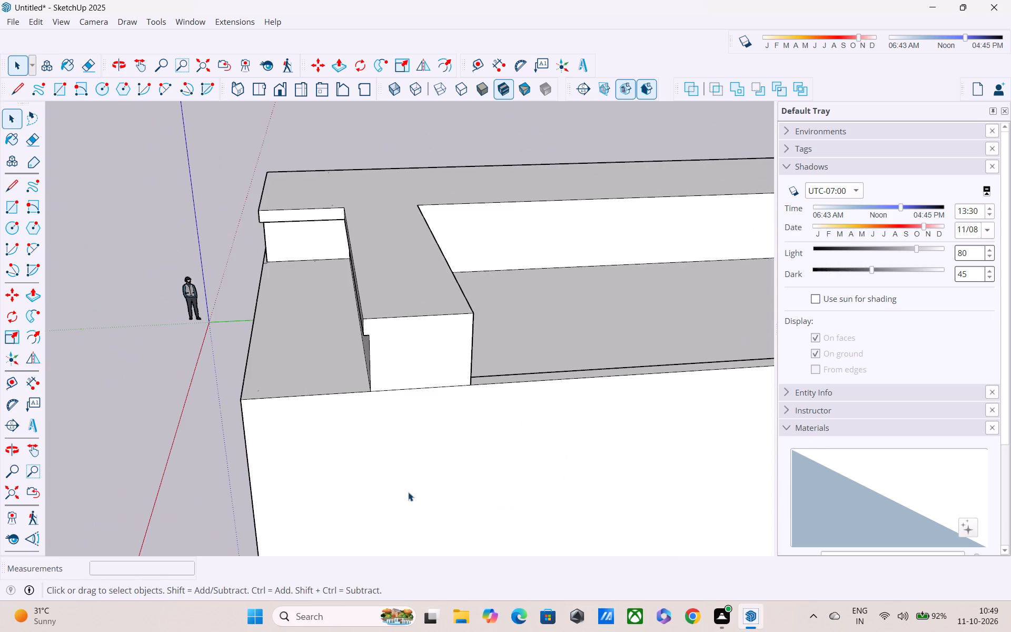
Examine the front elevation with the upper balcony, its frame bands and the stepped roof blocks.
middle_drag(408, 492, 716, 441)
middle_drag(594, 458, 597, 478)
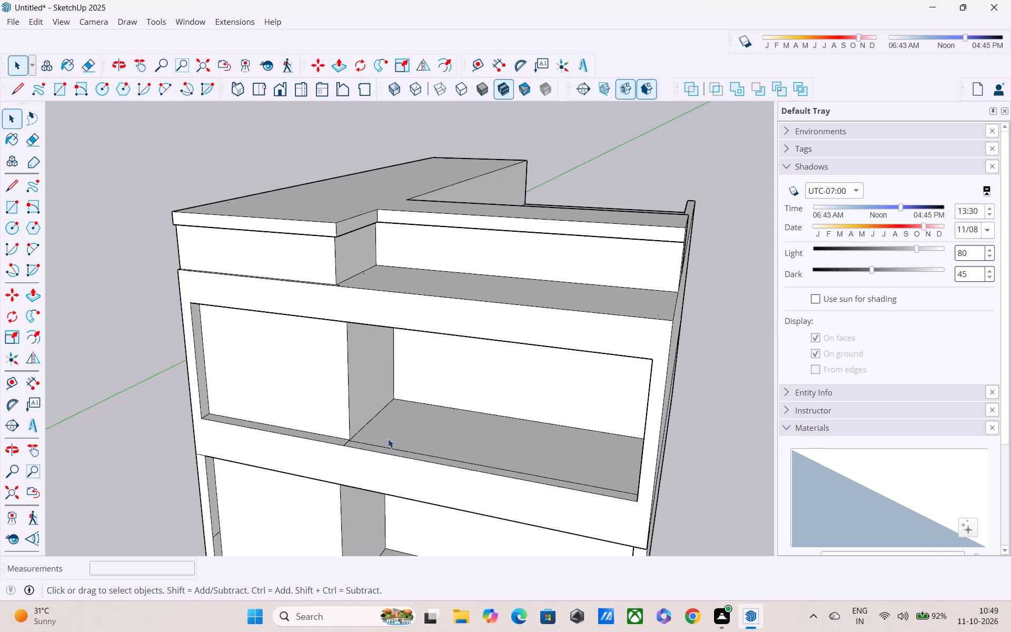
middle_drag(69, 631, 226, 597)
middle_drag(547, 396, 634, 289)
middle_drag(588, 332, 590, 417)
scroll(573, 417, up, 2)
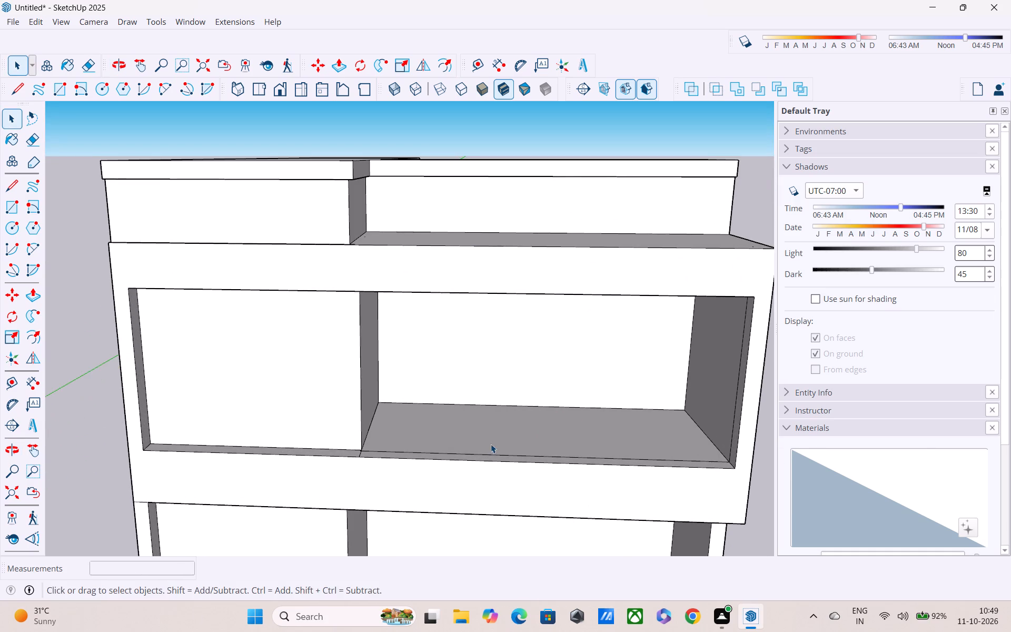
middle_drag(491, 444, 492, 476)
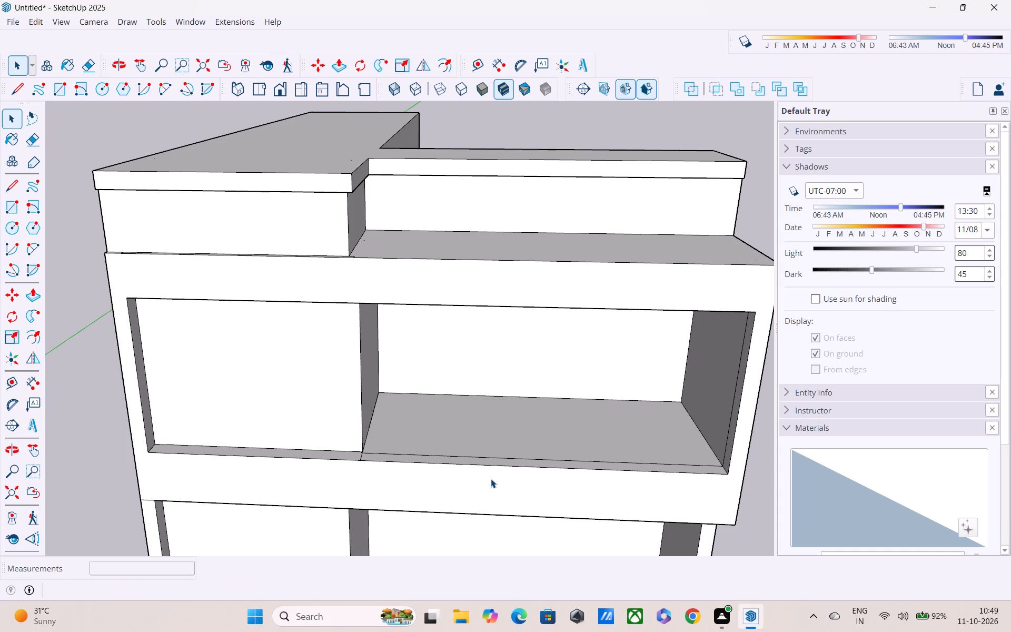
scroll(483, 473, down, 3)
middle_drag(452, 486, 477, 408)
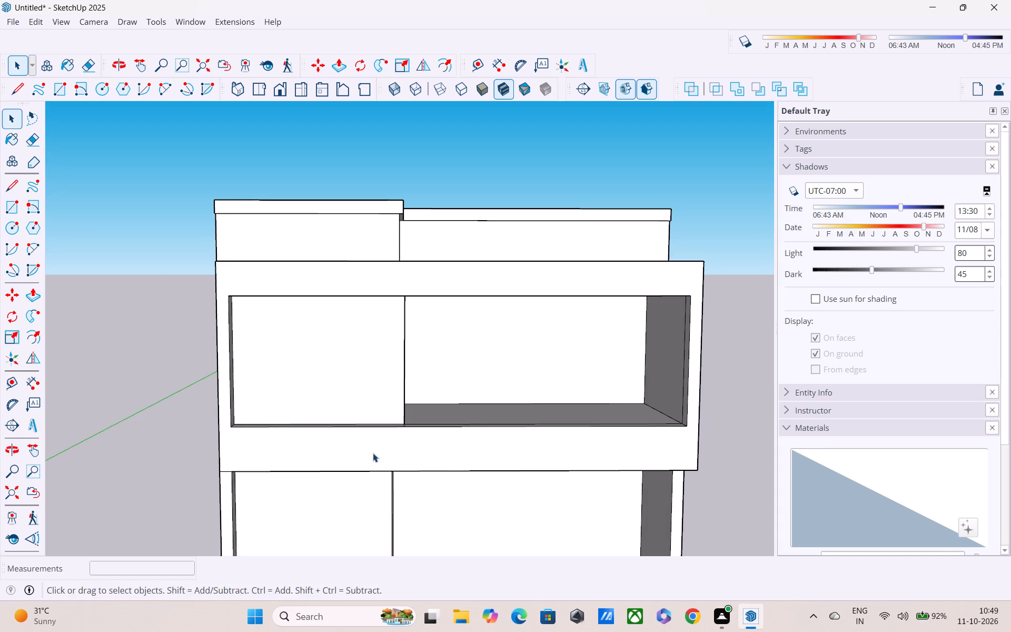
middle_drag(373, 453, 441, 449)
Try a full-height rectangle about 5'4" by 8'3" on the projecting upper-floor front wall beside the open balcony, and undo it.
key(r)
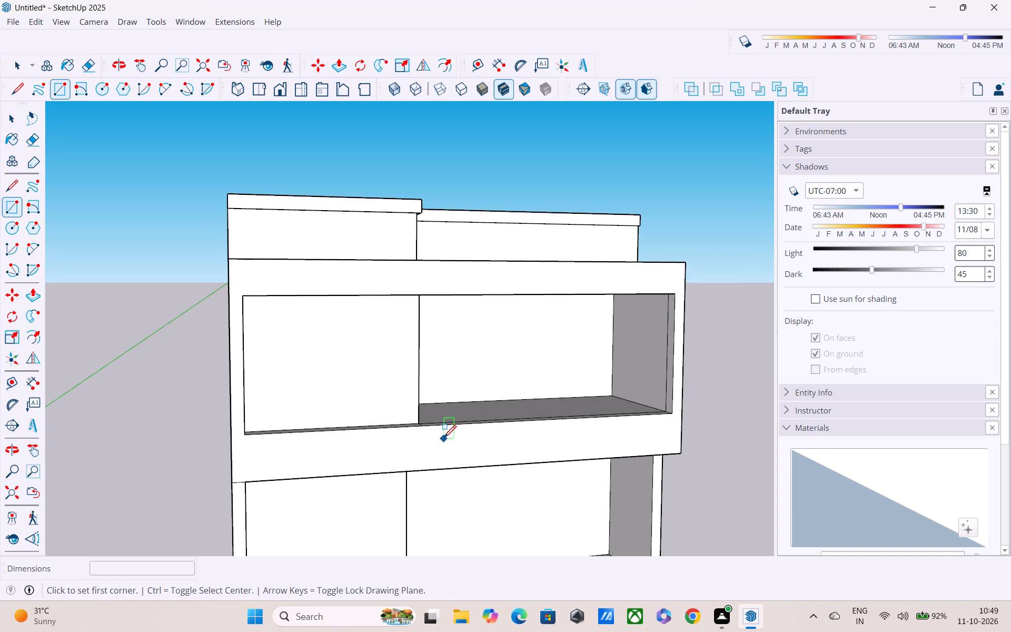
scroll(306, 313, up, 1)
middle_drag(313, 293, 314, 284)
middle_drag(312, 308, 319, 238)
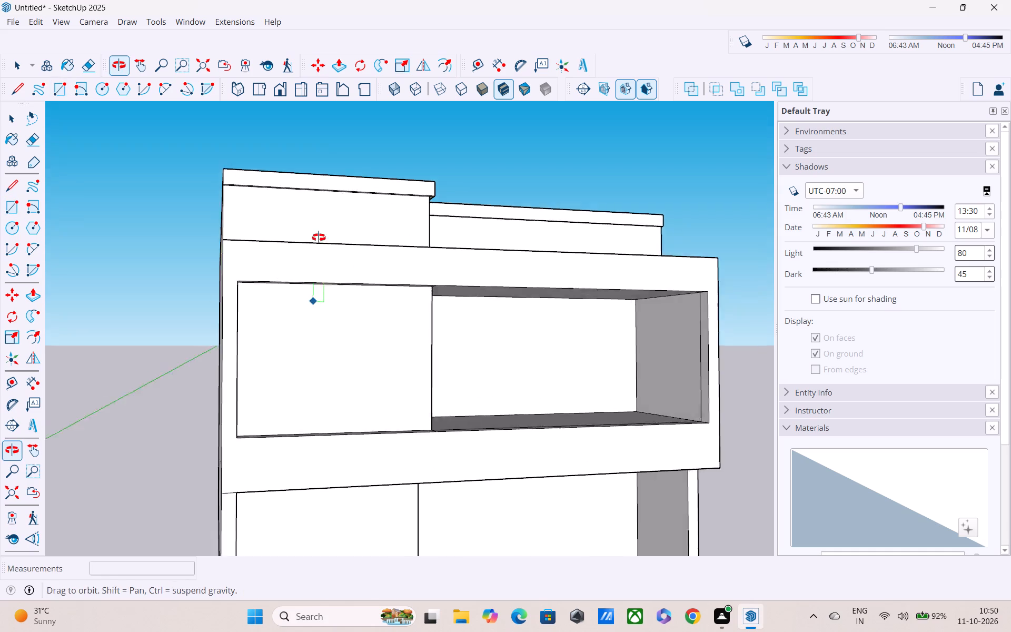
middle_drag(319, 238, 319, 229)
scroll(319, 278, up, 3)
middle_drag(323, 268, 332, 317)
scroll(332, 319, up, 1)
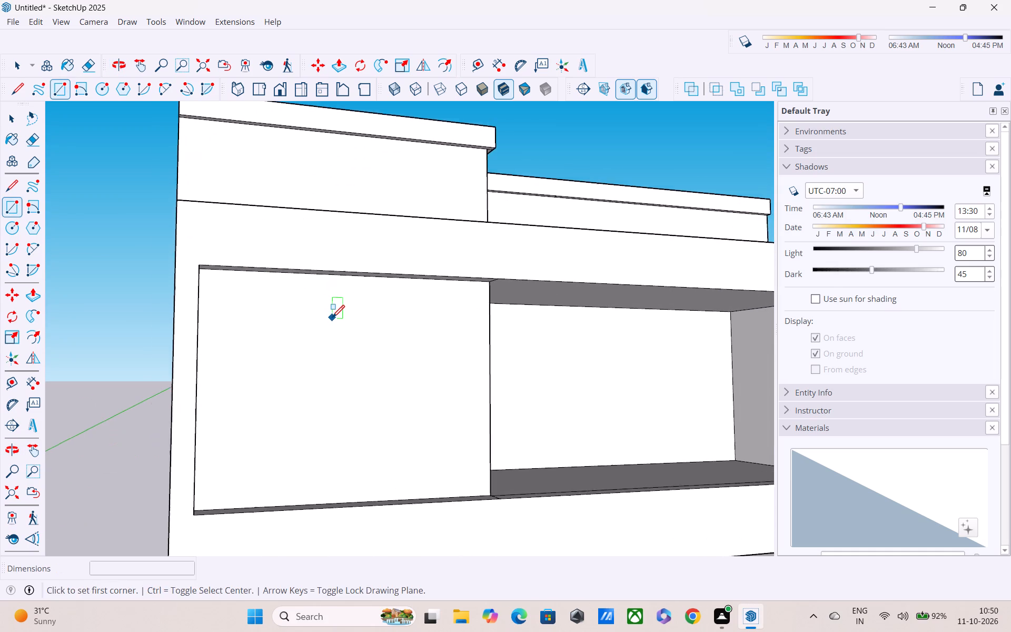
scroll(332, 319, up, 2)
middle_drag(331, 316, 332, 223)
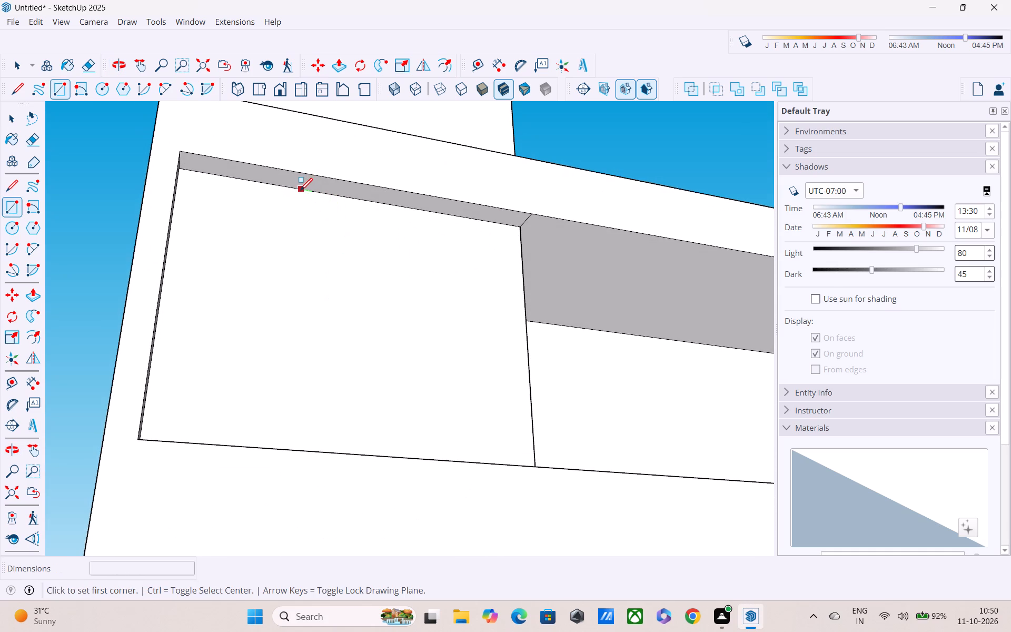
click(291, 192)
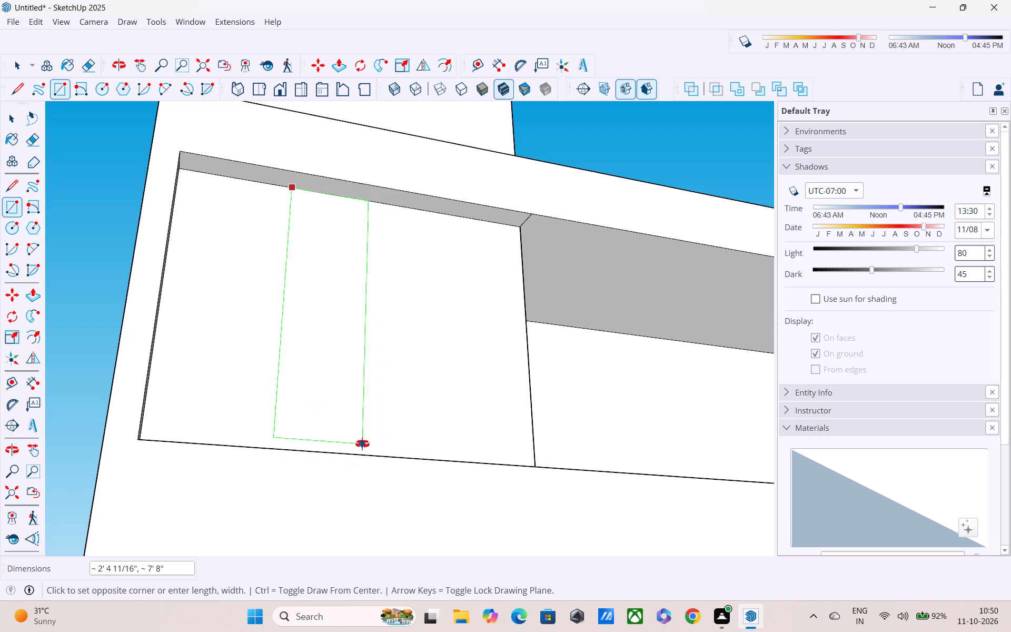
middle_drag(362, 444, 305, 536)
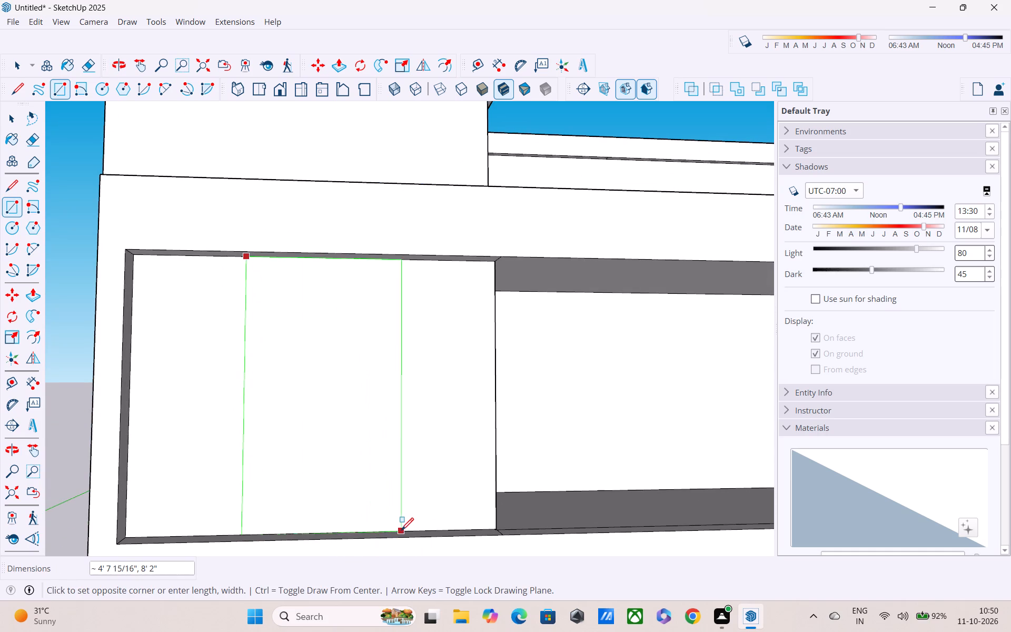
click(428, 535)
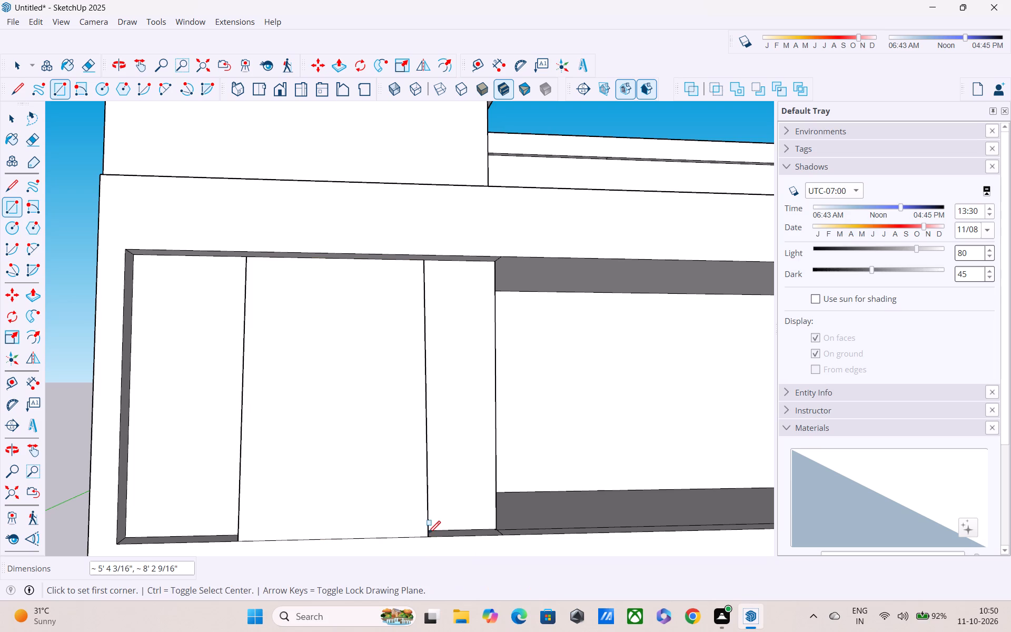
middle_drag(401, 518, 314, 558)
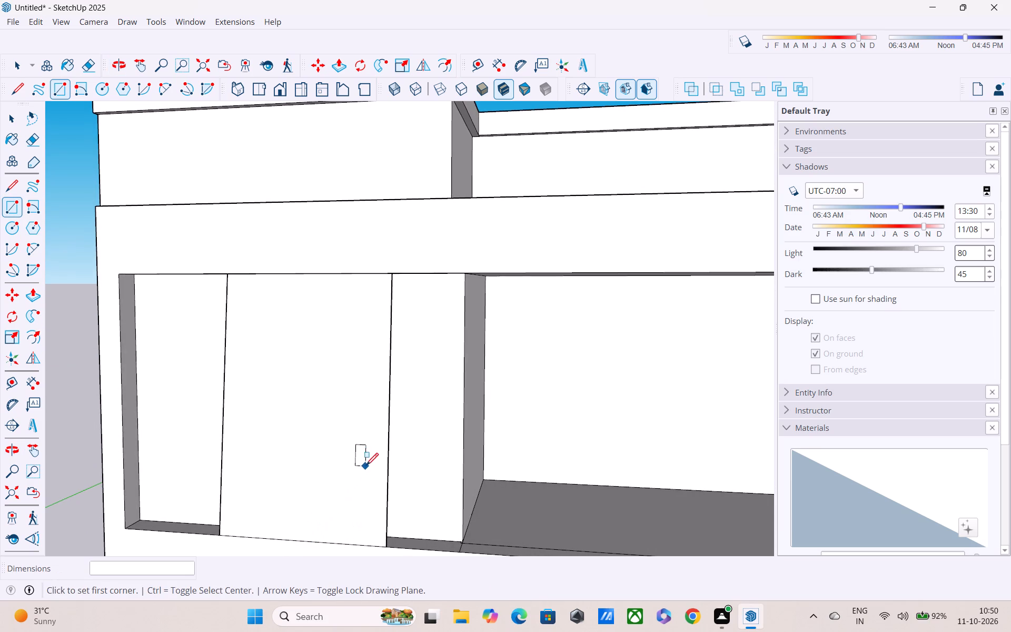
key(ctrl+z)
Draw a full-height rectangle about 5'1" by 8'2" on the projecting upper-floor front wall, from its top edge to its bottom edge.
middle_drag(336, 436, 348, 494)
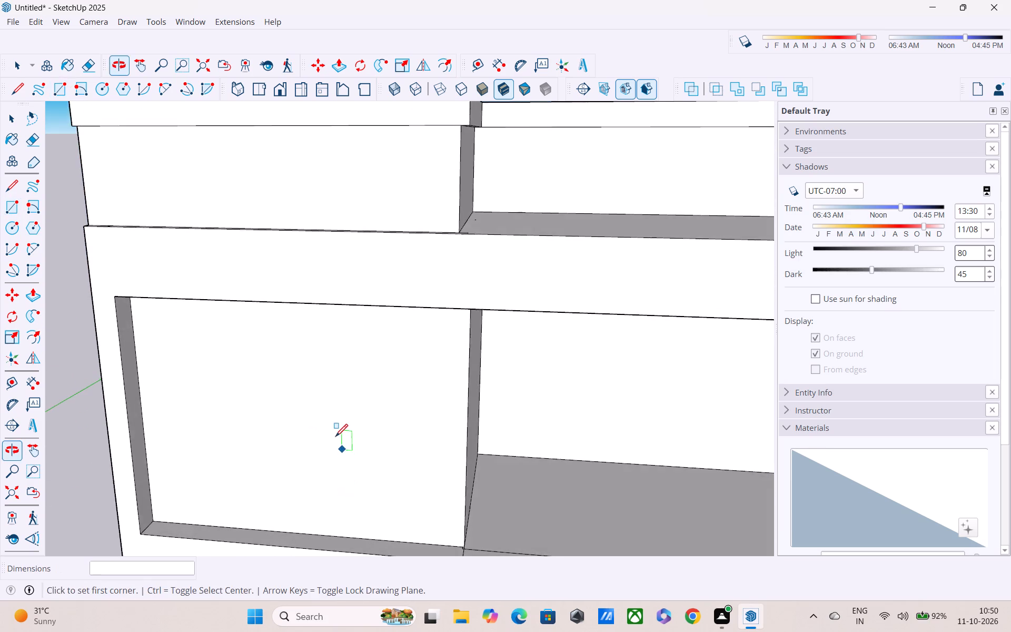
scroll(335, 438, down, 3)
middle_drag(269, 416, 368, 252)
scroll(303, 282, up, 1)
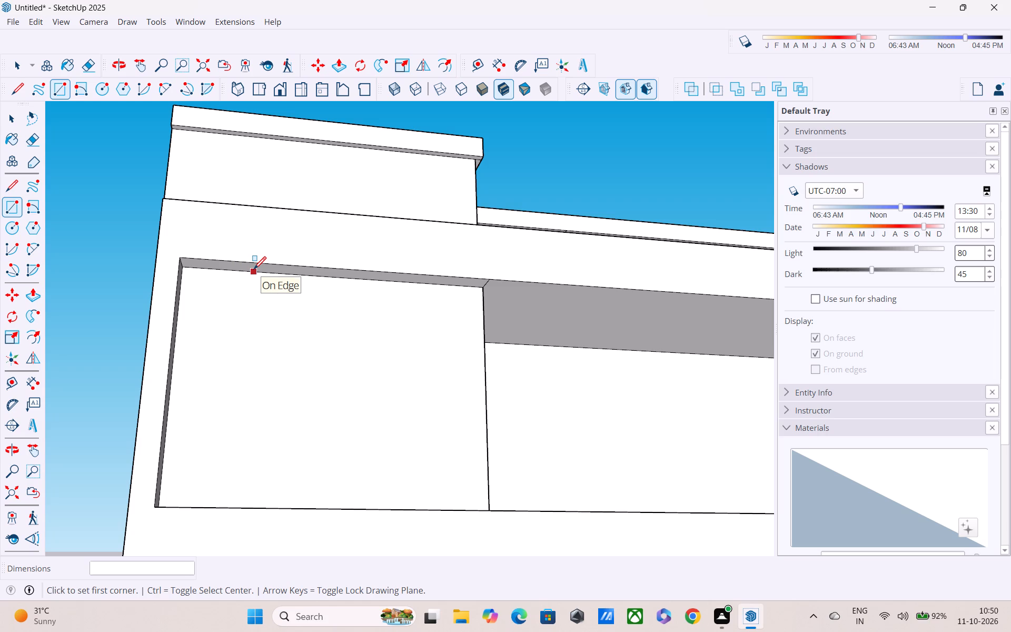
click(254, 270)
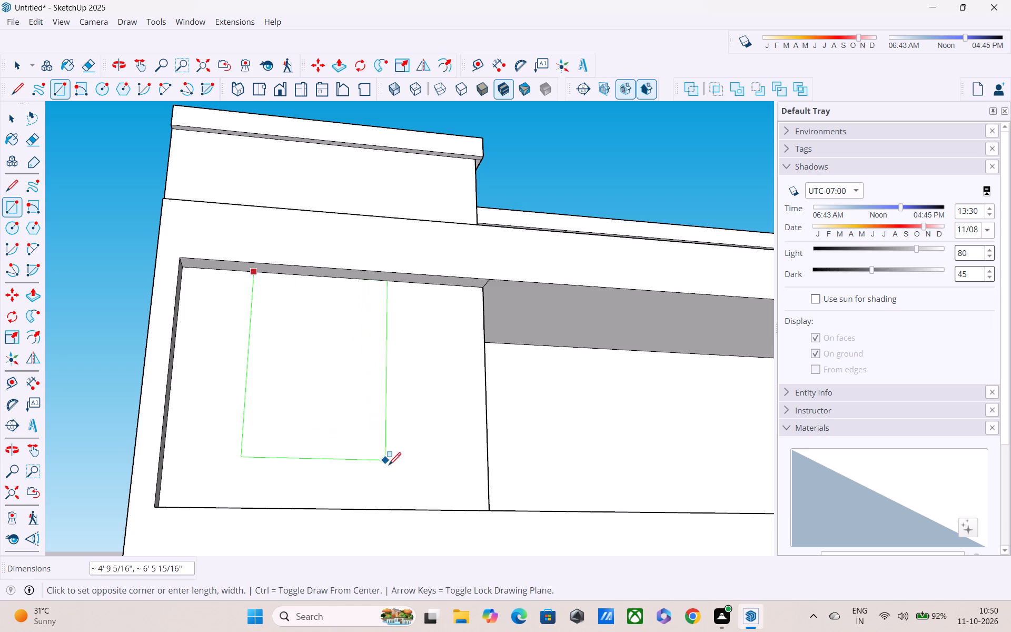
middle_drag(393, 473, 378, 536)
scroll(382, 539, up, 1)
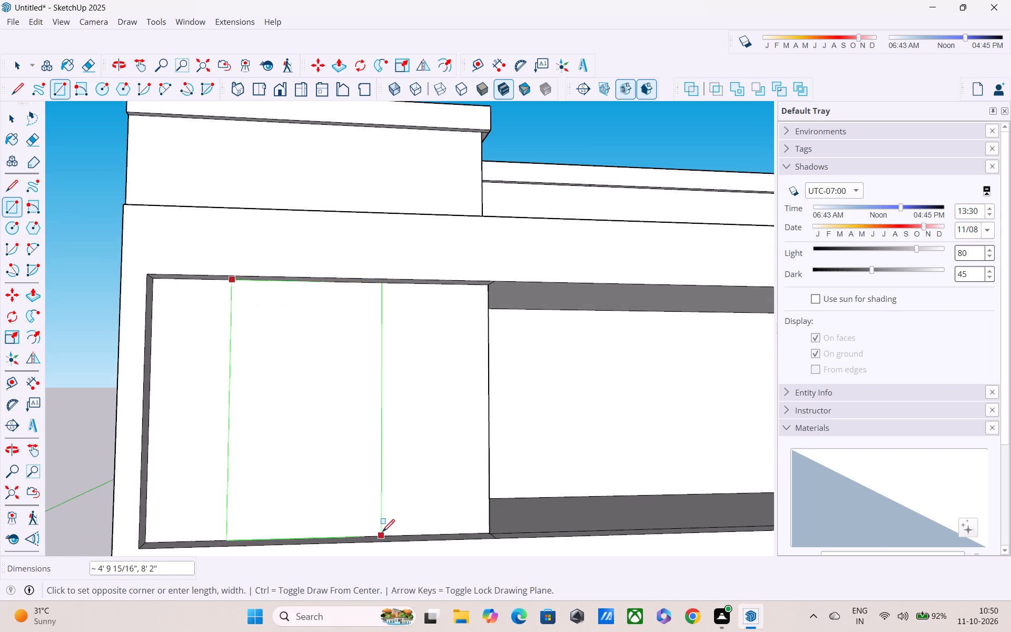
middle_drag(385, 524, 365, 569)
scroll(382, 542, up, 1)
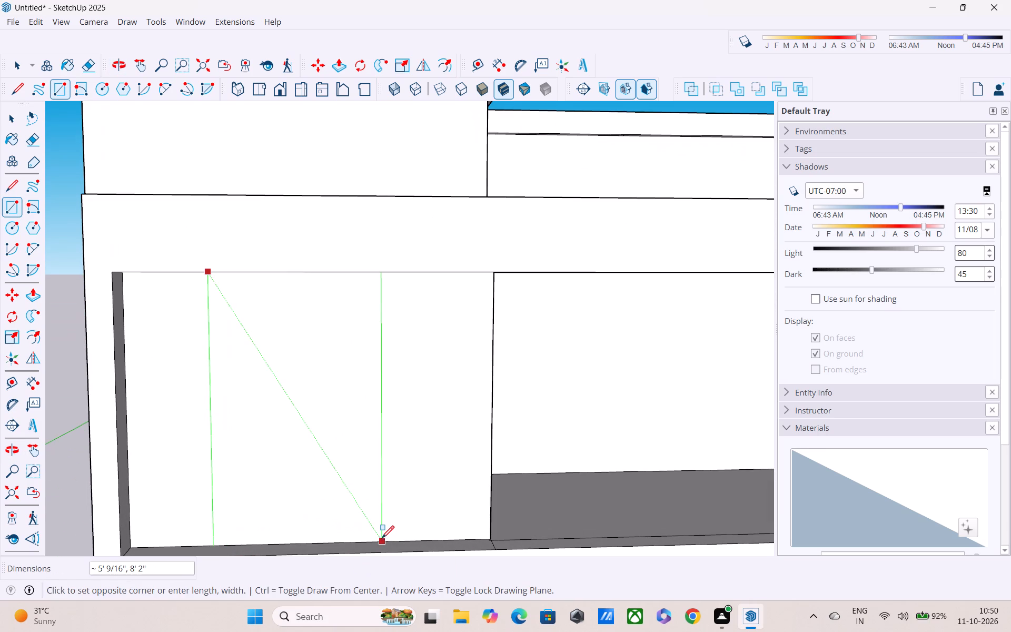
click(379, 540)
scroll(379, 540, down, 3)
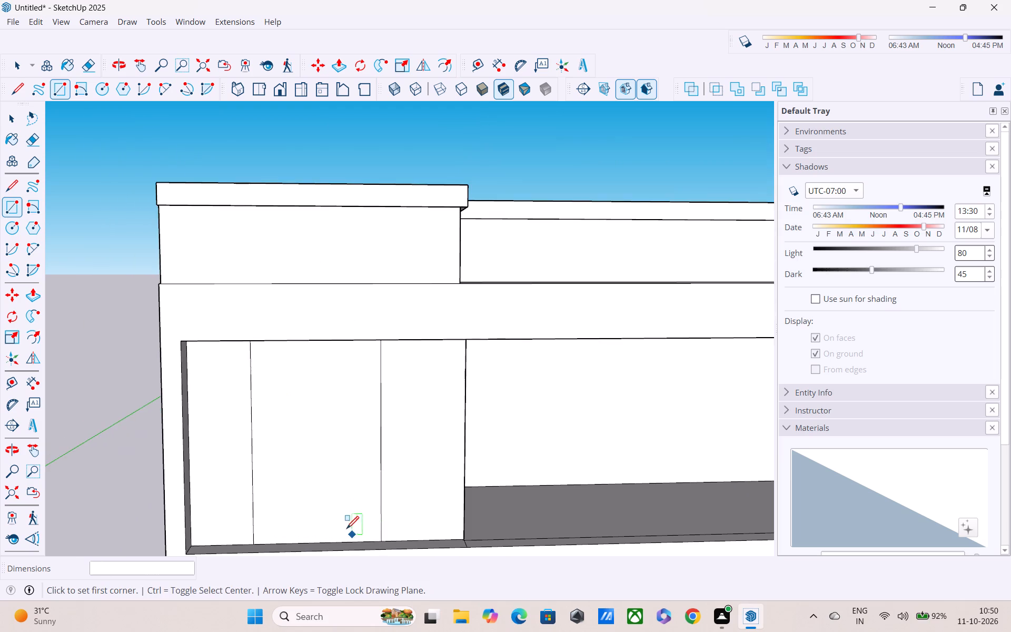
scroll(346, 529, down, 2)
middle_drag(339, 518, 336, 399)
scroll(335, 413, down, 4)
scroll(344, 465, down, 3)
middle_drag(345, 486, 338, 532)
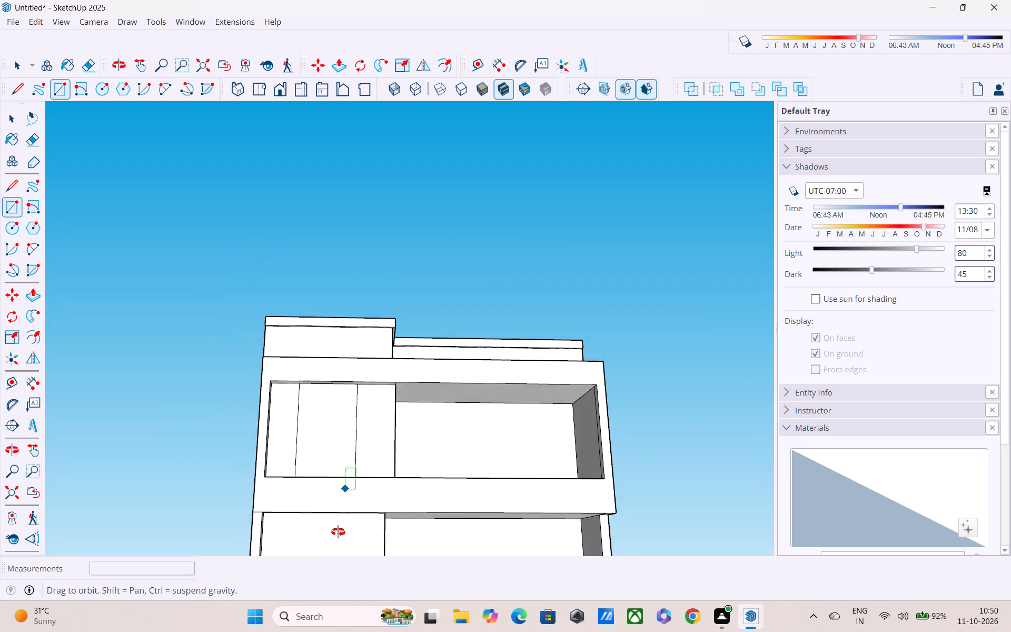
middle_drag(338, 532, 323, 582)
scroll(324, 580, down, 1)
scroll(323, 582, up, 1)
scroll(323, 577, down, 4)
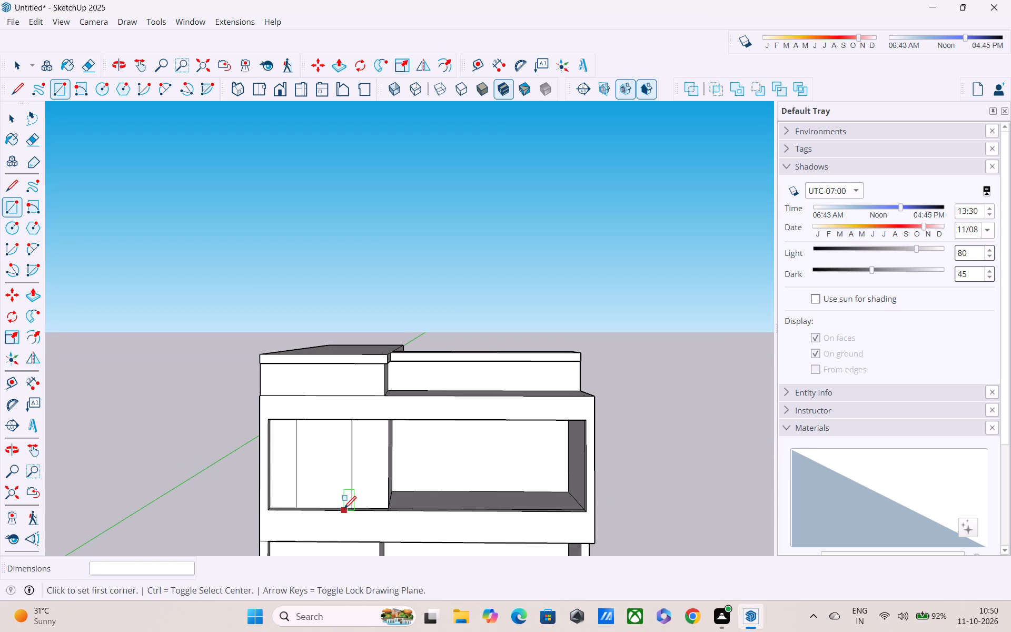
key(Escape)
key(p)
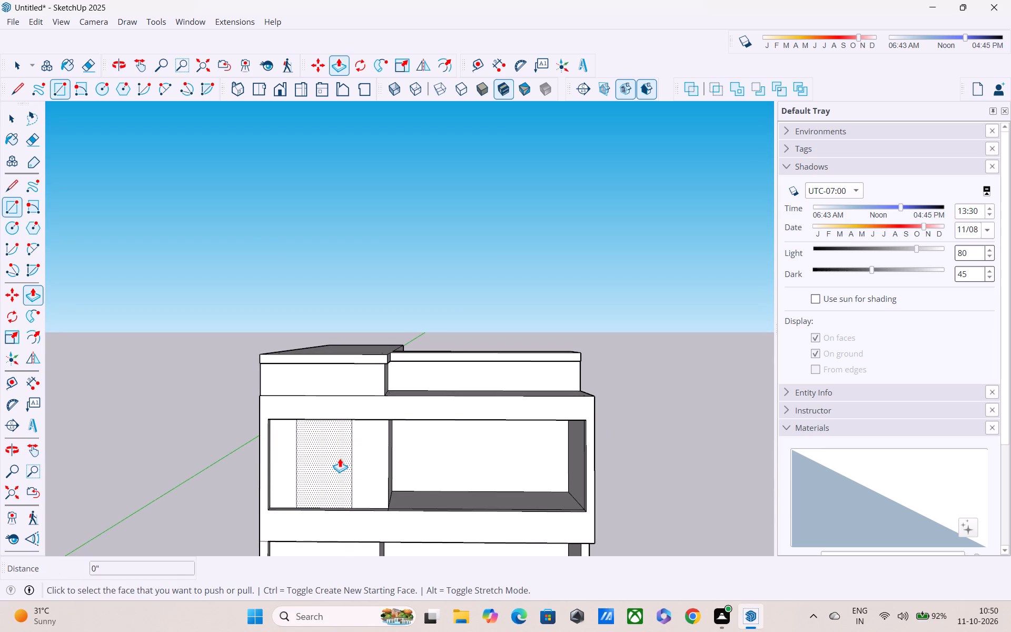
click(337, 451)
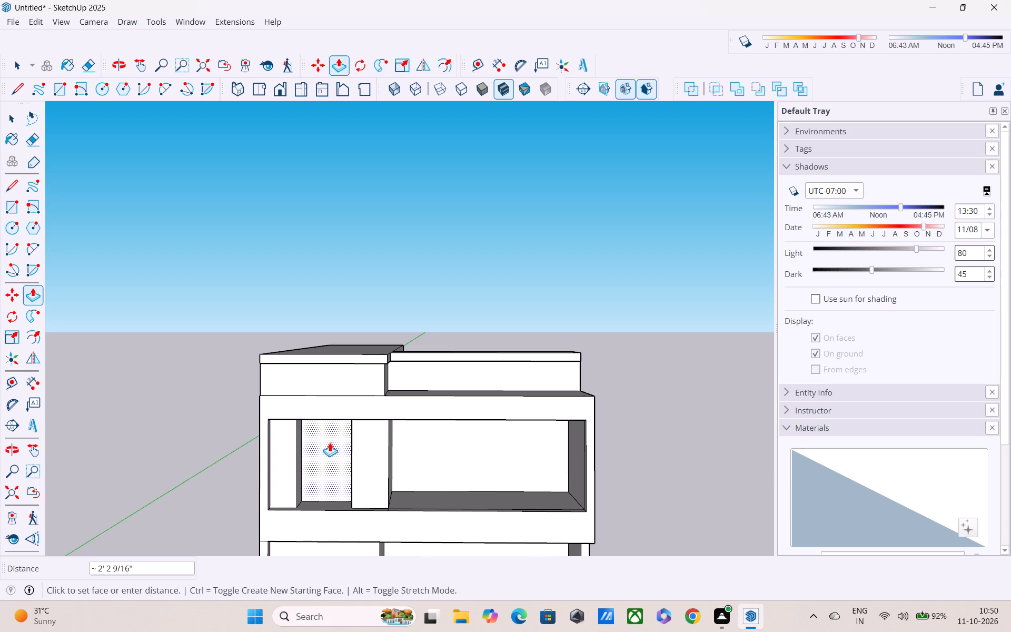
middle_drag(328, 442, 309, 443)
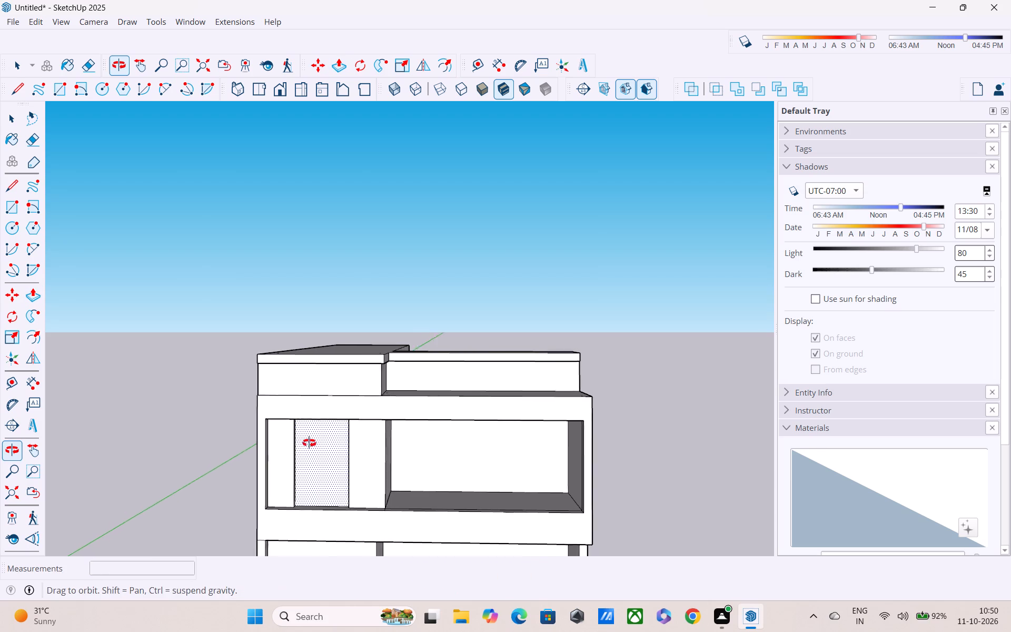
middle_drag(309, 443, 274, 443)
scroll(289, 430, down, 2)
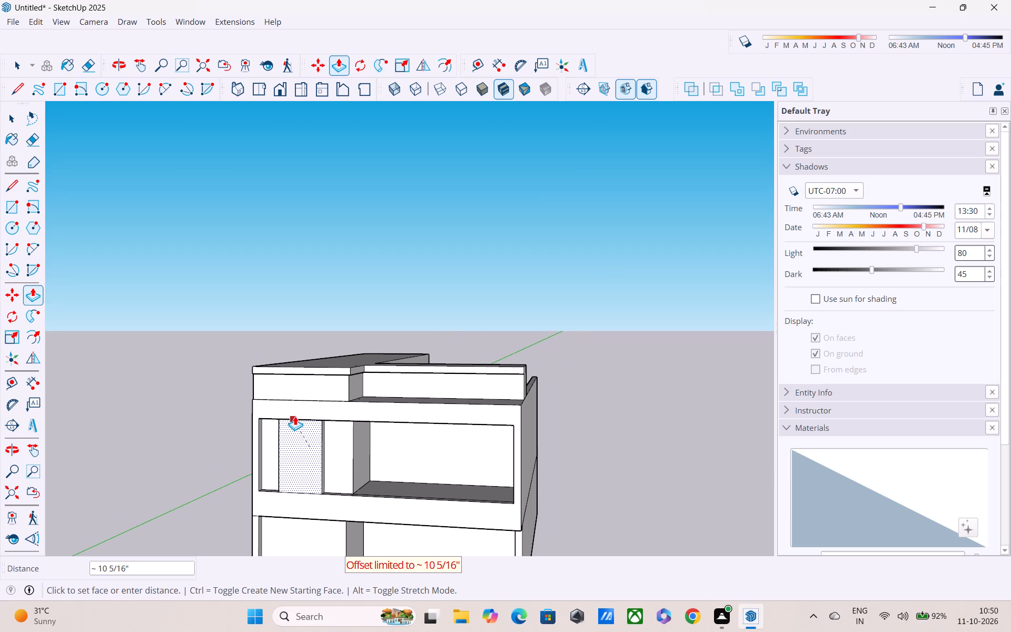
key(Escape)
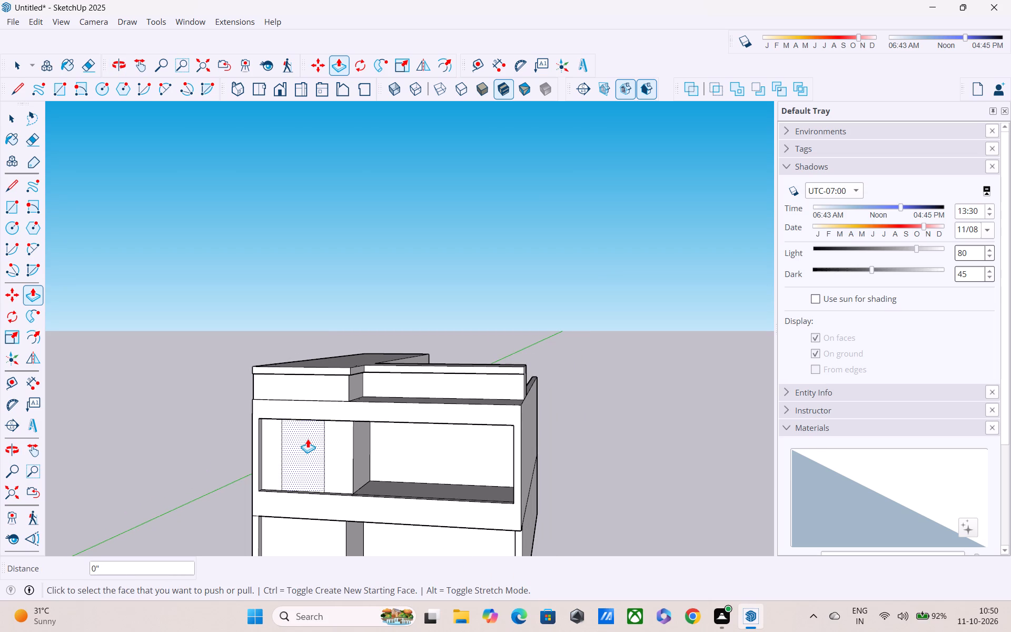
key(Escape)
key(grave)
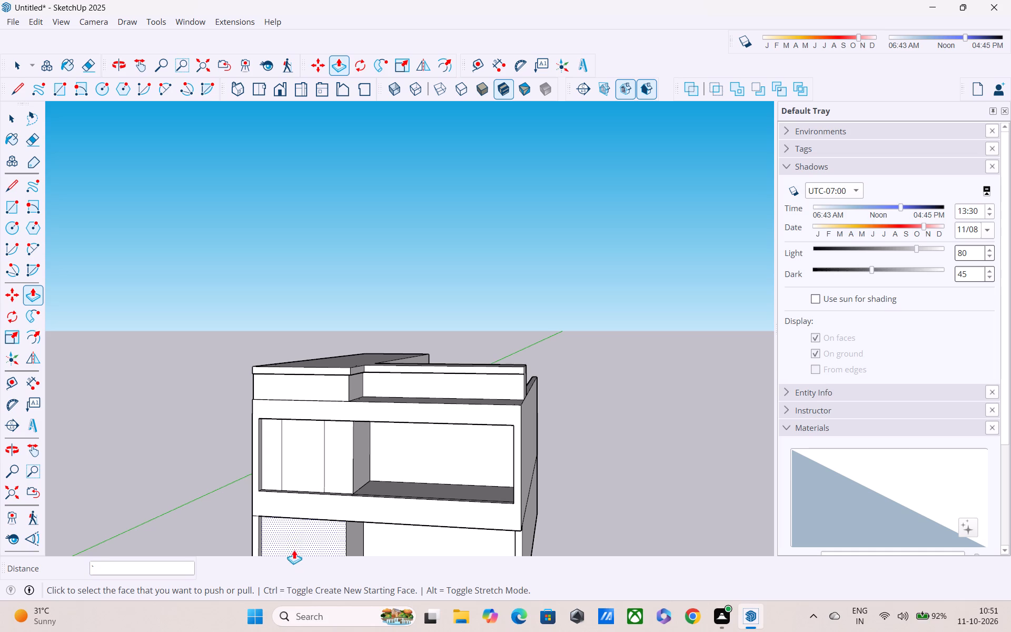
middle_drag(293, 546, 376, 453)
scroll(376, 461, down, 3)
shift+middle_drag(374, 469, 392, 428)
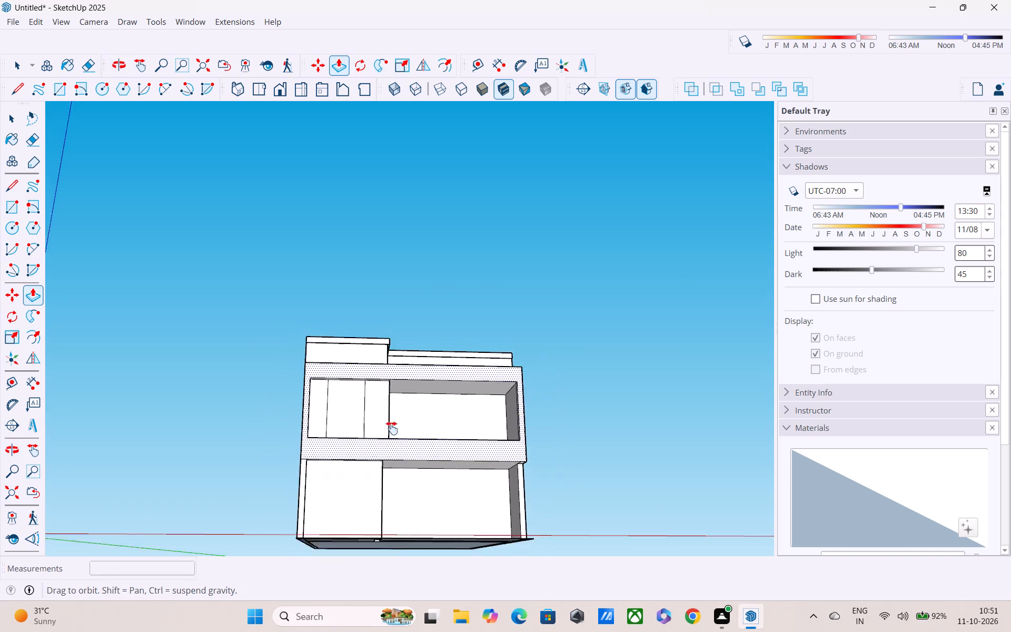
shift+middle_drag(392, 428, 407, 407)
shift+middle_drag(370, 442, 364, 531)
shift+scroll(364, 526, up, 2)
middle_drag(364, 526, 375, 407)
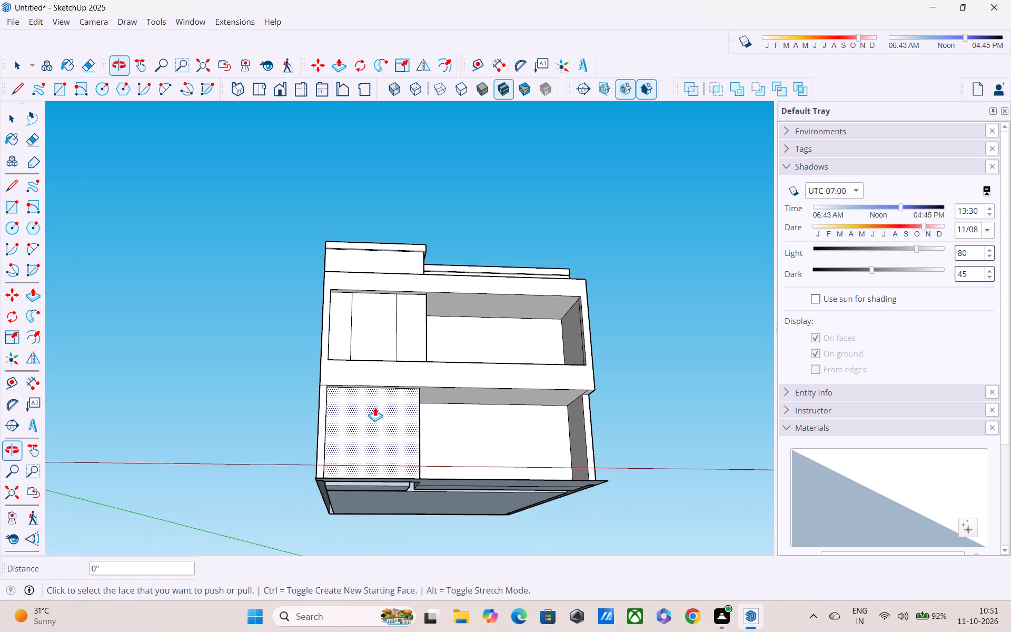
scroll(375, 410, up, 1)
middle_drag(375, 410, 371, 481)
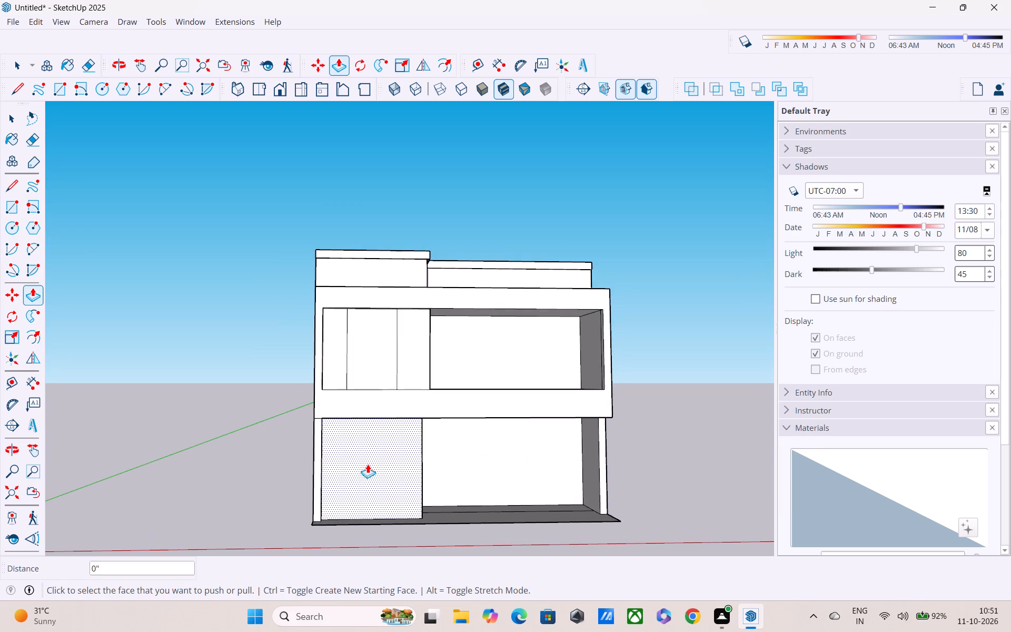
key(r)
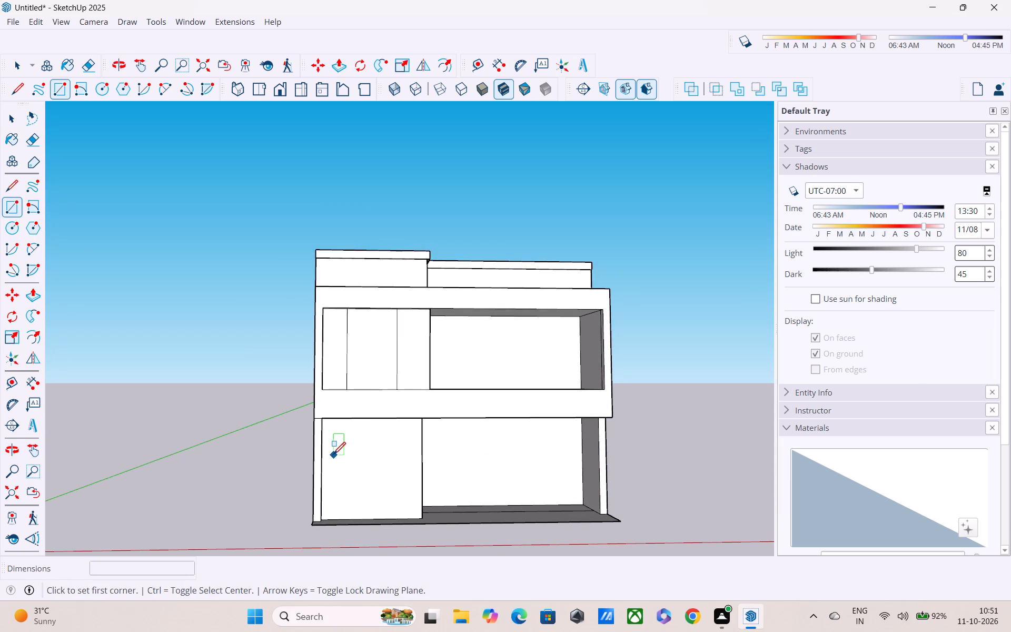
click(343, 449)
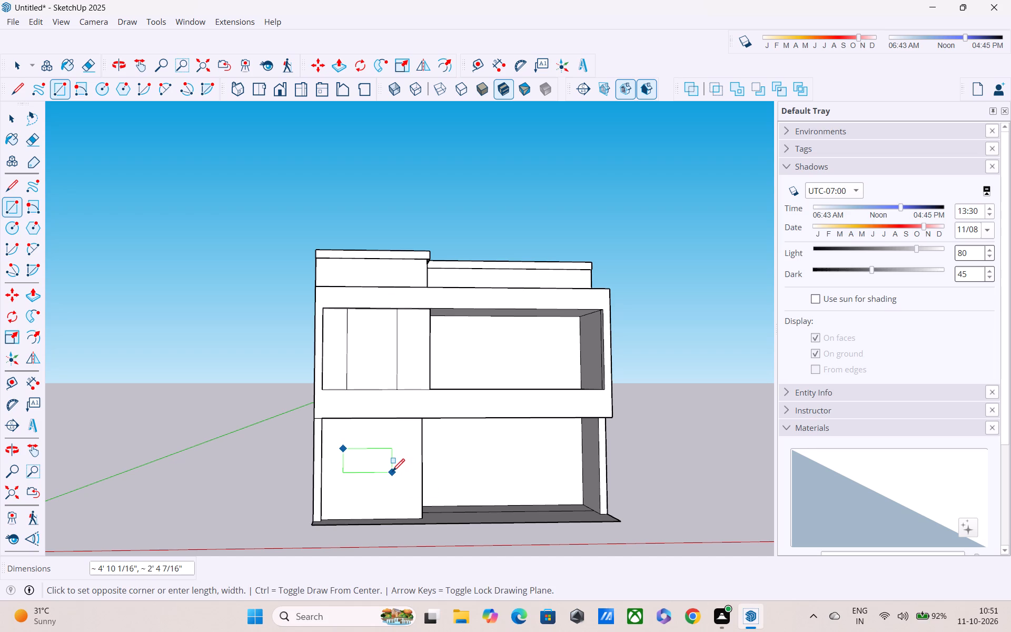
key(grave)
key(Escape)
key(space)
Draw a window rectangle about 4'5" by 2'10" on the projecting ground-floor front wall, below the upper full-height rectangle.
key(r)
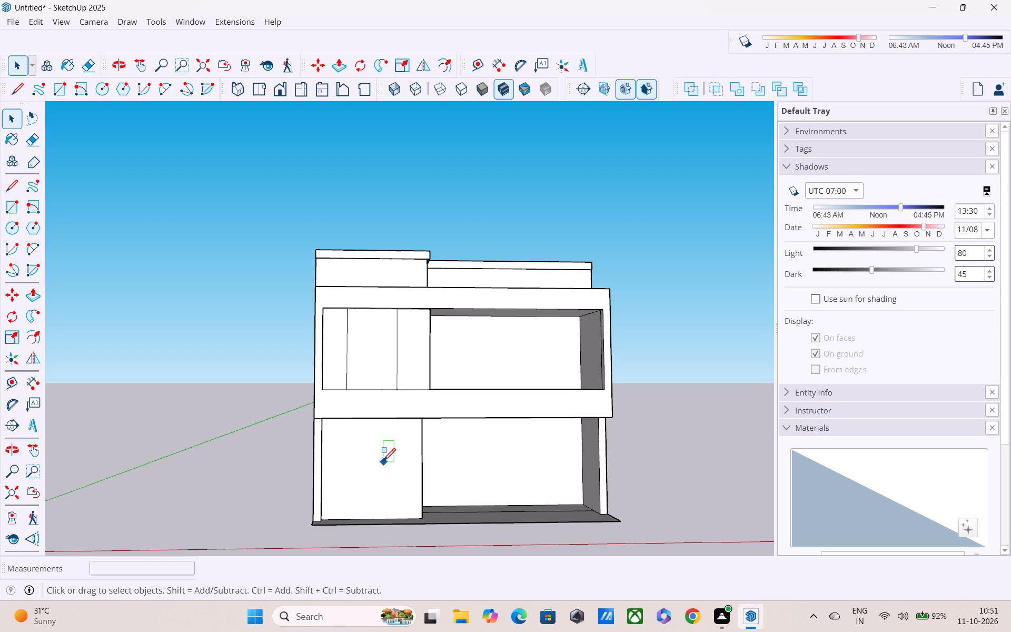
click(345, 448)
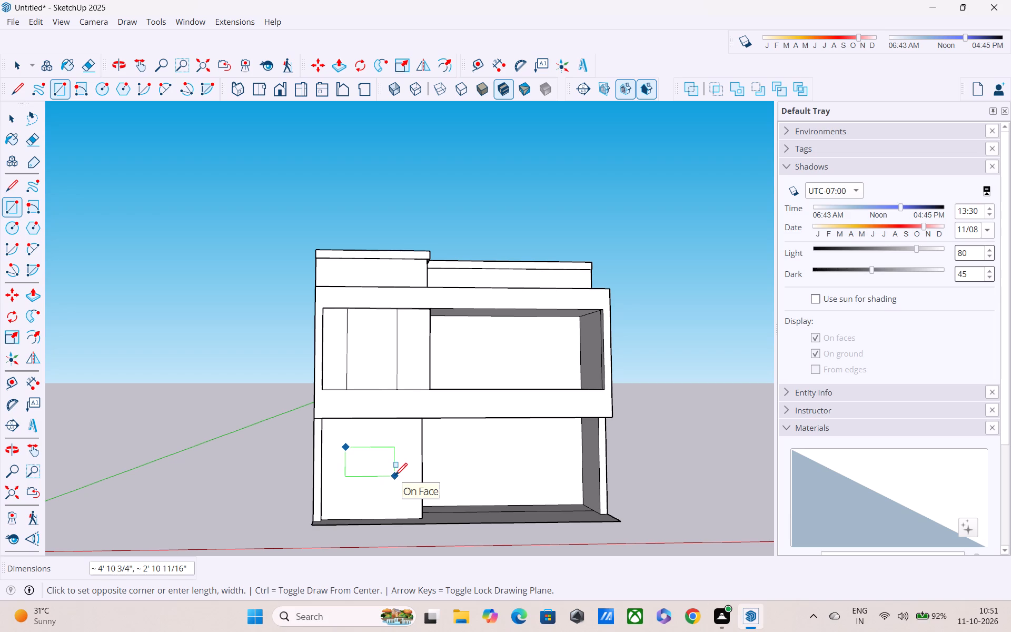
middle_drag(394, 477, 311, 449)
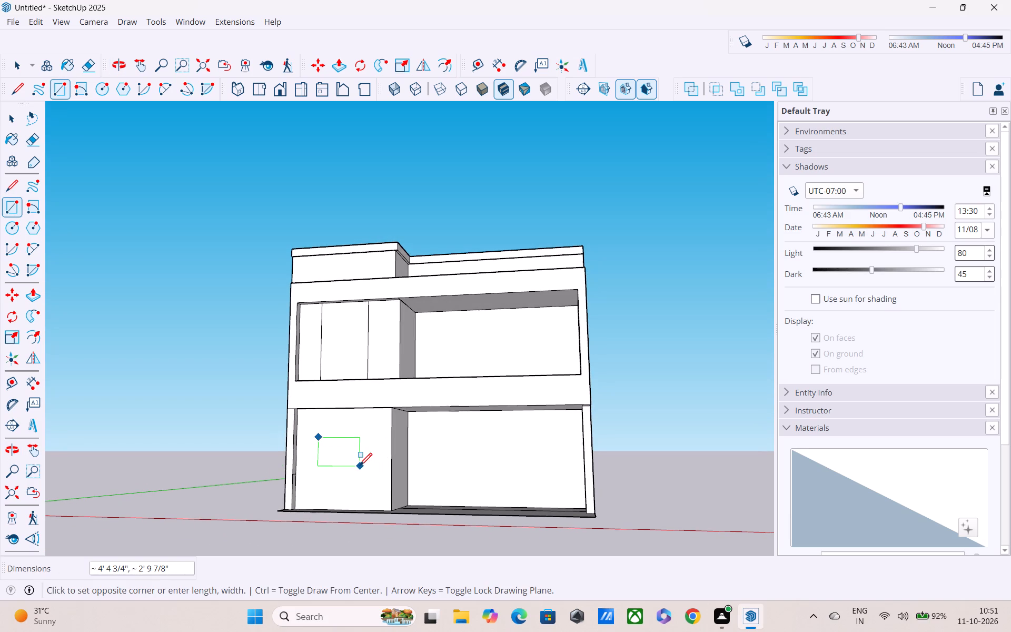
click(360, 467)
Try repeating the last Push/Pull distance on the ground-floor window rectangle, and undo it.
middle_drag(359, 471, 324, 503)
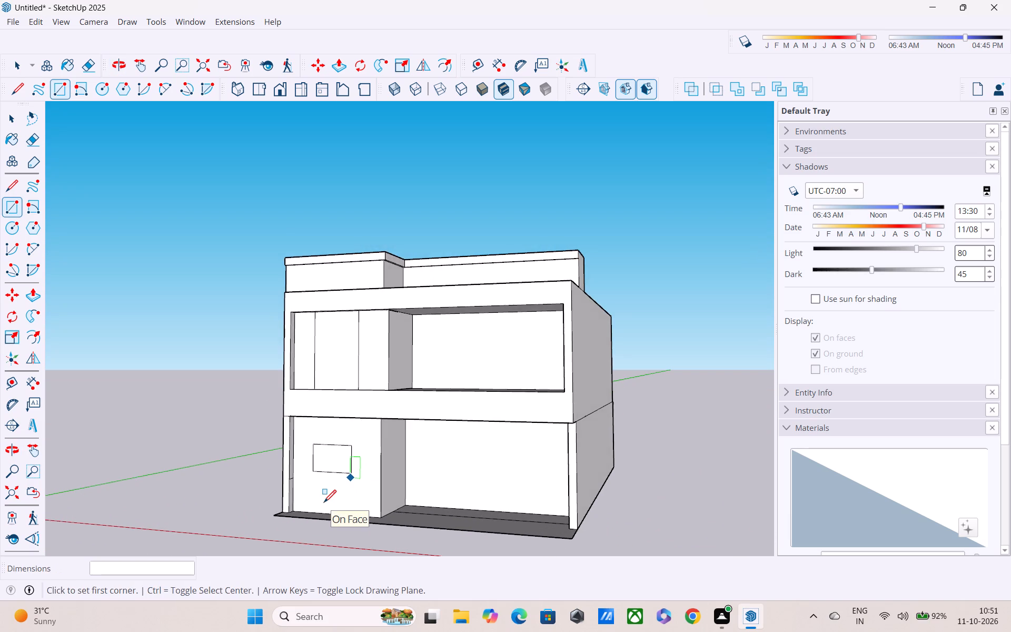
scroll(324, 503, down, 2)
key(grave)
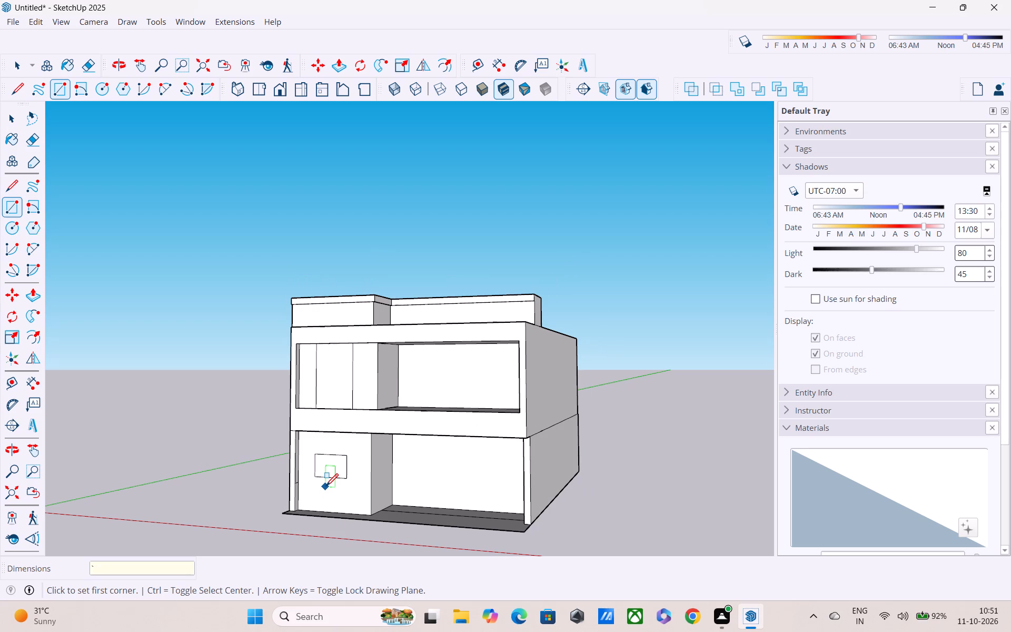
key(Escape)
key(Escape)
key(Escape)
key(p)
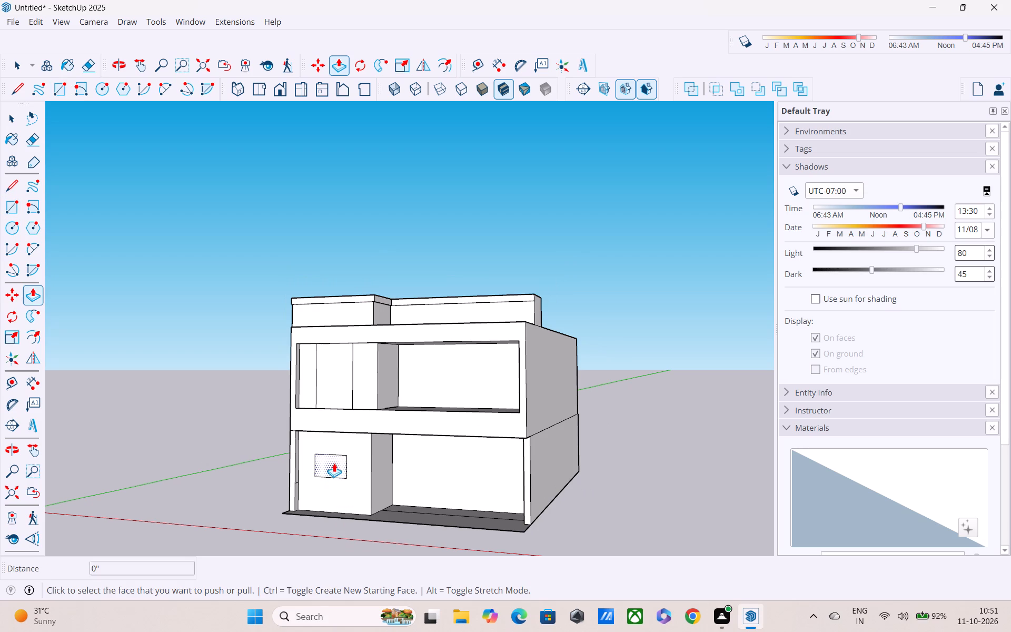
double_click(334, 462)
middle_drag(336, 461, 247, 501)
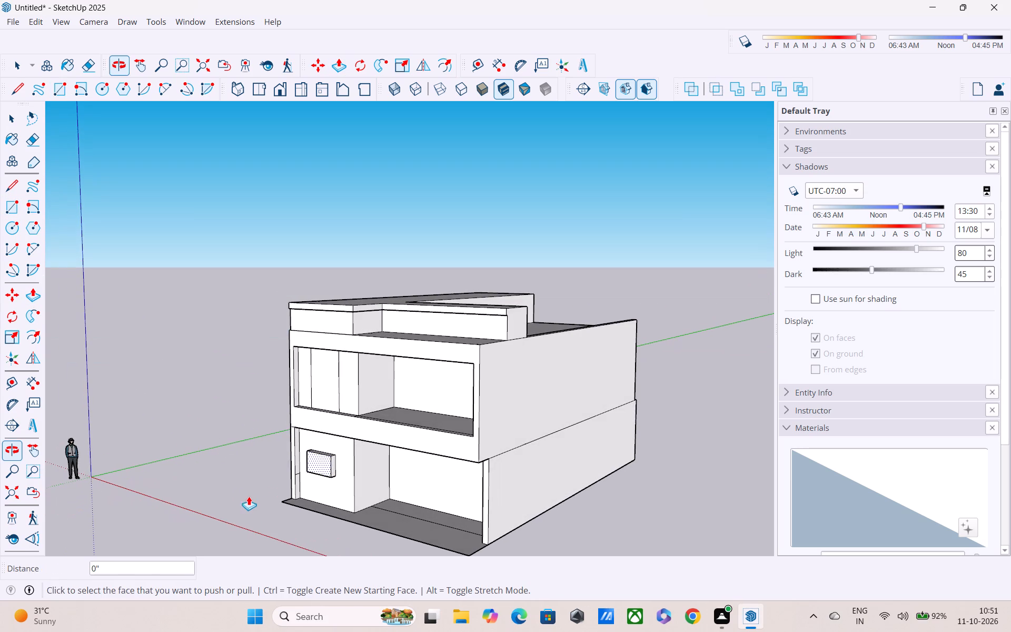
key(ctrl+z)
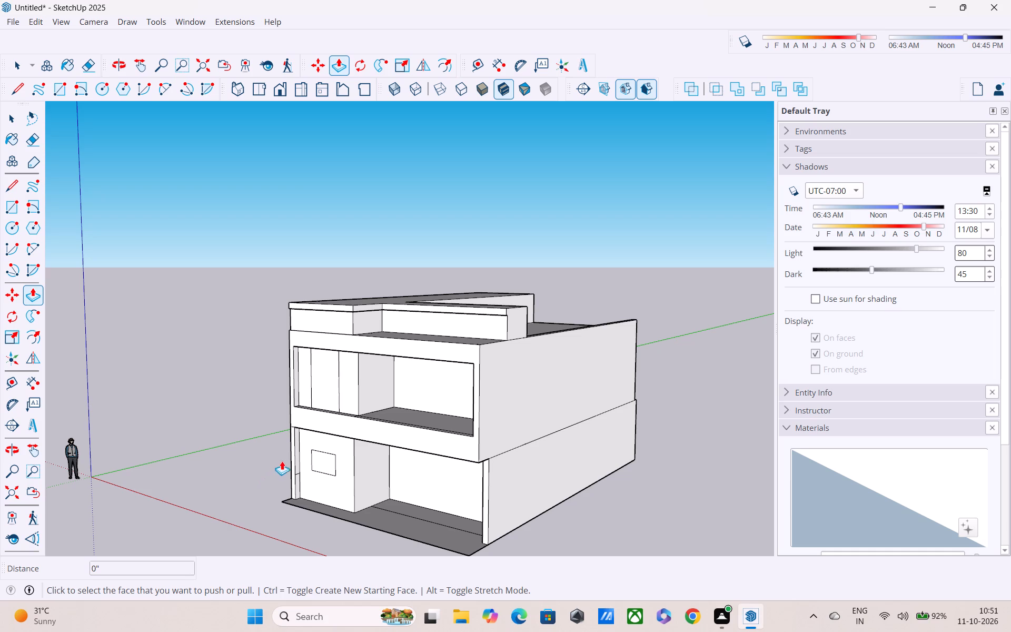
Push the ground-floor window rectangle inward about 7'2" to open the projecting front wall.
click(322, 461)
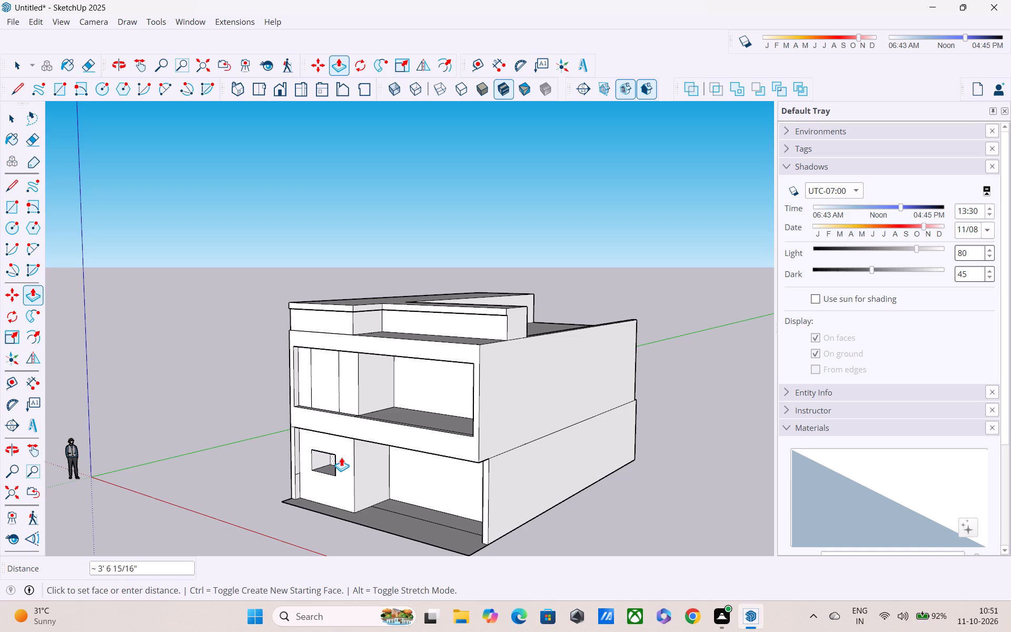
middle_drag(341, 457, 466, 449)
click(433, 453)
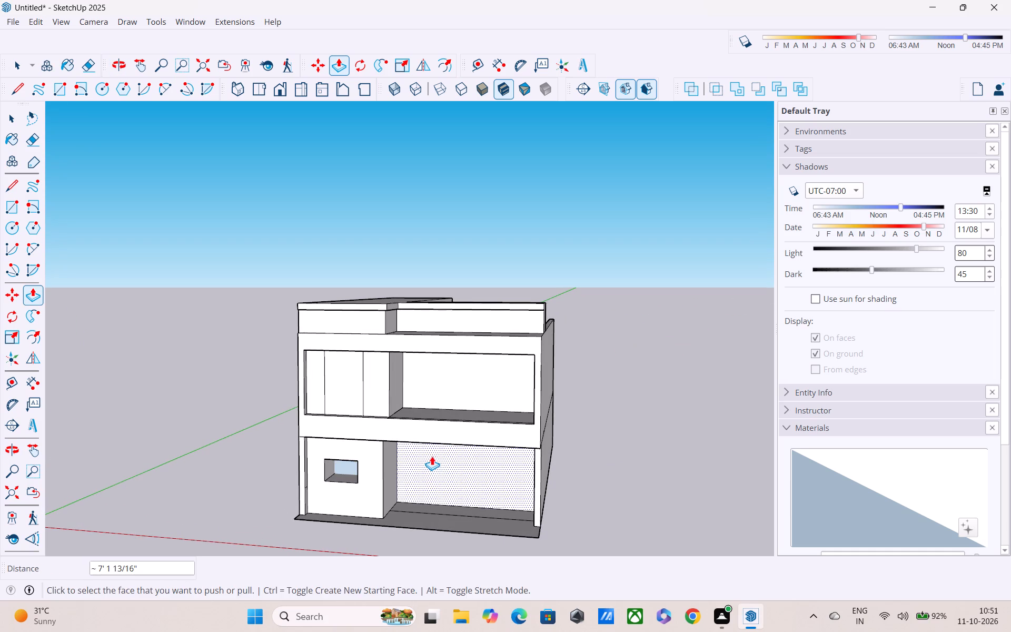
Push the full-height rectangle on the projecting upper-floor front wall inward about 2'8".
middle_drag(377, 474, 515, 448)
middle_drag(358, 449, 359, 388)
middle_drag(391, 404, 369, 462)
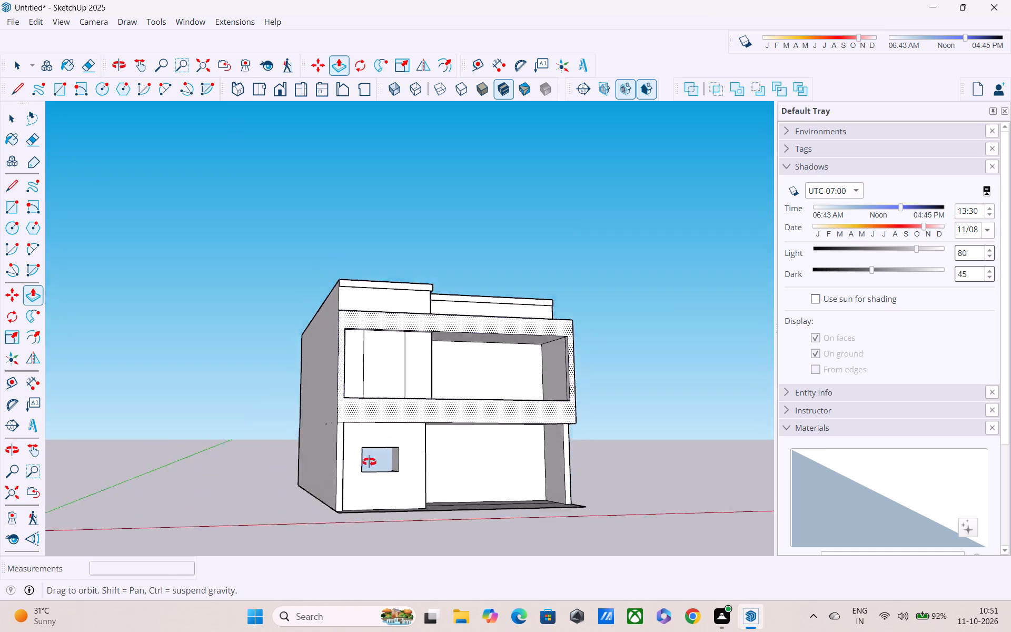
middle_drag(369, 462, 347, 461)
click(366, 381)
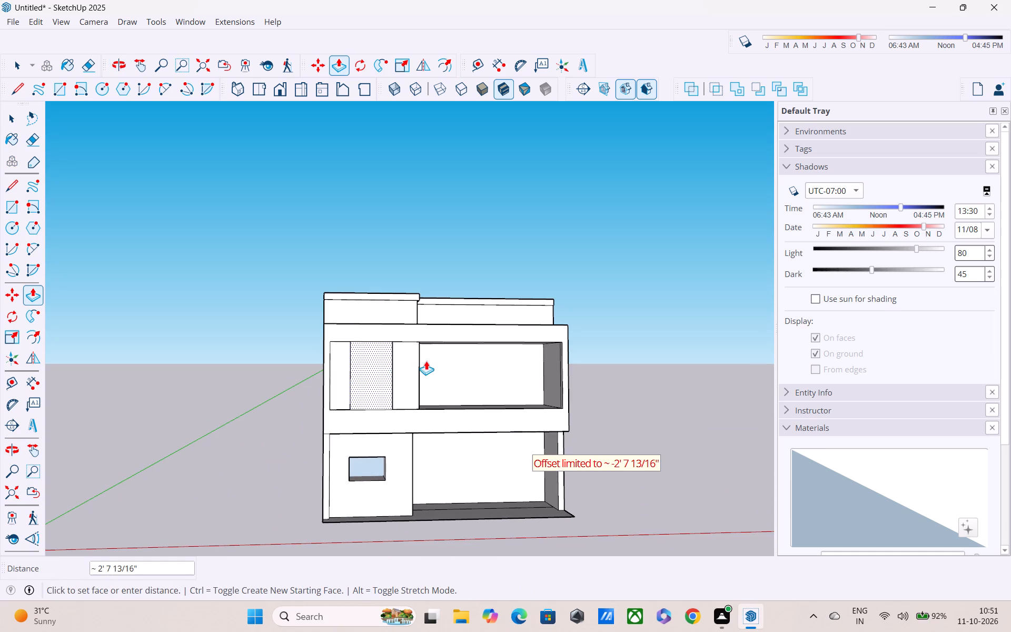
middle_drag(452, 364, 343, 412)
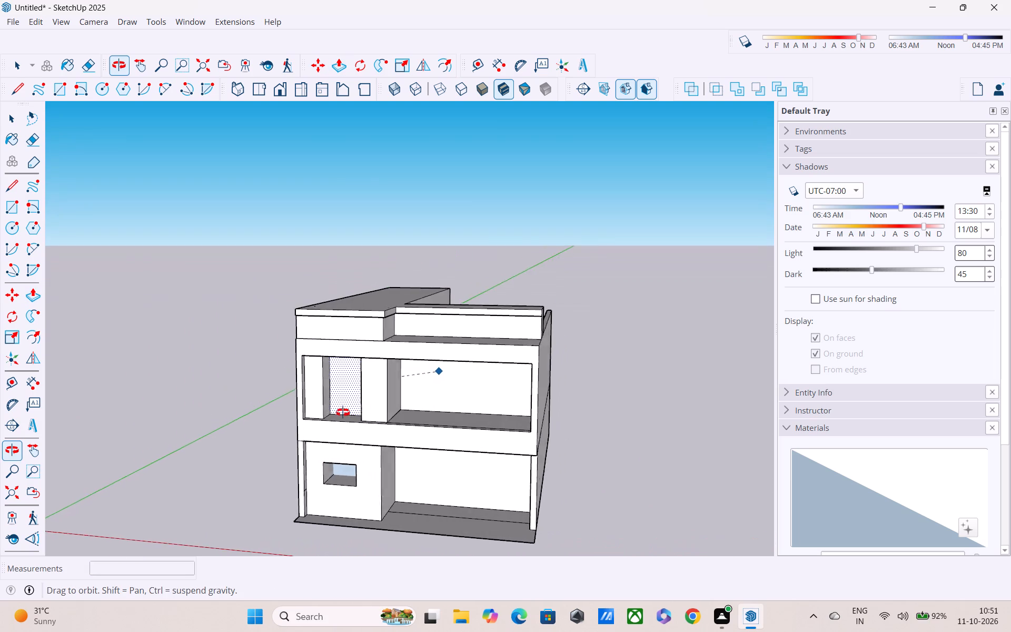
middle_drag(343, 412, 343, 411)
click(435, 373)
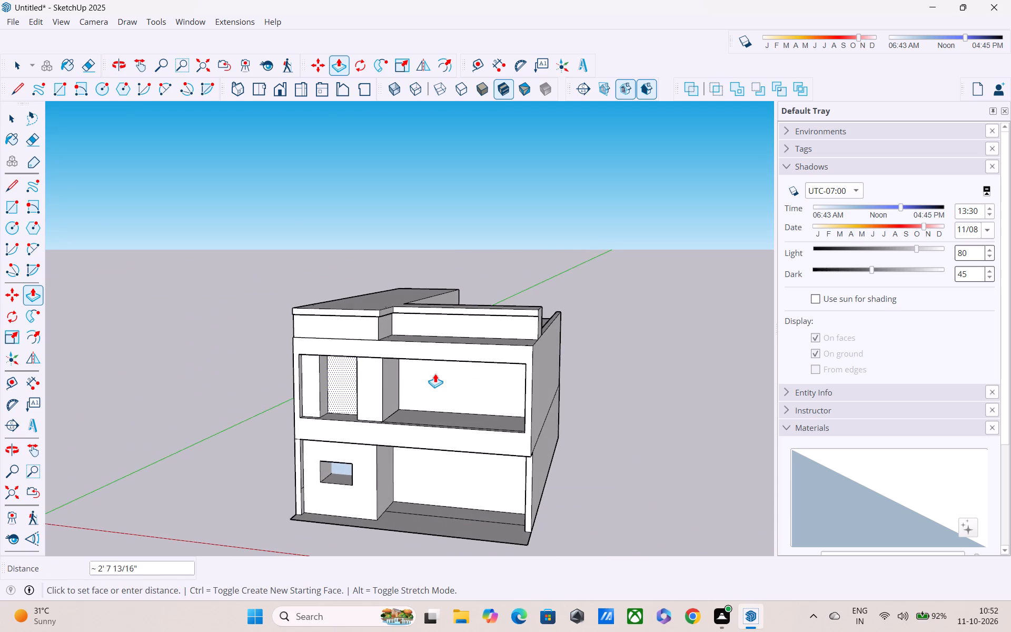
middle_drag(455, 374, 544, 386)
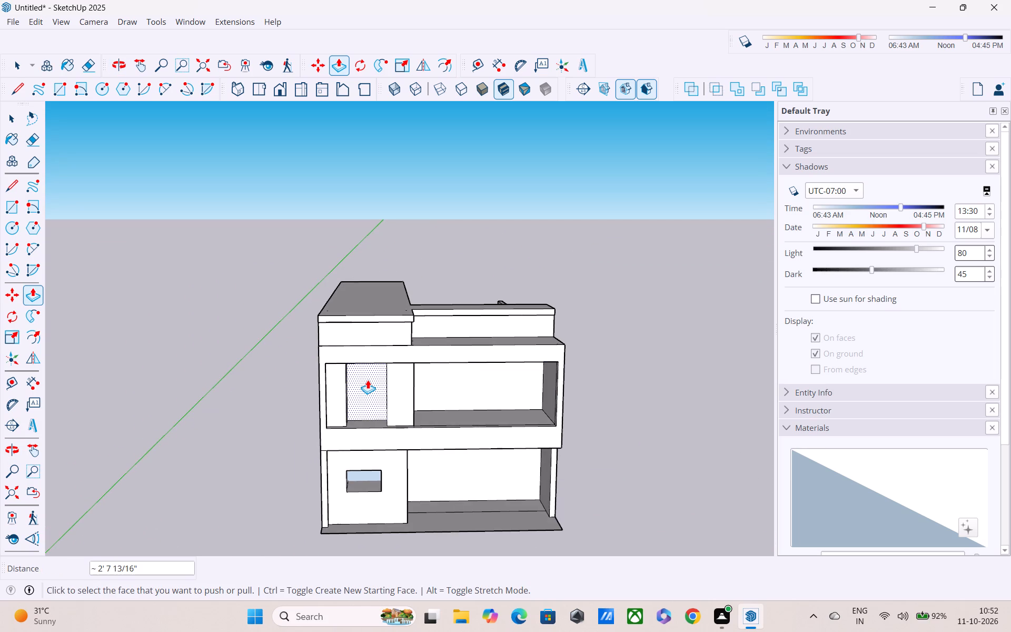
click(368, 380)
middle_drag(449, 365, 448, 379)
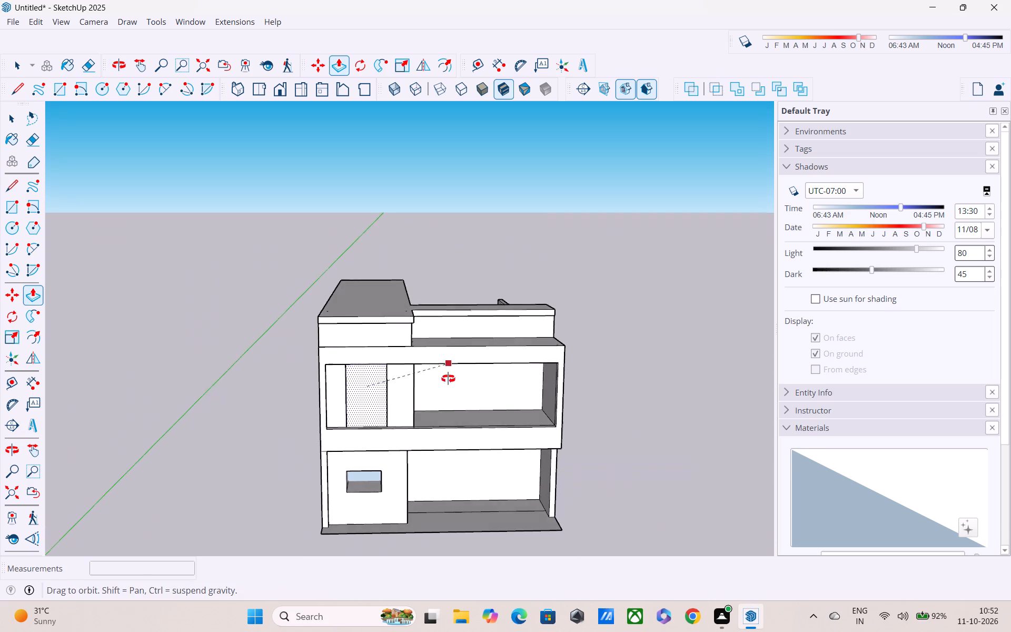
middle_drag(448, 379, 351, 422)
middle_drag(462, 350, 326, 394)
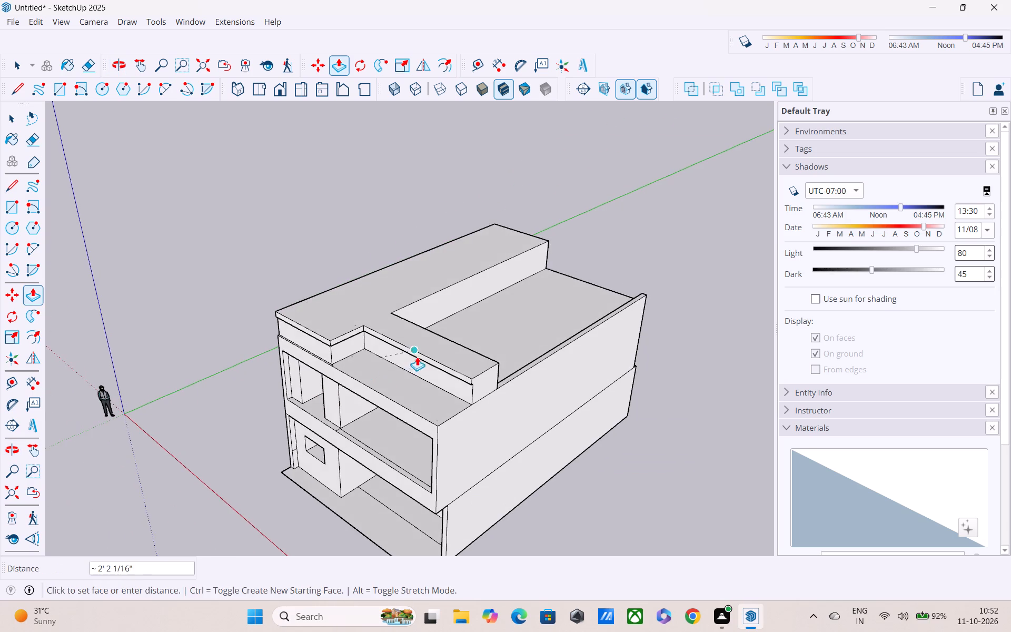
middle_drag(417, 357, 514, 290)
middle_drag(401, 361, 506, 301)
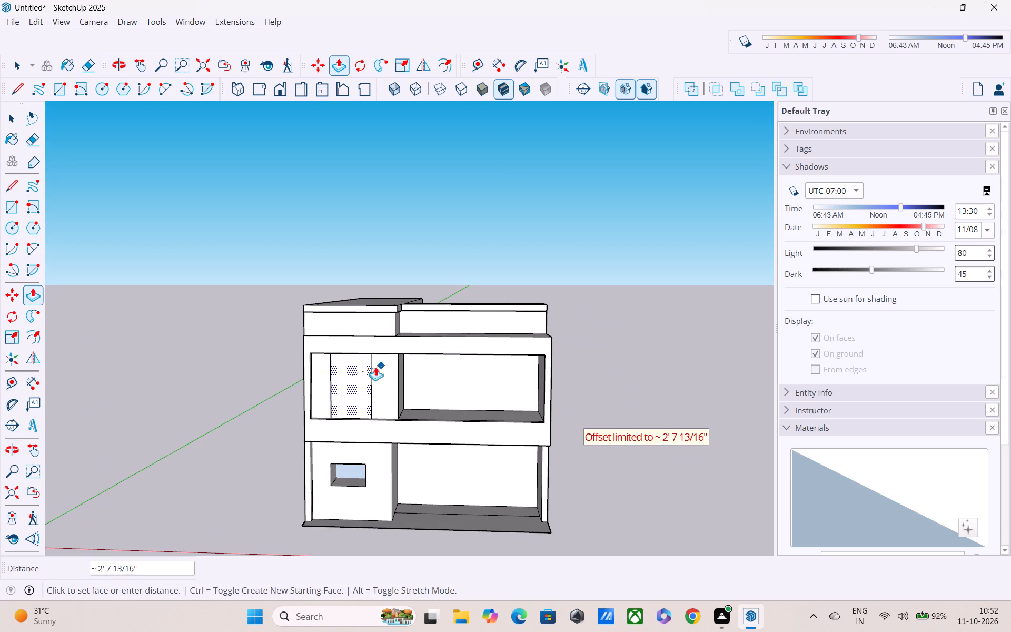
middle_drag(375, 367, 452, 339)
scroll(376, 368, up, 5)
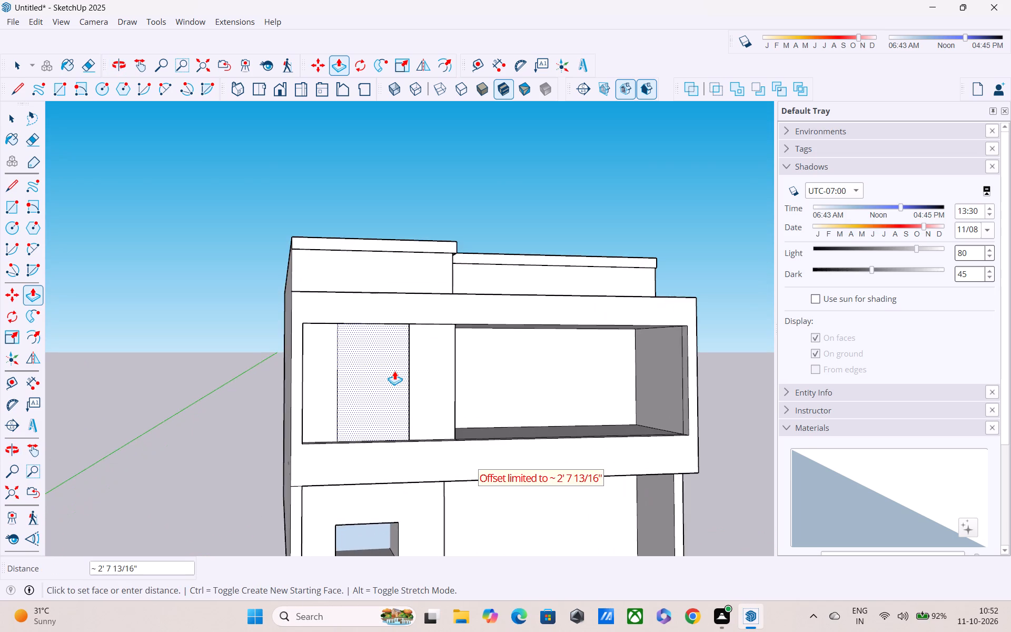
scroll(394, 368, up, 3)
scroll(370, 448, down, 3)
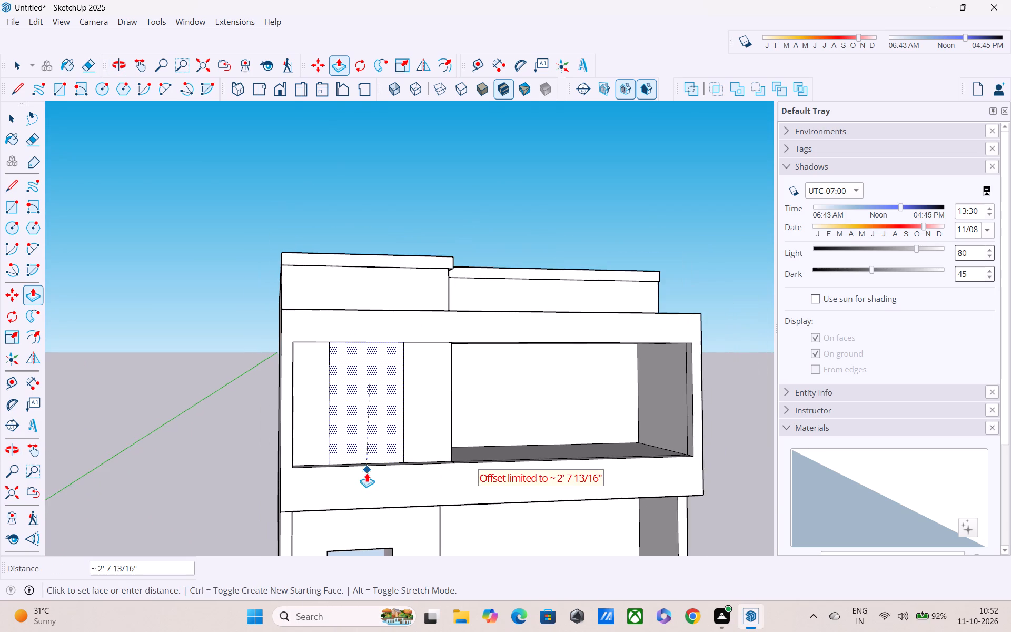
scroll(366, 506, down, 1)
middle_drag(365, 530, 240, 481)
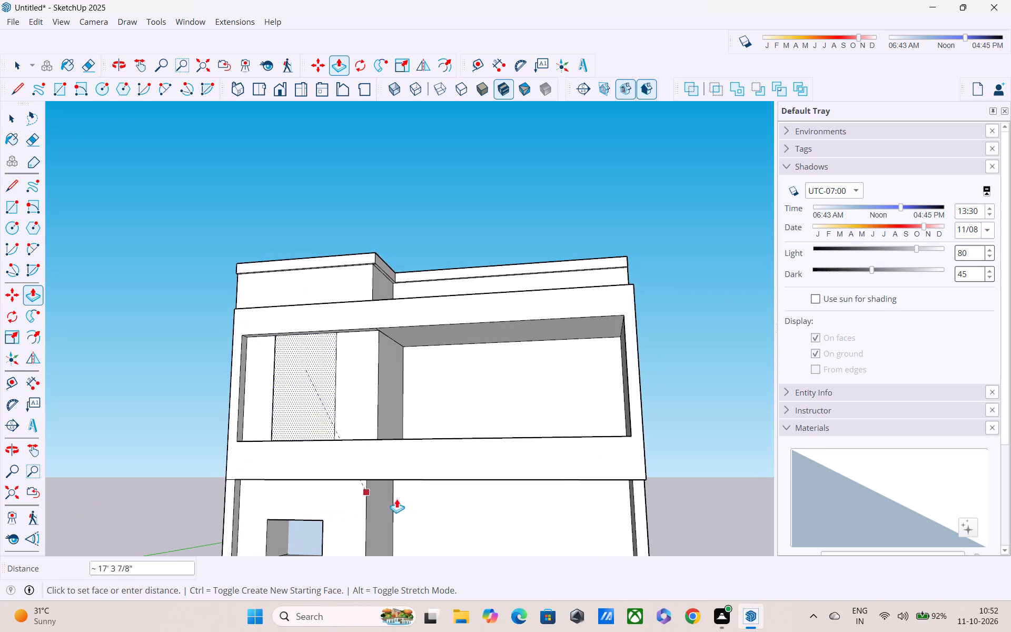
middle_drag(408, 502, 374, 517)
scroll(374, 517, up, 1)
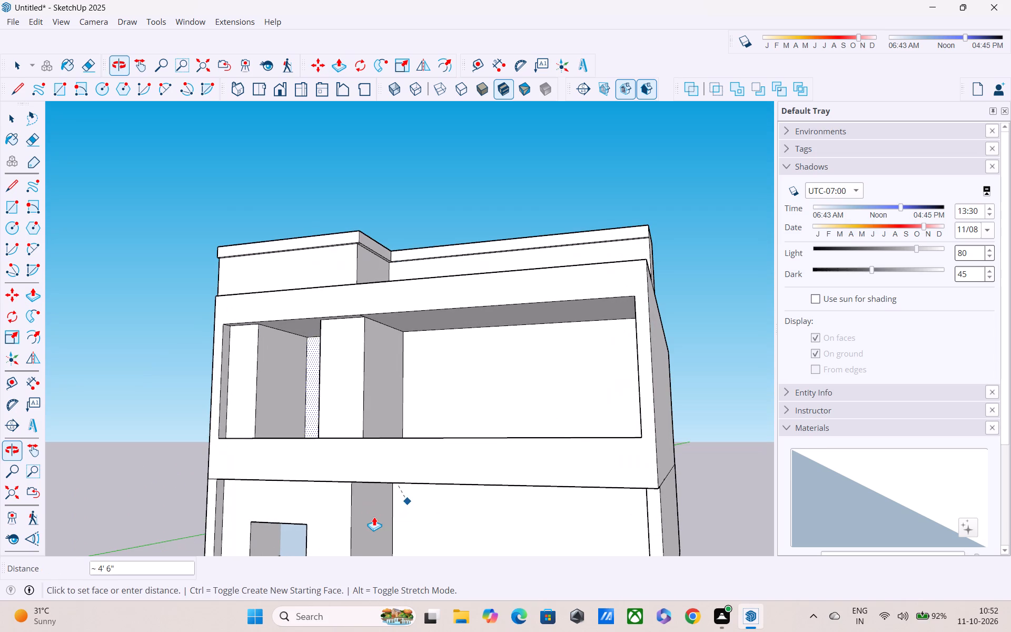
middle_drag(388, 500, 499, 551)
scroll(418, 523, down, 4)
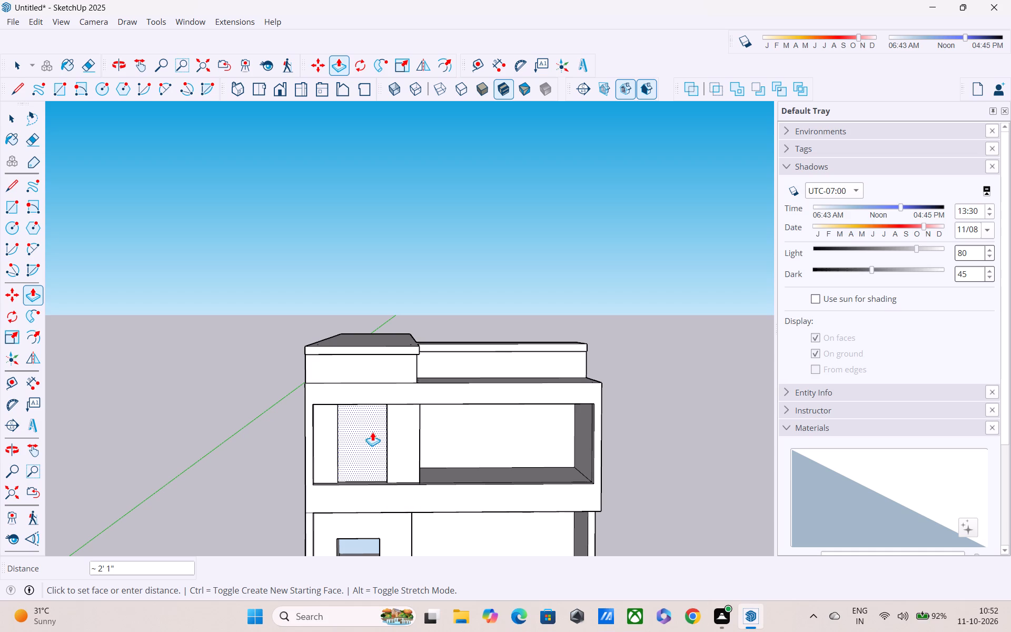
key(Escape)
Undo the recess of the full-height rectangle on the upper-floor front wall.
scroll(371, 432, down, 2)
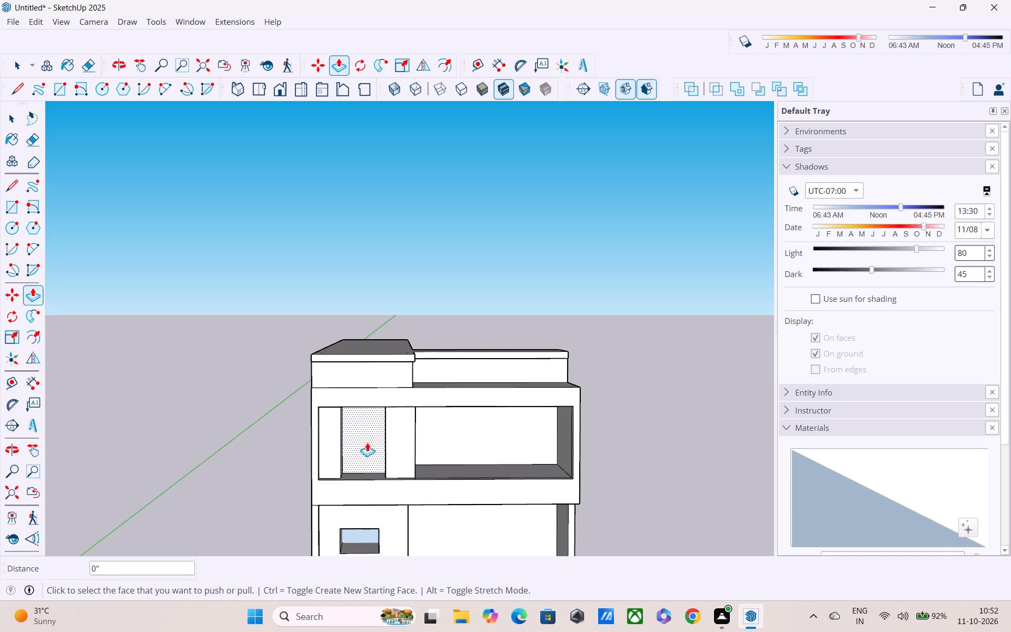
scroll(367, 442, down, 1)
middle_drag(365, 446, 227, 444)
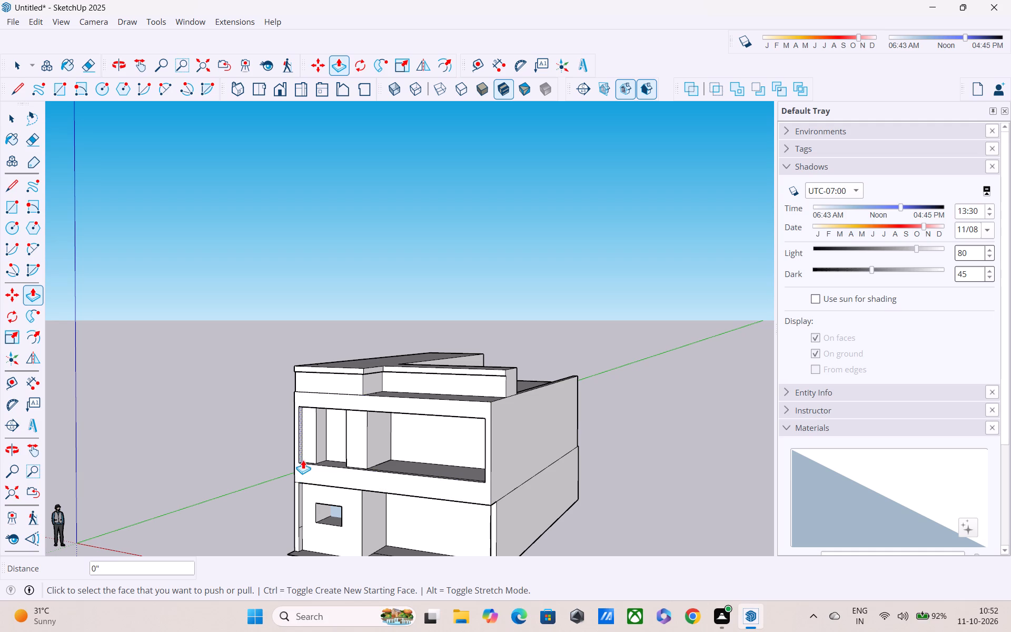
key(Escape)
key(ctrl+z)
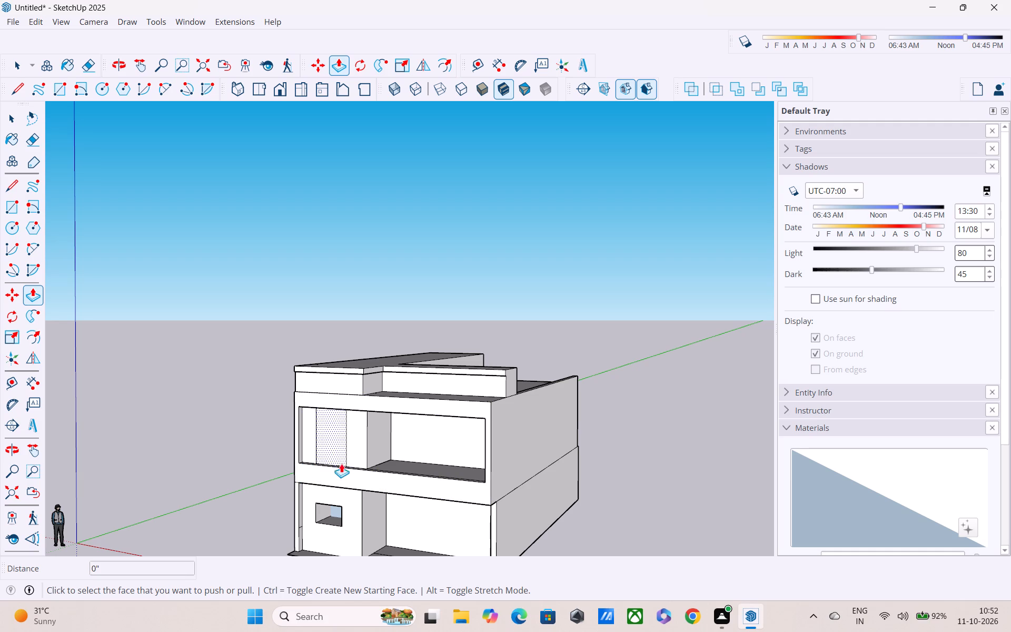
Examine the ground-floor window opening and the upper-floor front wall above it from low angles.
middle_drag(344, 468, 250, 440)
scroll(314, 505, up, 3)
middle_drag(326, 497, 363, 442)
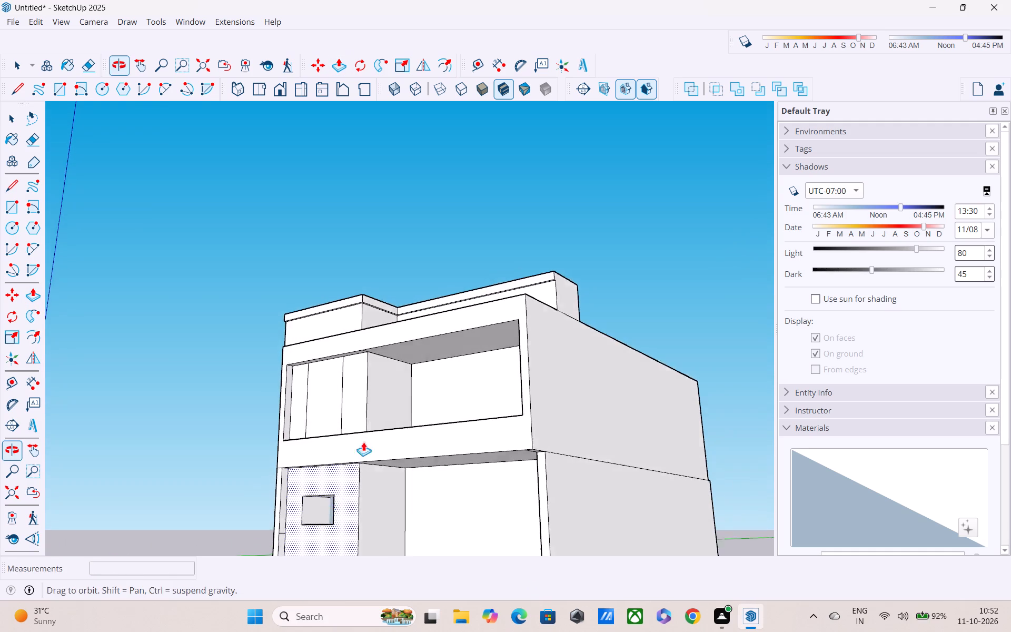
middle_drag(363, 442, 363, 442)
scroll(334, 496, up, 5)
middle_drag(323, 495, 330, 438)
middle_drag(325, 494, 350, 558)
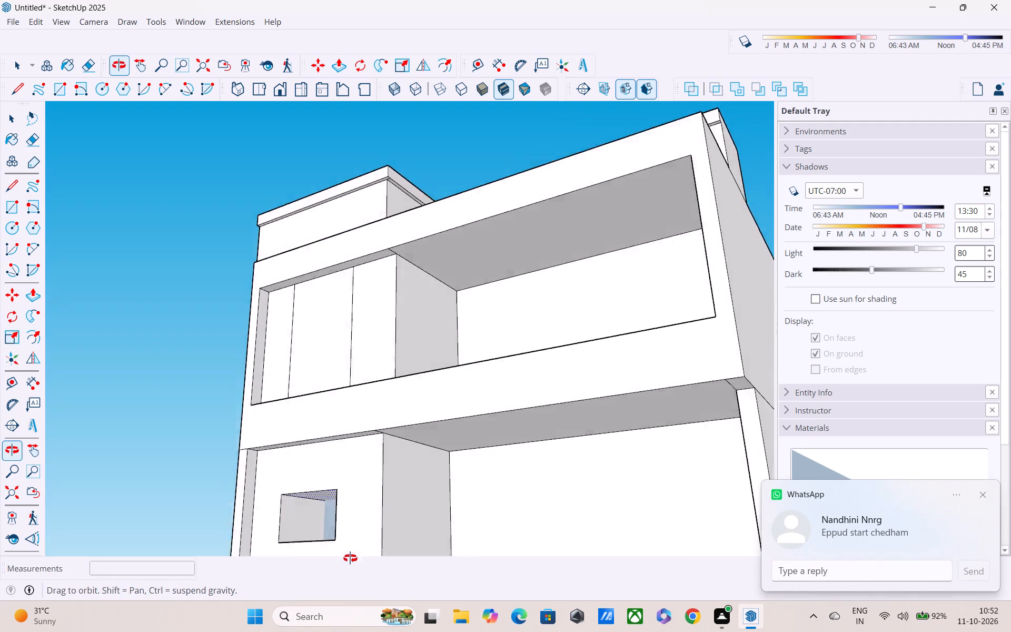
middle_drag(350, 558, 358, 560)
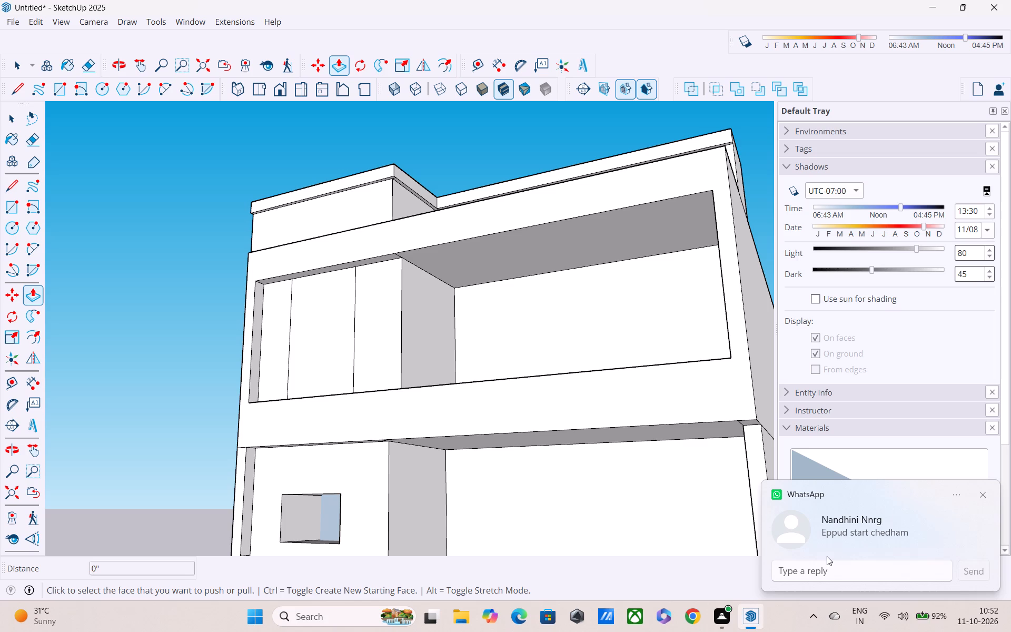
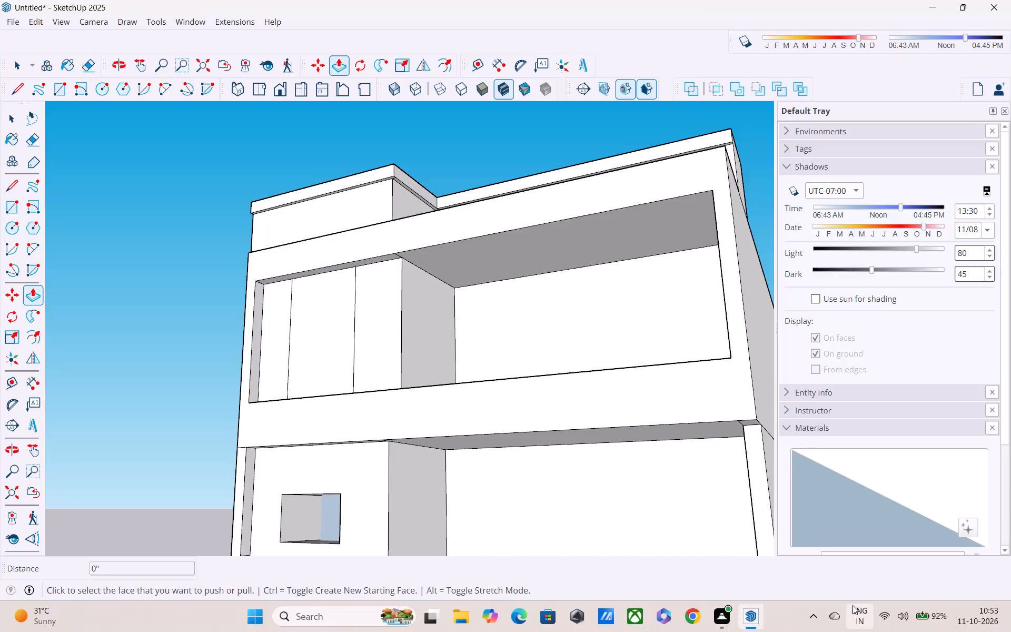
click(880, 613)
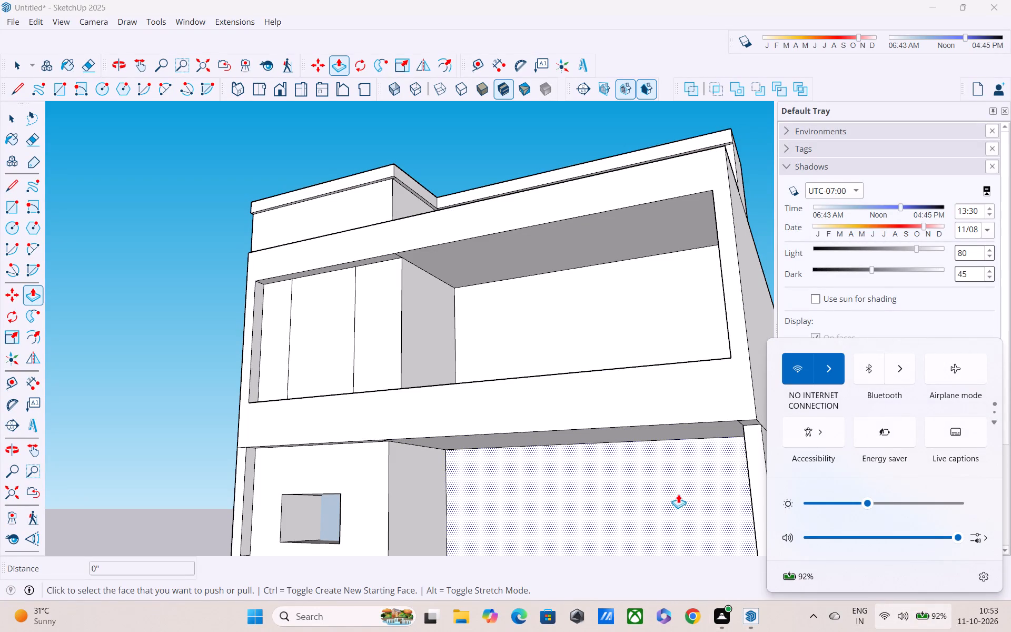
Examine the house model from the front, the long side wall and underneath for leftover edges.
middle_drag(465, 435, 452, 459)
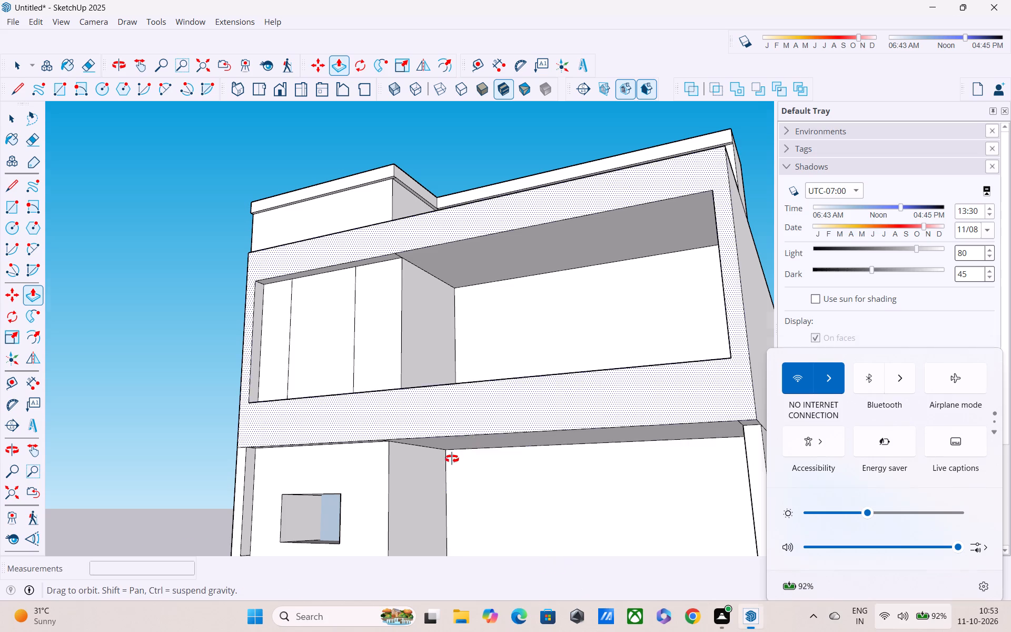
middle_drag(452, 459, 324, 524)
scroll(333, 519, down, 3)
middle_drag(378, 509, 547, 493)
scroll(548, 492, down, 3)
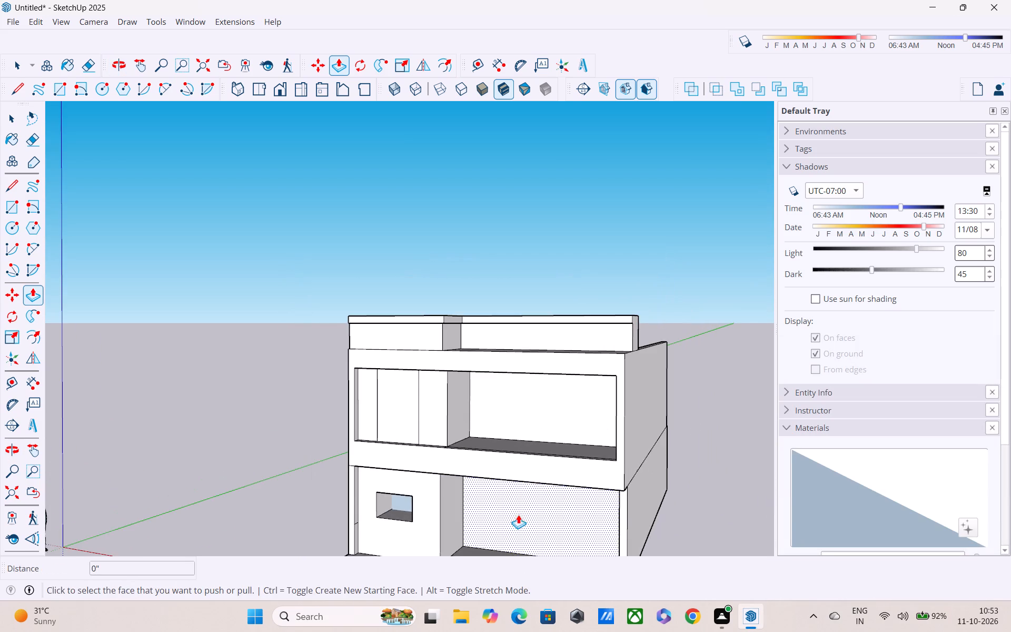
middle_drag(518, 515, 622, 470)
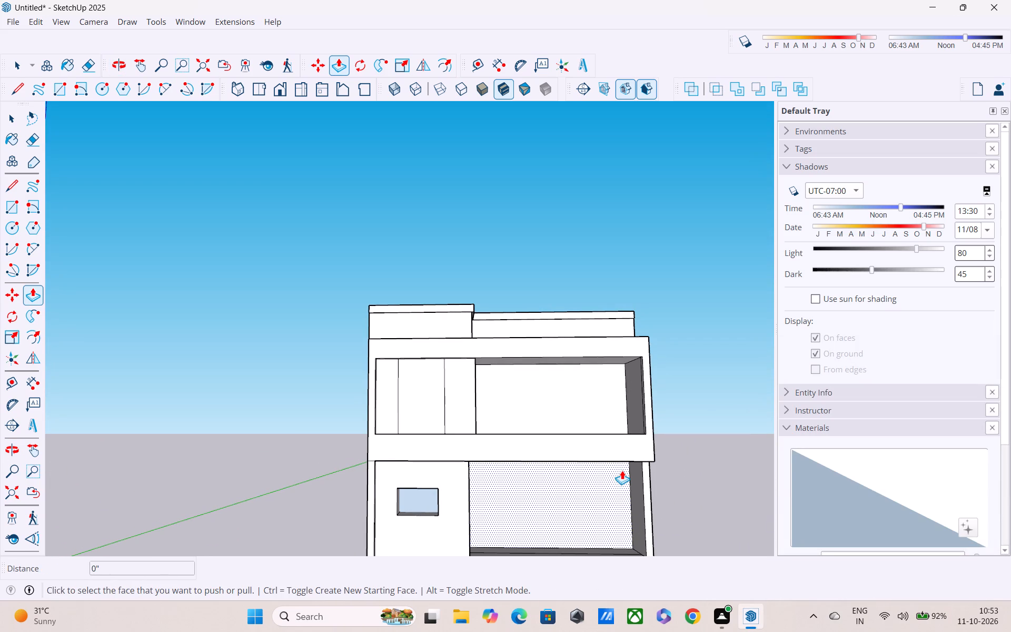
middle_drag(622, 470, 628, 465)
scroll(608, 481, down, 2)
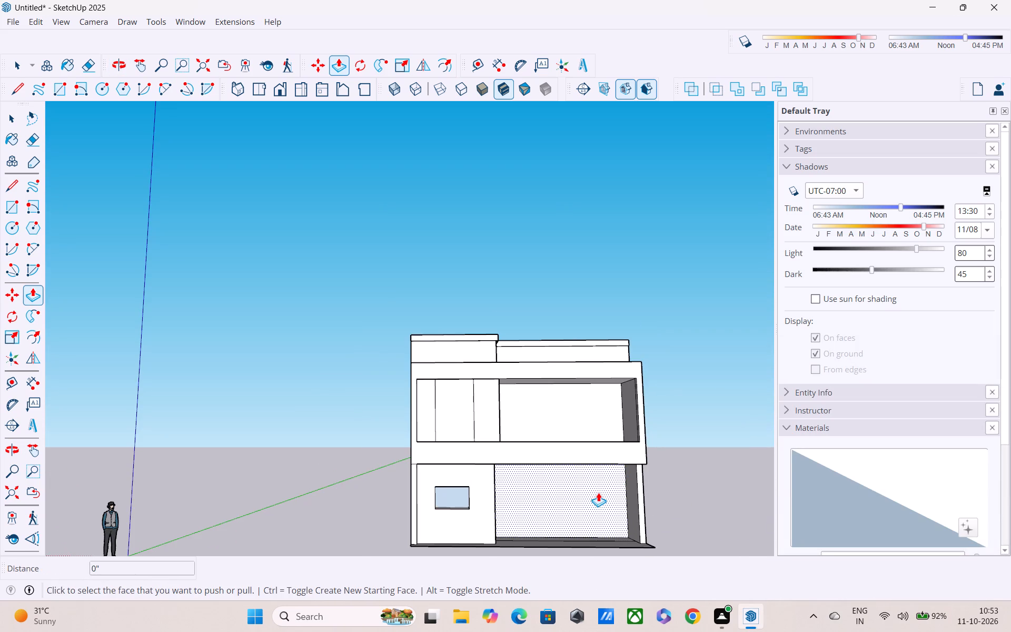
shift+middle_drag(593, 495, 481, 515)
middle_drag(481, 482, 565, 472)
scroll(563, 473, down, 4)
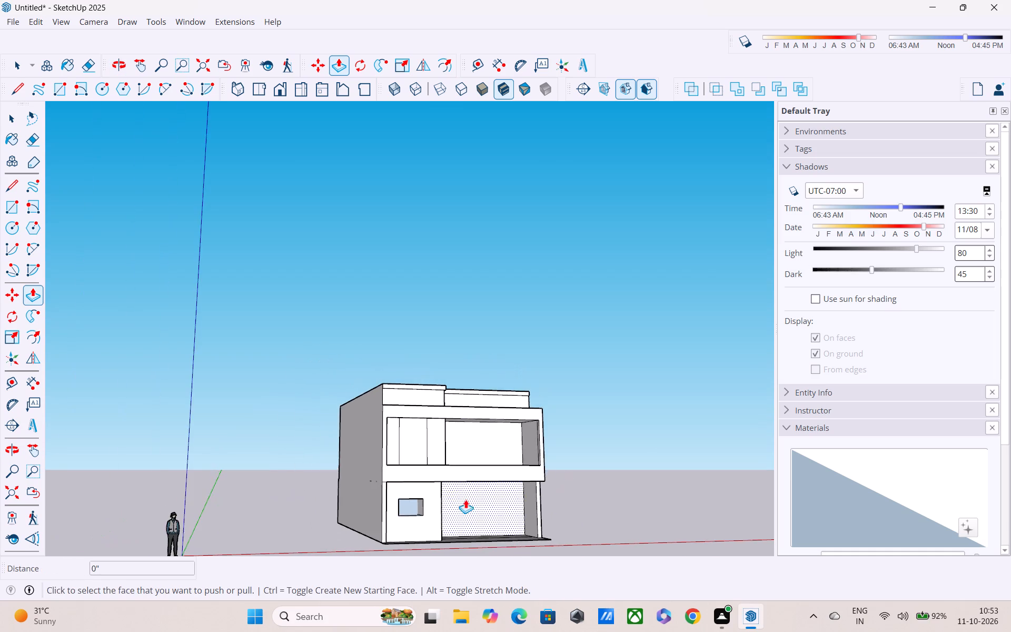
middle_drag(454, 489, 467, 434)
middle_drag(474, 436, 441, 473)
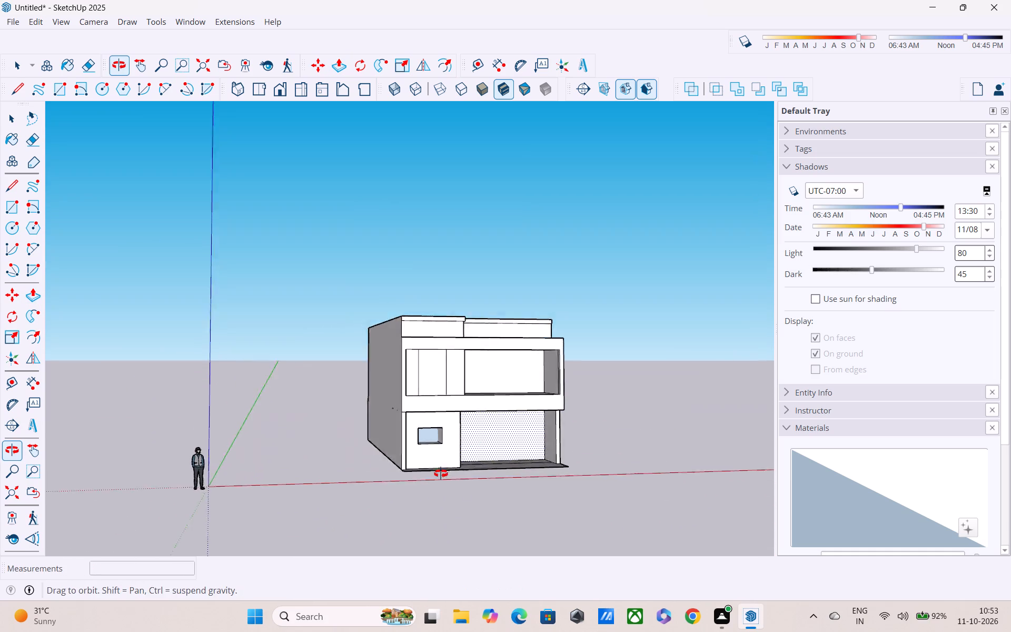
middle_drag(441, 473, 356, 482)
middle_drag(459, 421, 438, 451)
middle_click(438, 454)
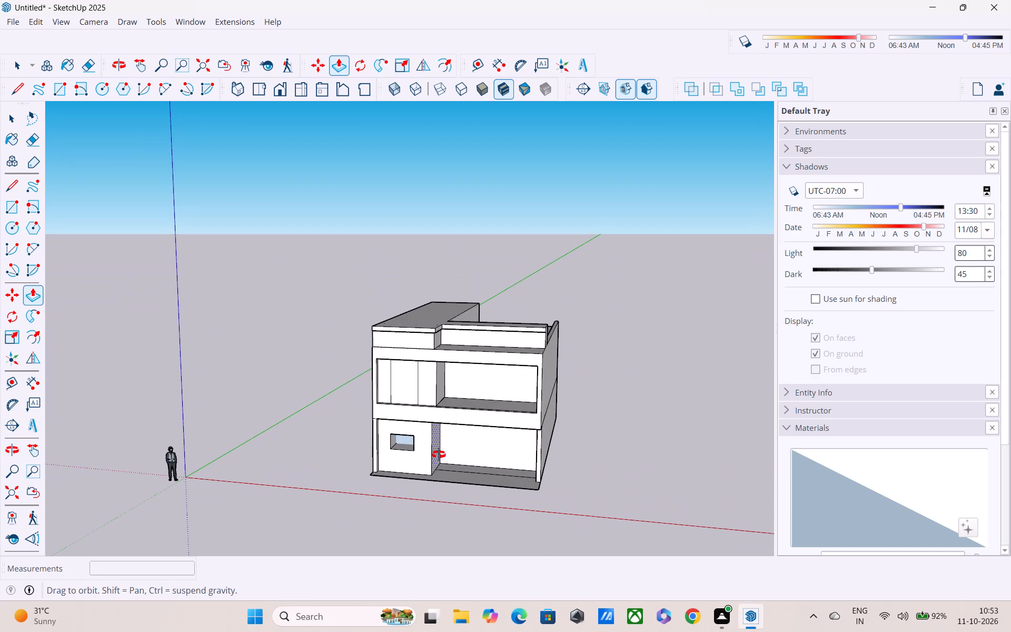
middle_drag(491, 426, 433, 433)
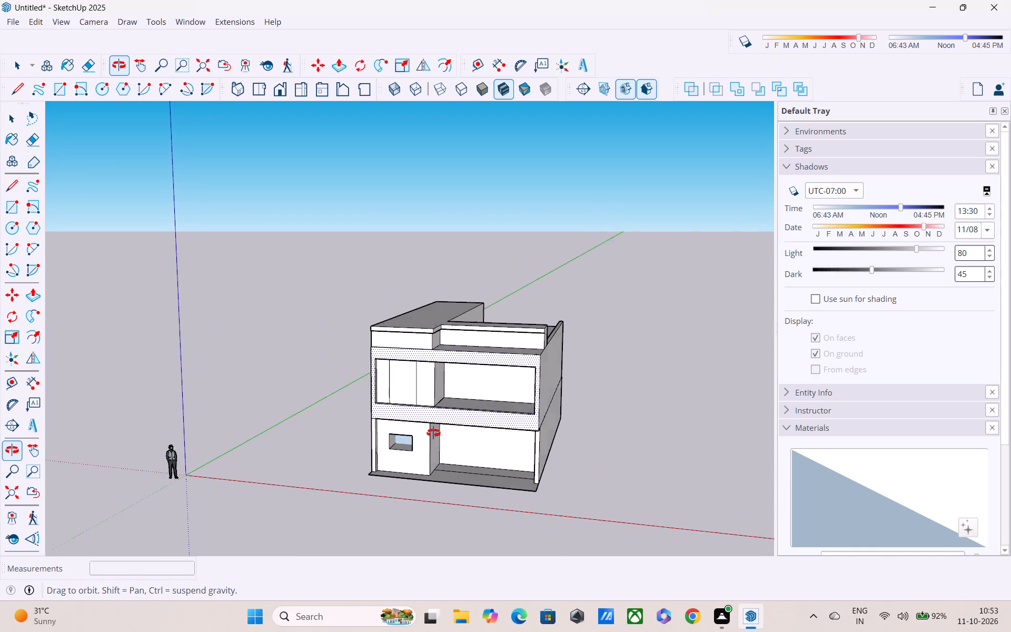
middle_drag(433, 433, 303, 424)
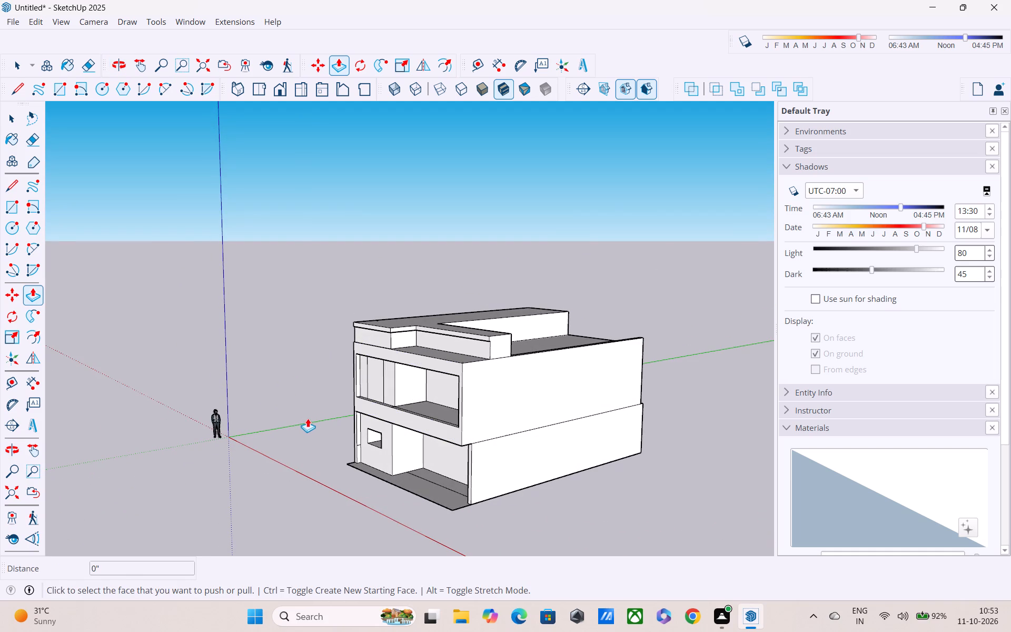
key(Escape)
middle_drag(450, 461, 353, 472)
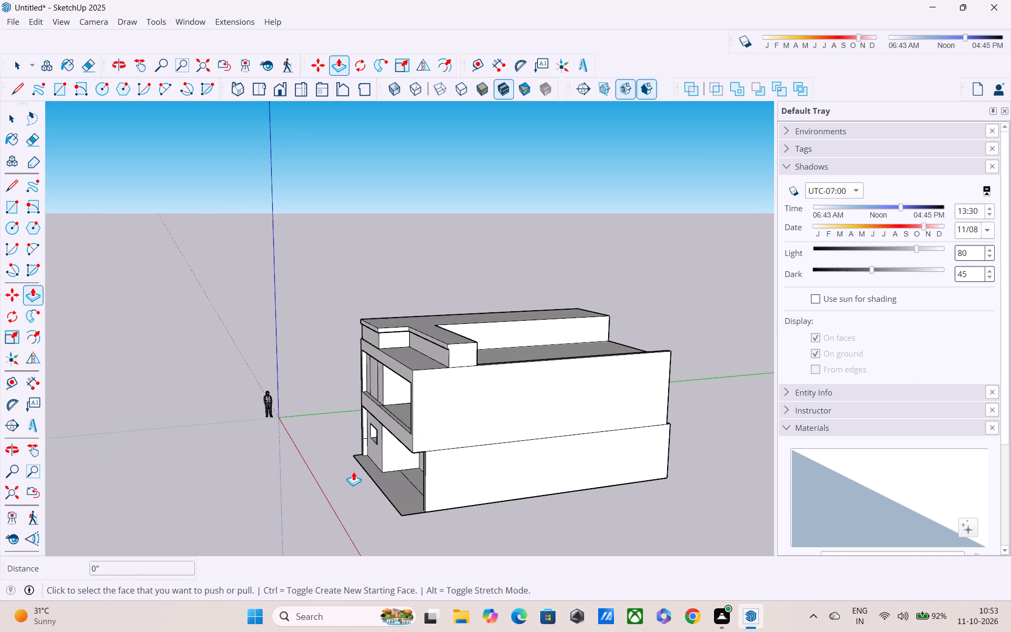
middle_drag(463, 460, 480, 391)
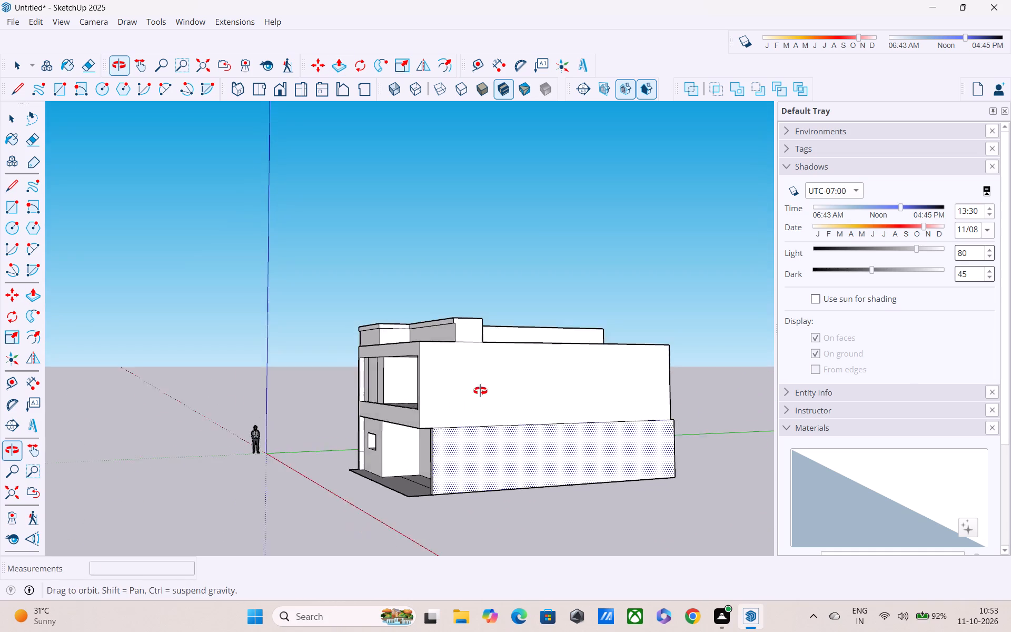
middle_drag(480, 391, 482, 382)
middle_drag(465, 421, 345, 427)
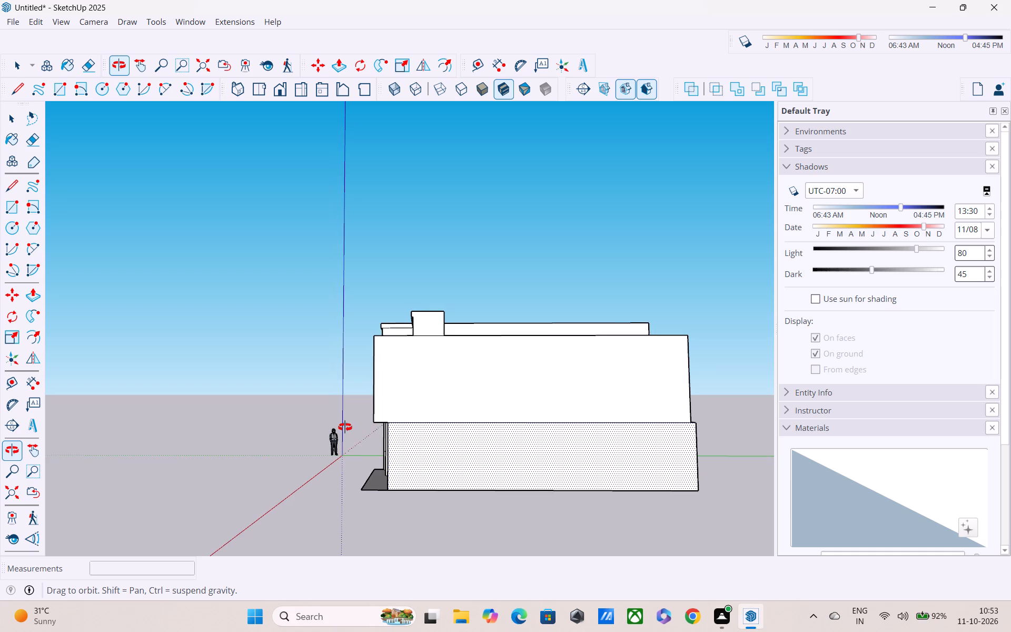
middle_drag(345, 427, 464, 347)
middle_drag(471, 374, 494, 268)
middle_drag(497, 357, 508, 298)
middle_drag(477, 328, 472, 281)
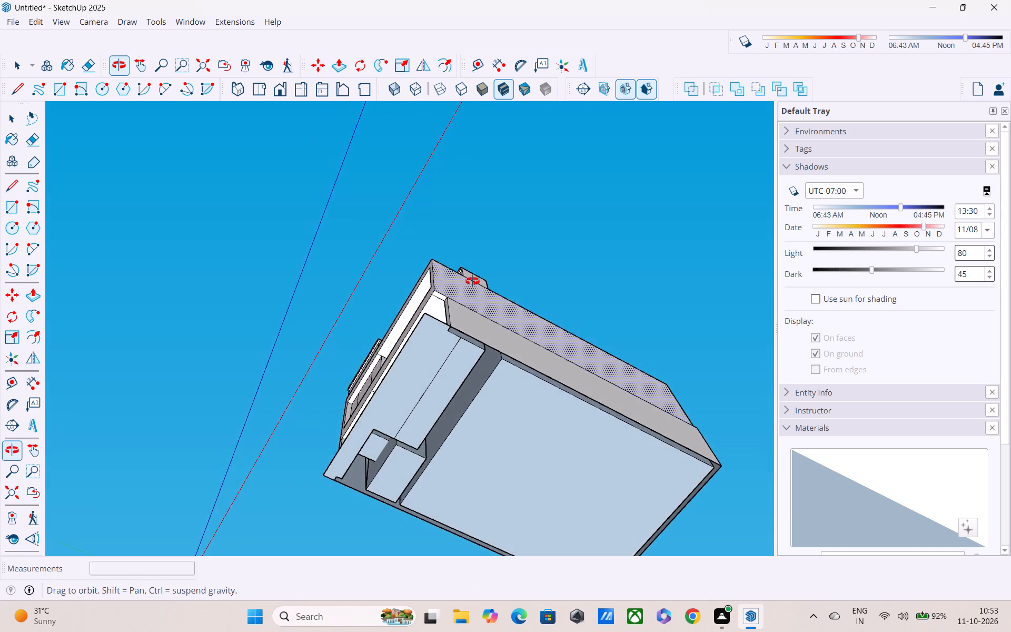
middle_drag(472, 281, 434, 339)
key(Escape)
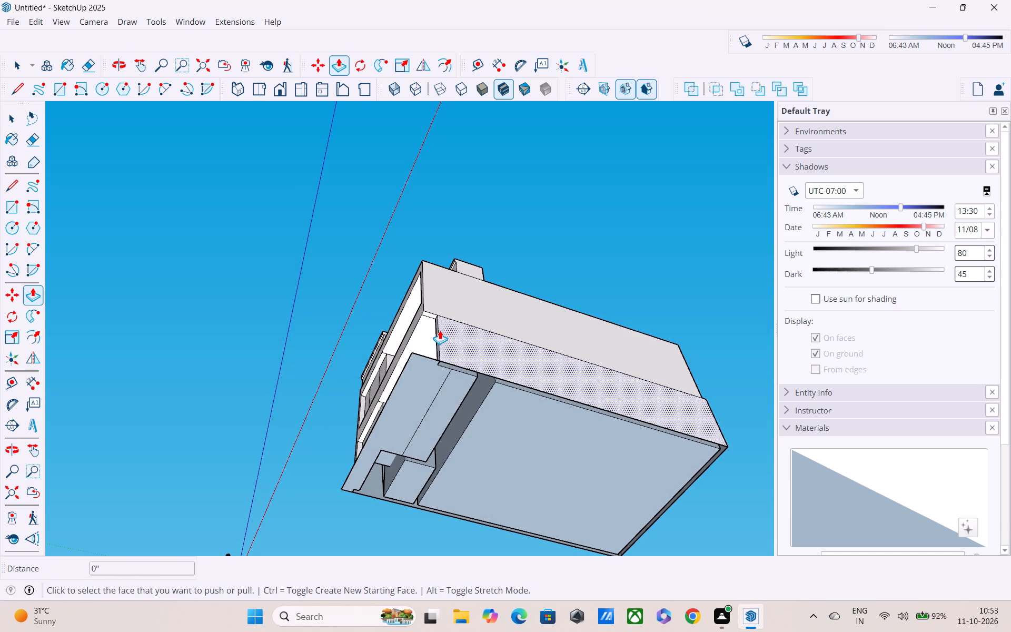
Erase the short stray edge across the inner face of the narrow ground-floor wall beside the small window.
key(e)
scroll(441, 329, up, 4)
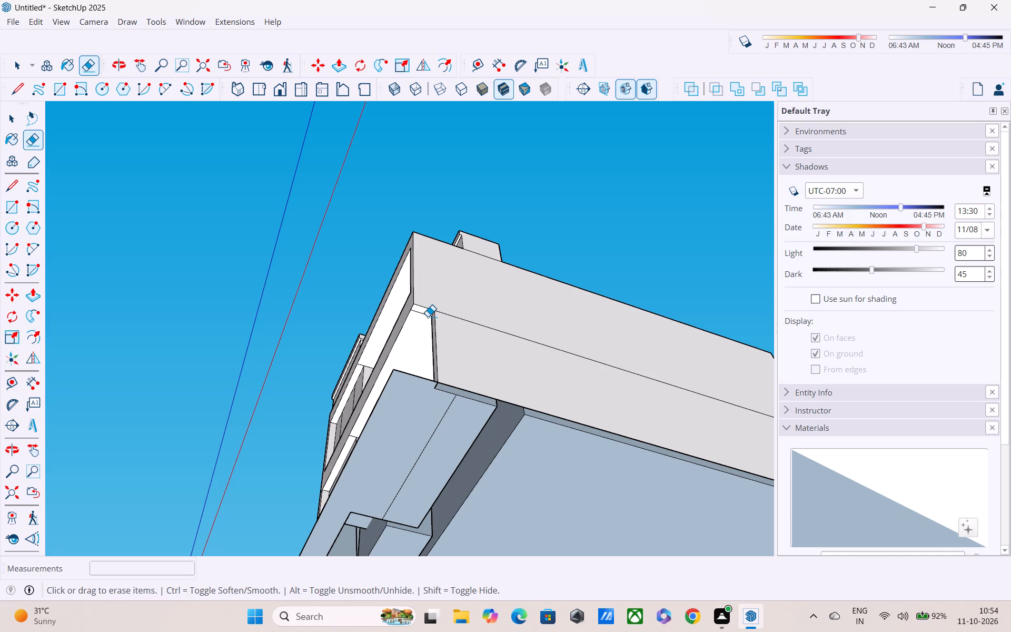
scroll(427, 325, down, 1)
middle_drag(438, 364, 460, 431)
scroll(460, 431, down, 1)
middle_drag(464, 417, 499, 503)
middle_drag(485, 419, 511, 511)
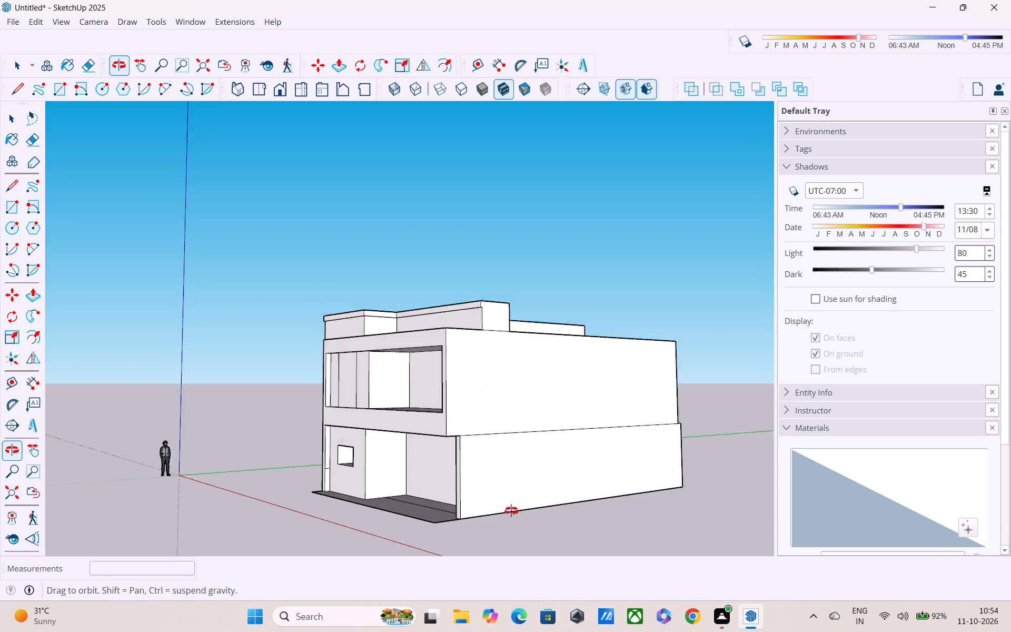
middle_drag(511, 511, 569, 497)
scroll(338, 412, up, 1)
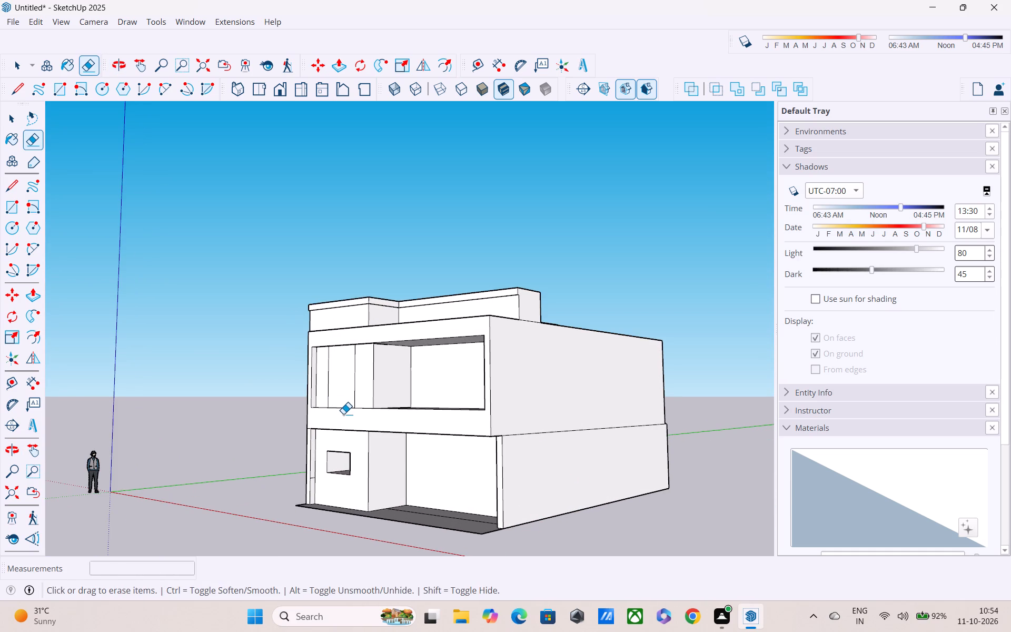
middle_drag(347, 417, 433, 510)
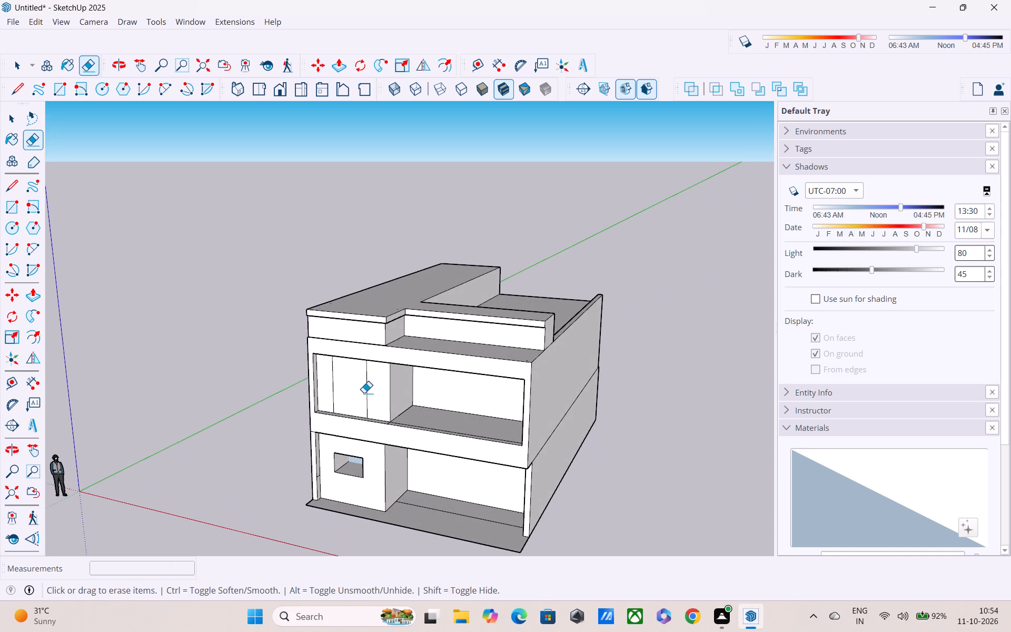
scroll(362, 393, up, 1)
middle_drag(361, 405, 413, 475)
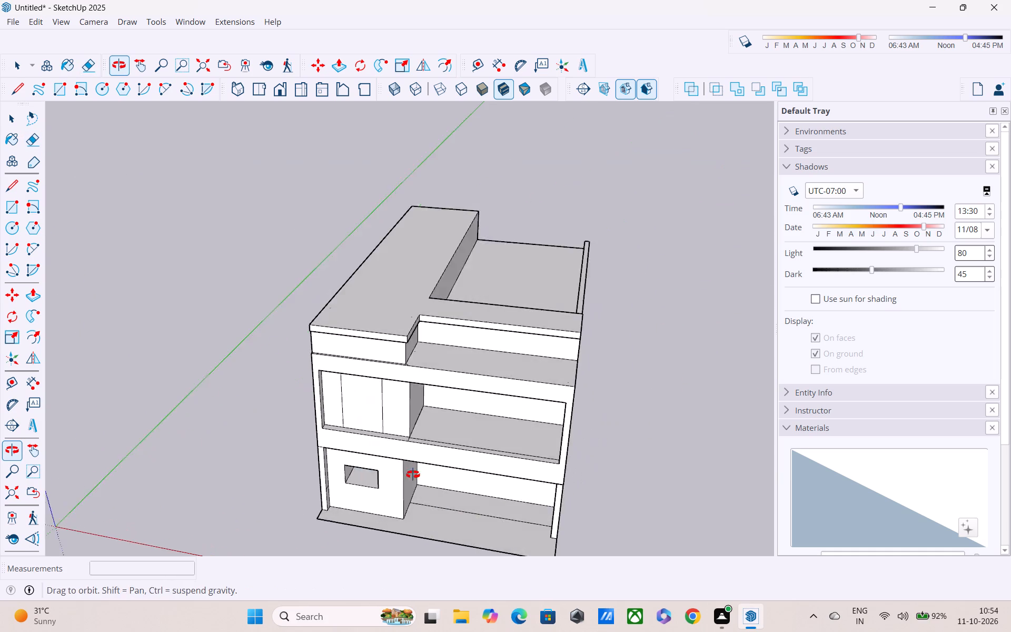
middle_drag(413, 475, 408, 429)
scroll(365, 381, up, 3)
middle_drag(315, 390, 285, 390)
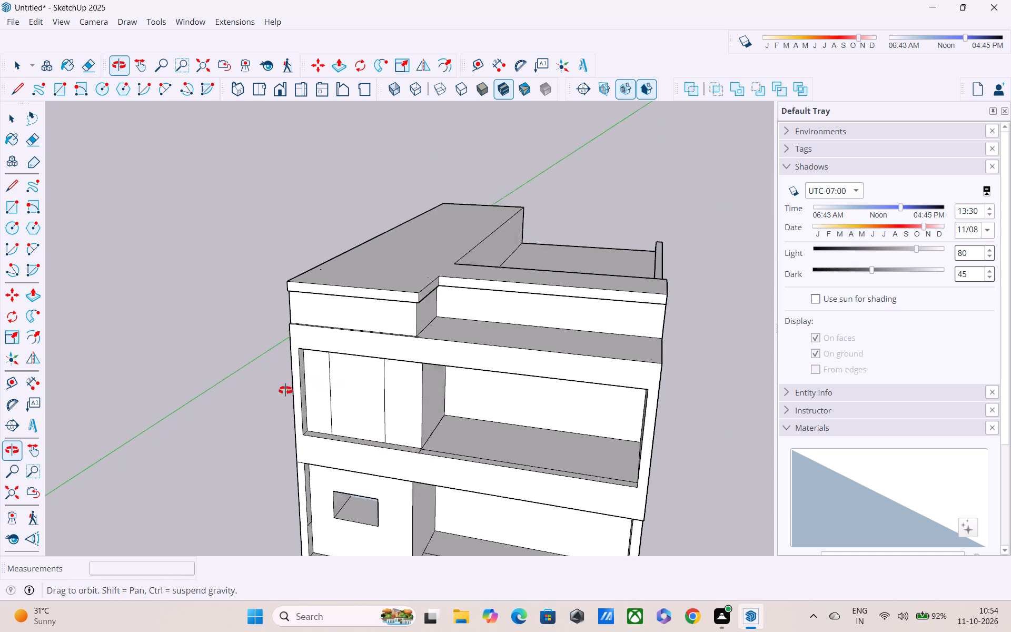
middle_drag(285, 390, 368, 384)
middle_drag(331, 513, 215, 391)
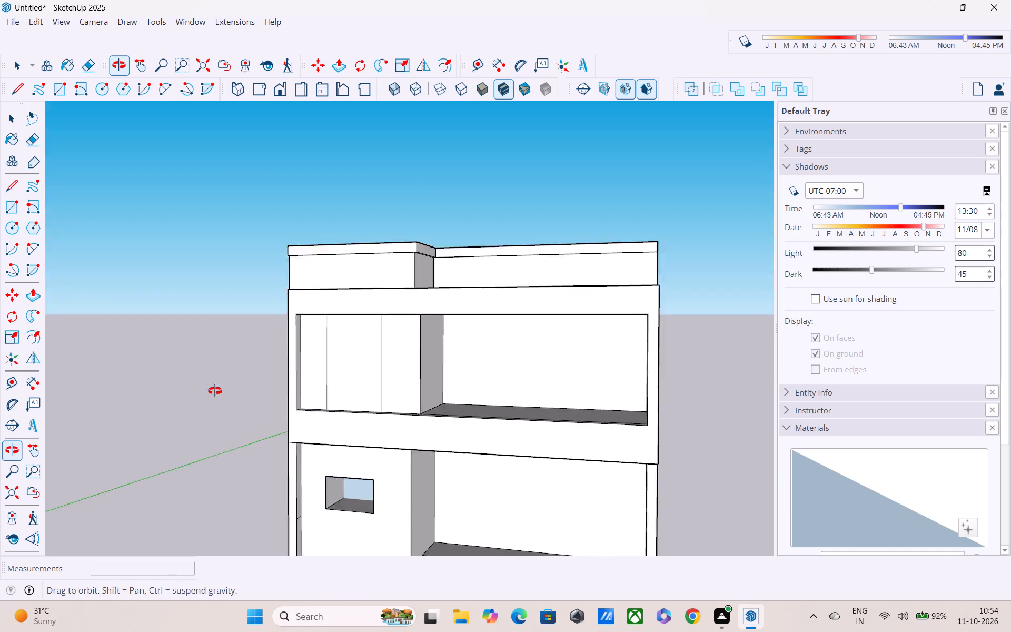
middle_drag(215, 391, 212, 388)
scroll(286, 490, up, 2)
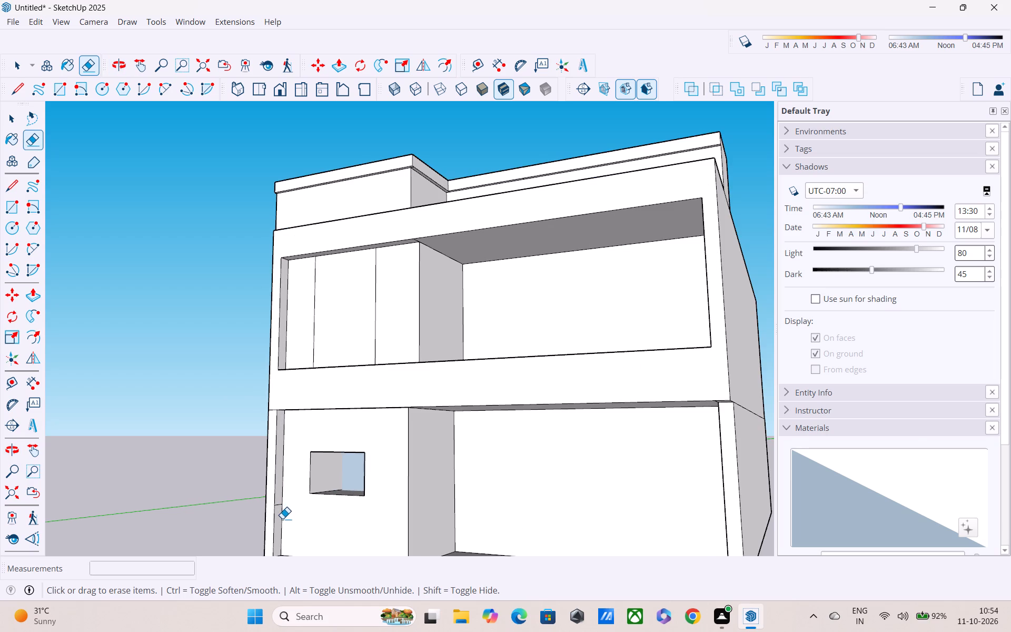
scroll(283, 519, up, 2)
click(277, 503)
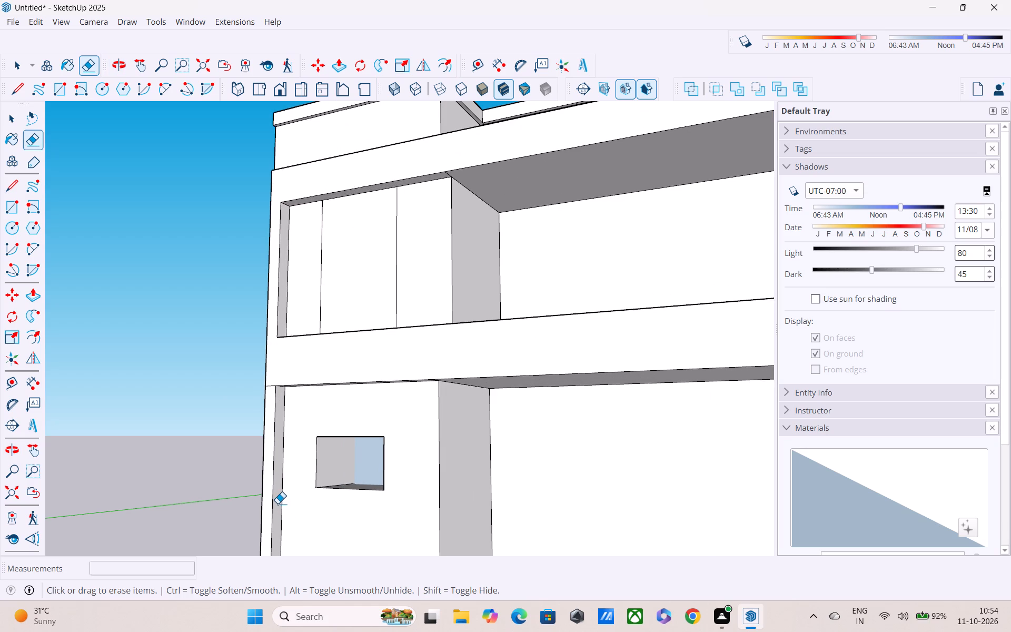
Erase the horizontal dividing edge between the two storeys along the house's long side wall, including its leftover segments.
scroll(295, 518, down, 3)
middle_drag(331, 510, 245, 464)
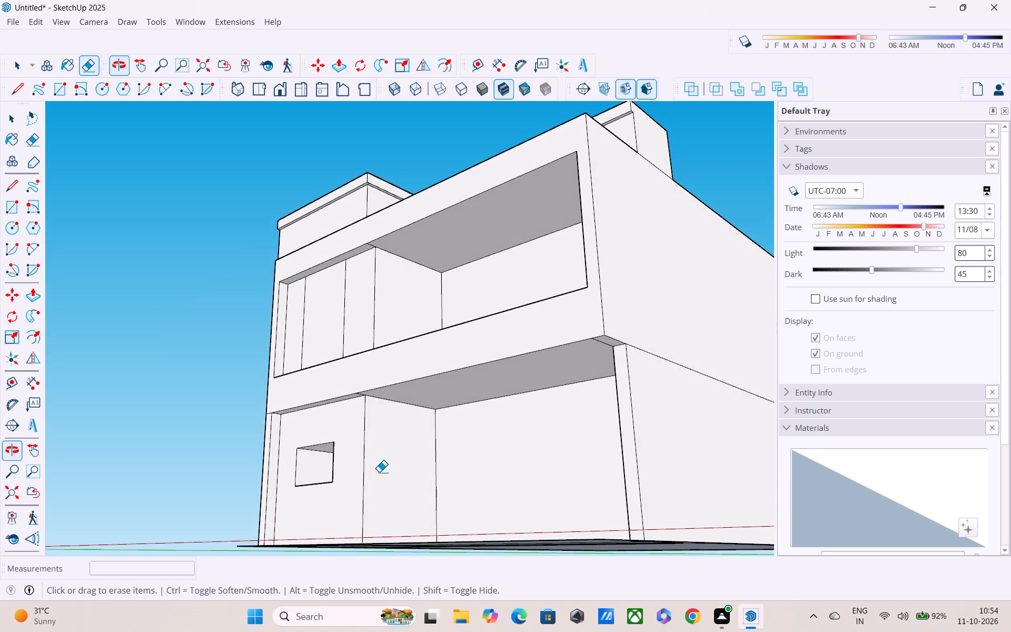
middle_drag(380, 475, 345, 506)
middle_drag(713, 388, 522, 392)
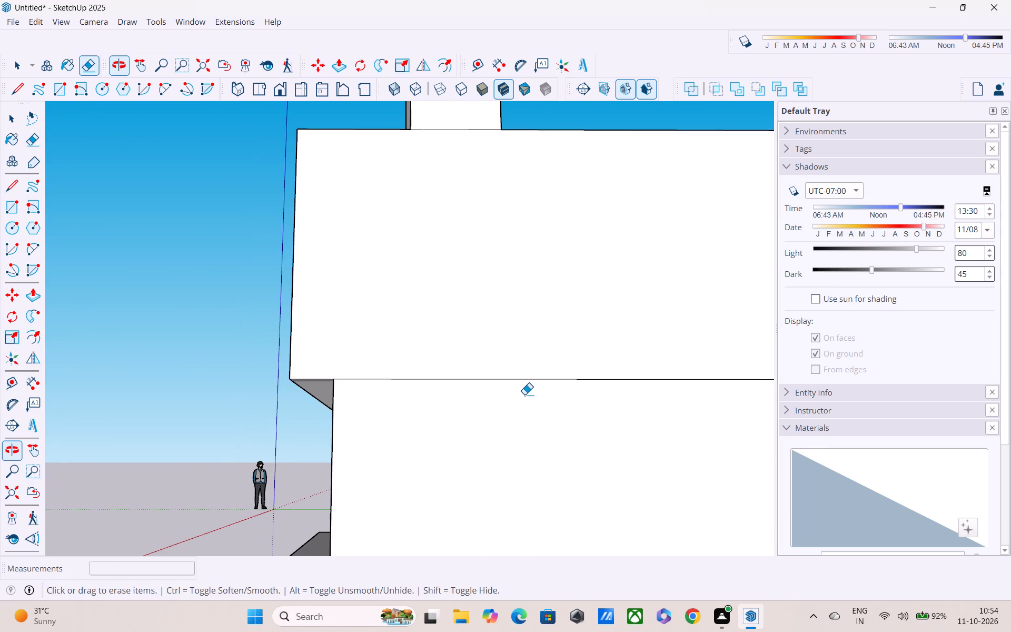
scroll(529, 402, down, 2)
middle_drag(534, 420, 590, 465)
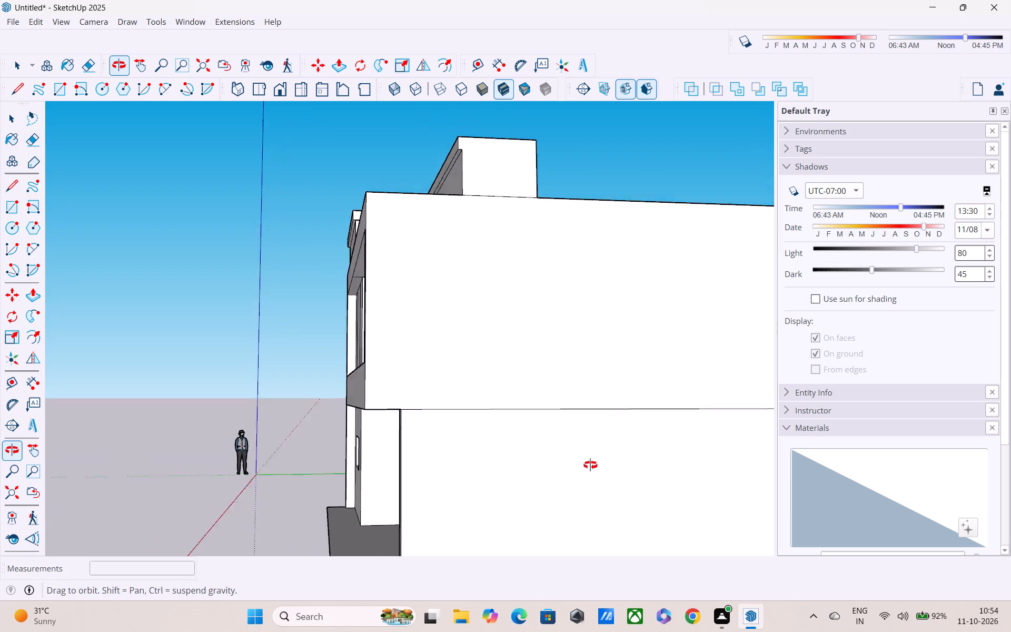
middle_drag(590, 465, 670, 535)
middle_drag(619, 429, 659, 510)
middle_drag(560, 442, 723, 355)
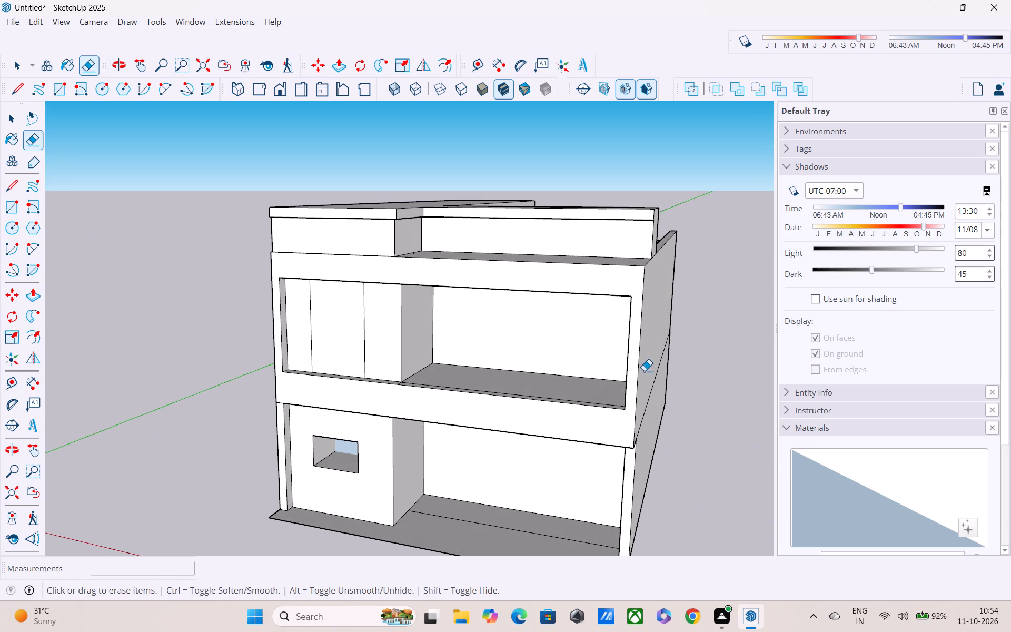
click(643, 426)
click(643, 427)
click(642, 434)
middle_drag(647, 433, 388, 346)
scroll(462, 381, up, 2)
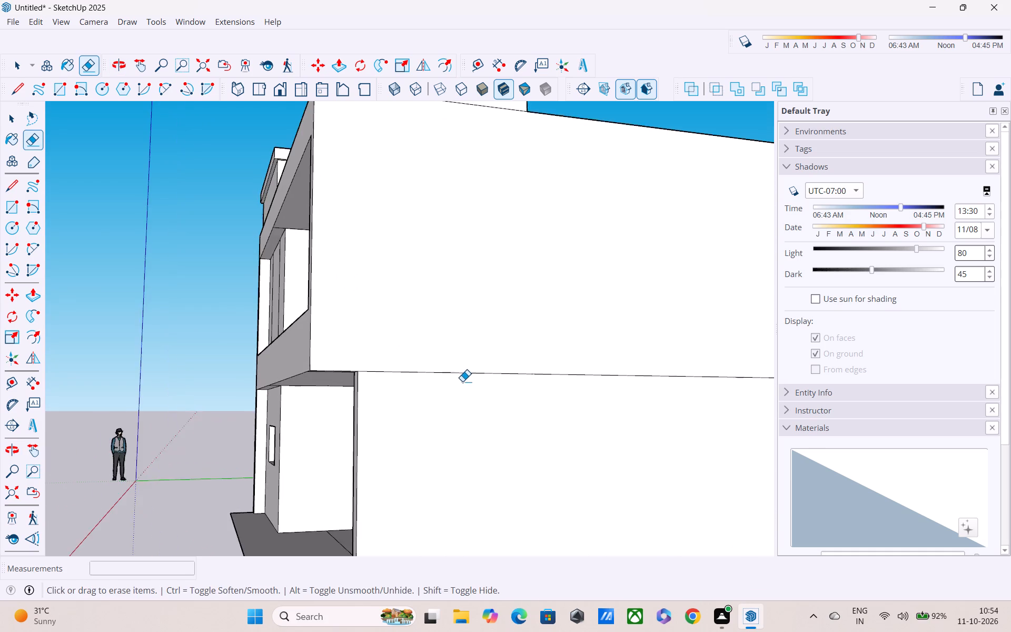
scroll(462, 381, up, 2)
click(464, 372)
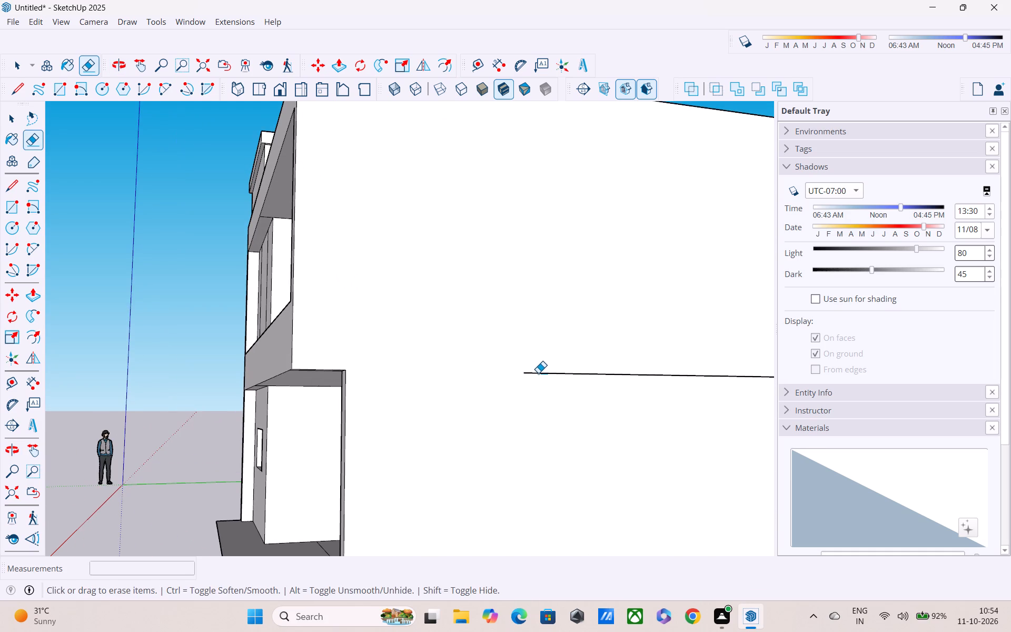
click(539, 376)
click(557, 376)
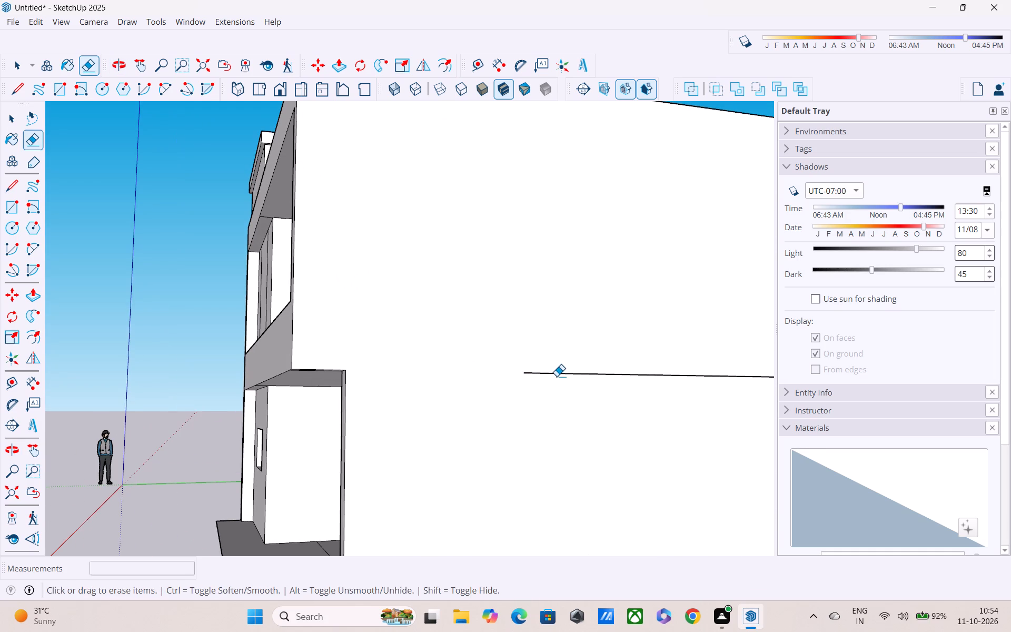
click(562, 376)
middle_drag(578, 377, 399, 378)
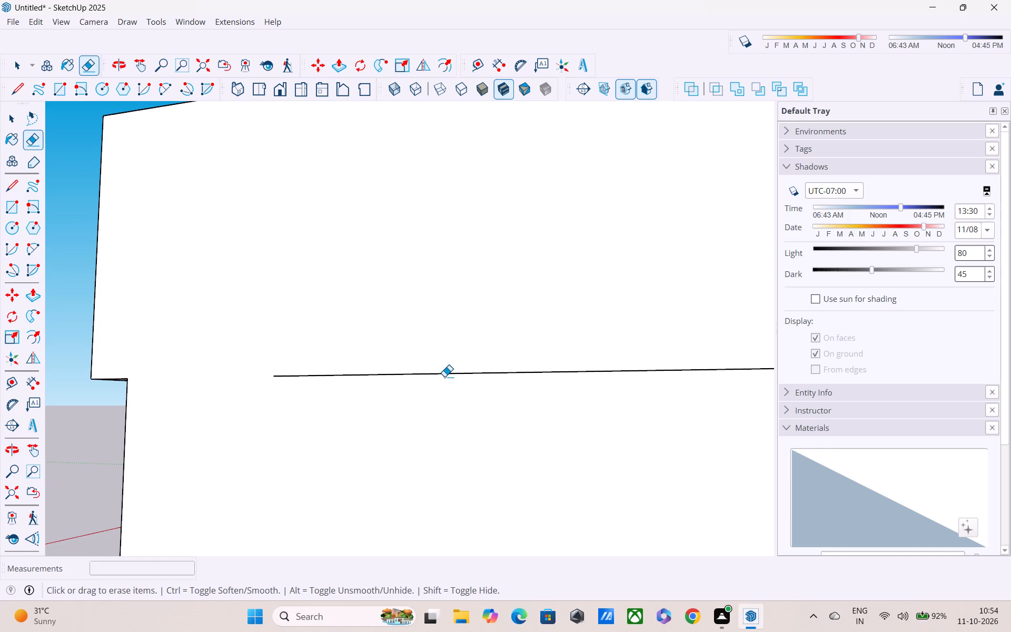
click(446, 373)
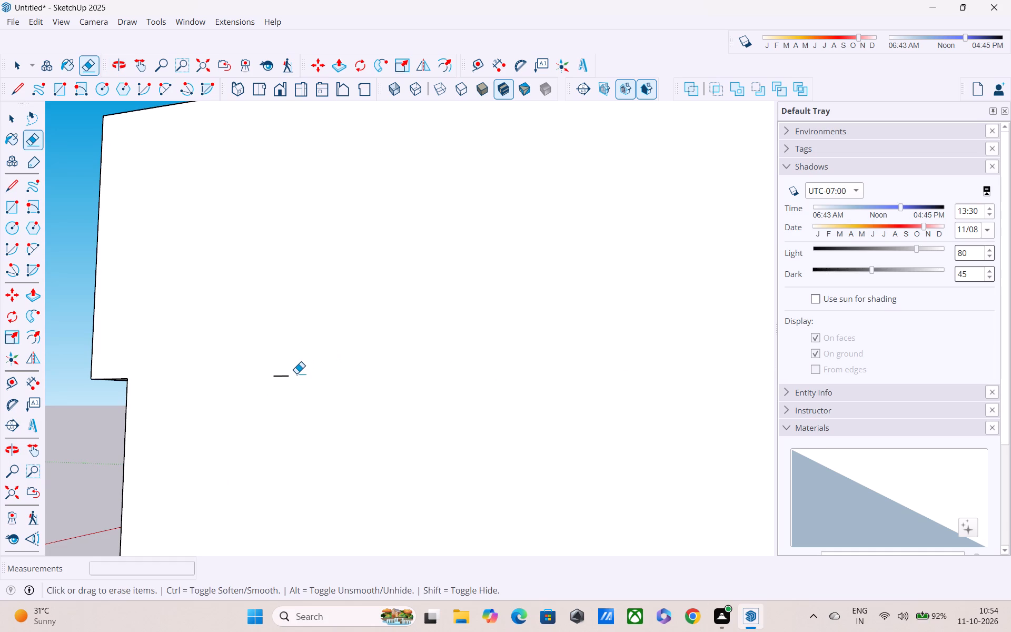
click(288, 376)
Push the large ground-floor rear wall face inward 9" so it sits flush with the upper rear wall.
scroll(375, 401, down, 3)
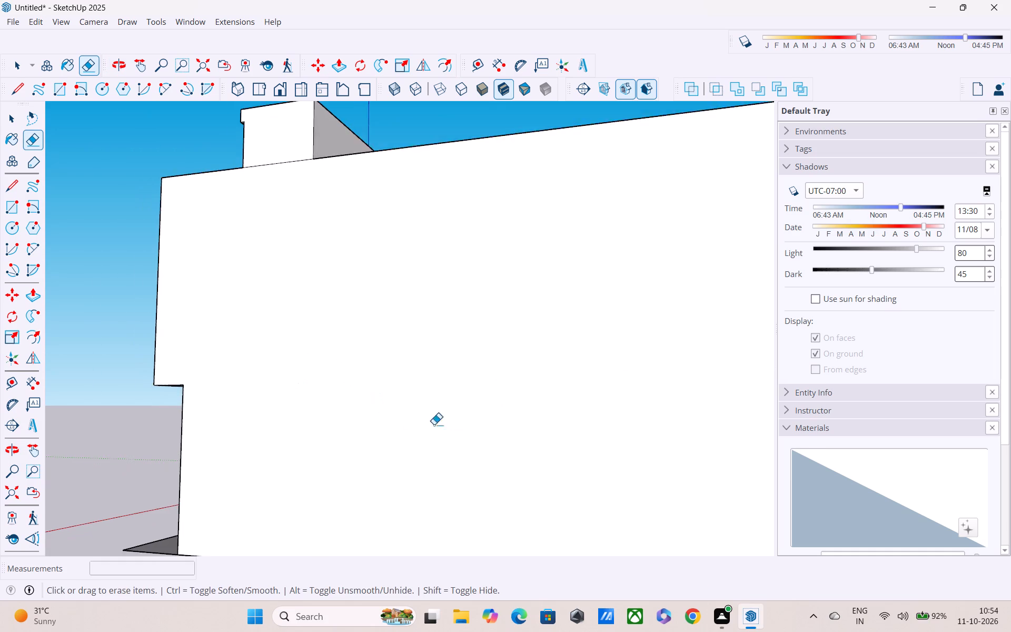
scroll(472, 424, down, 2)
scroll(245, 432, down, 4)
middle_drag(611, 433, 283, 433)
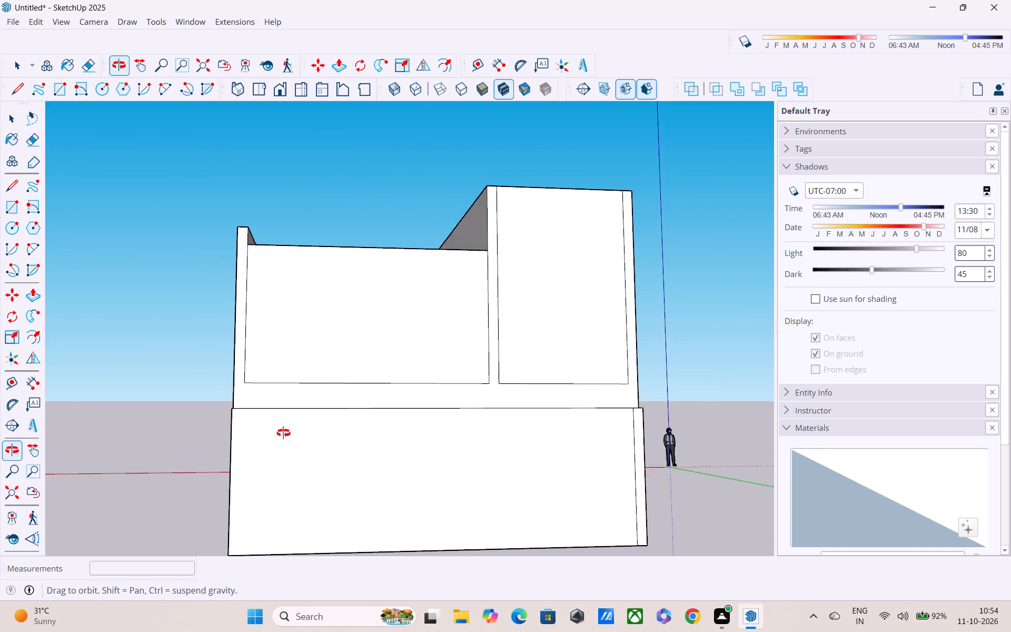
middle_drag(283, 433, 324, 491)
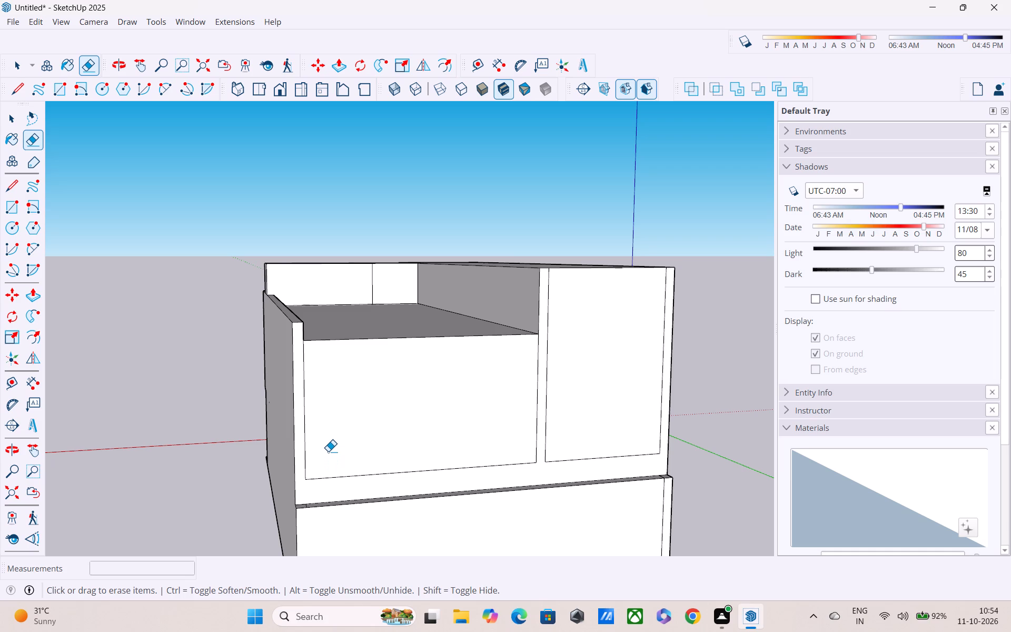
key(Escape)
key(p)
drag(341, 529, 338, 523)
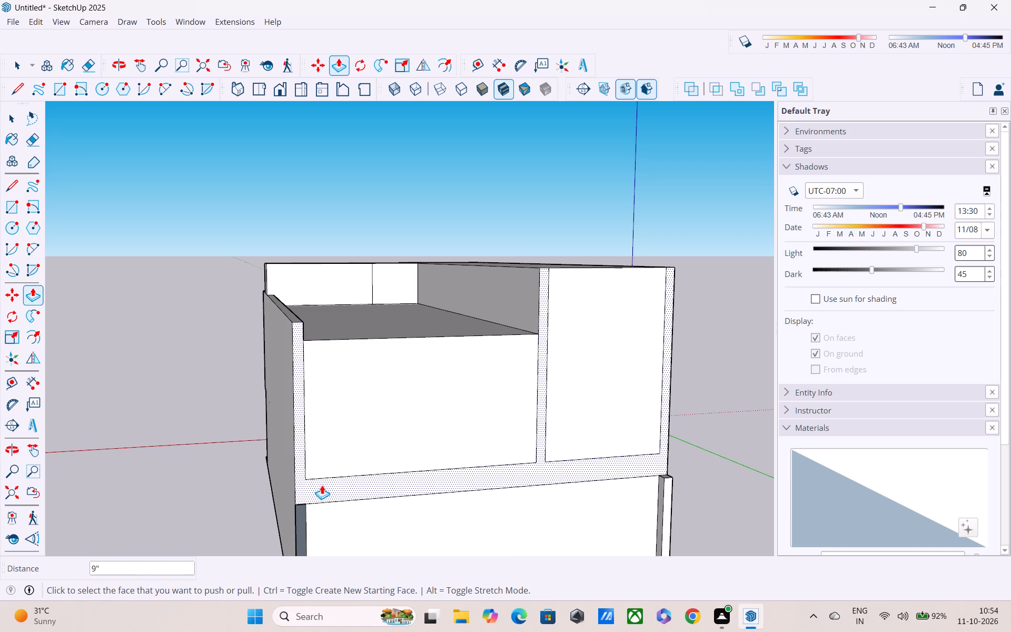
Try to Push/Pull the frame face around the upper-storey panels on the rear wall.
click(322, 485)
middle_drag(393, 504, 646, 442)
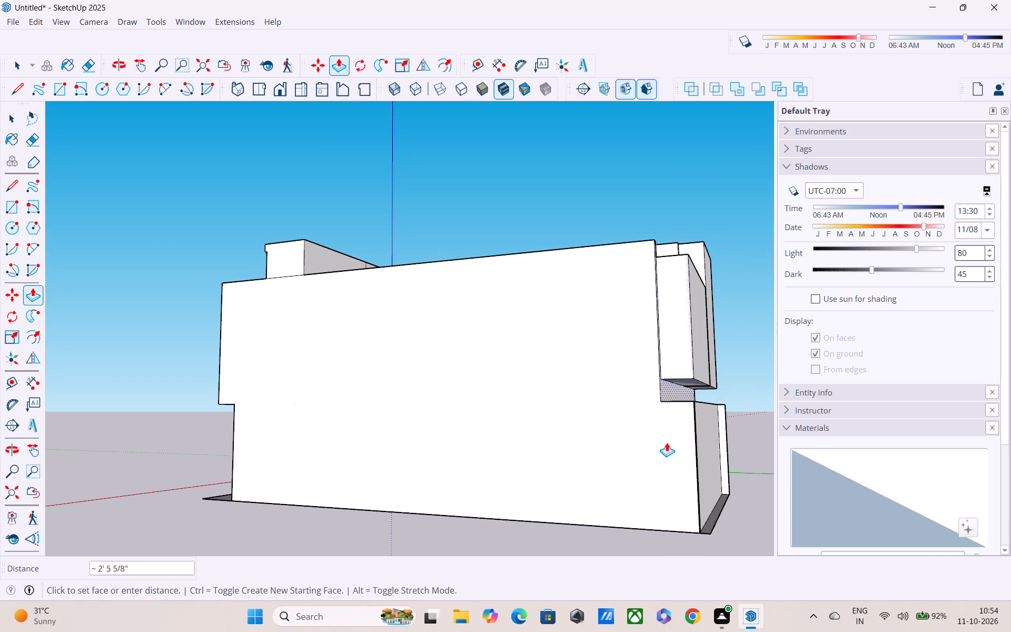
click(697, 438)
Draw a 10' by 9" rectangle closing the open vertical strip at the end of the ground-floor rear wall.
middle_drag(703, 438, 510, 455)
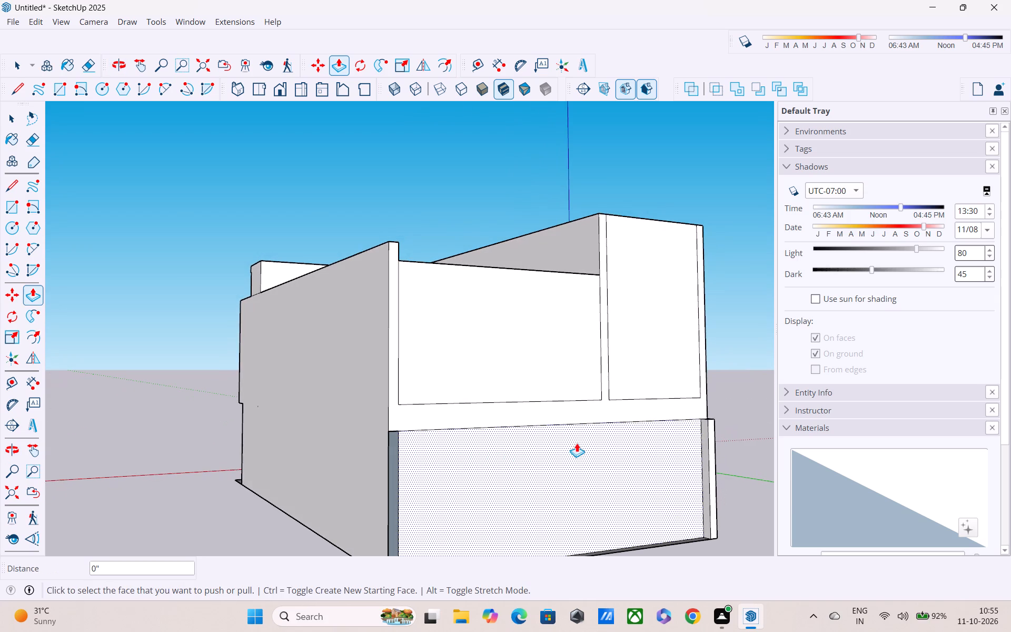
middle_drag(428, 464, 614, 458)
middle_drag(705, 451, 691, 450)
scroll(703, 451, up, 2)
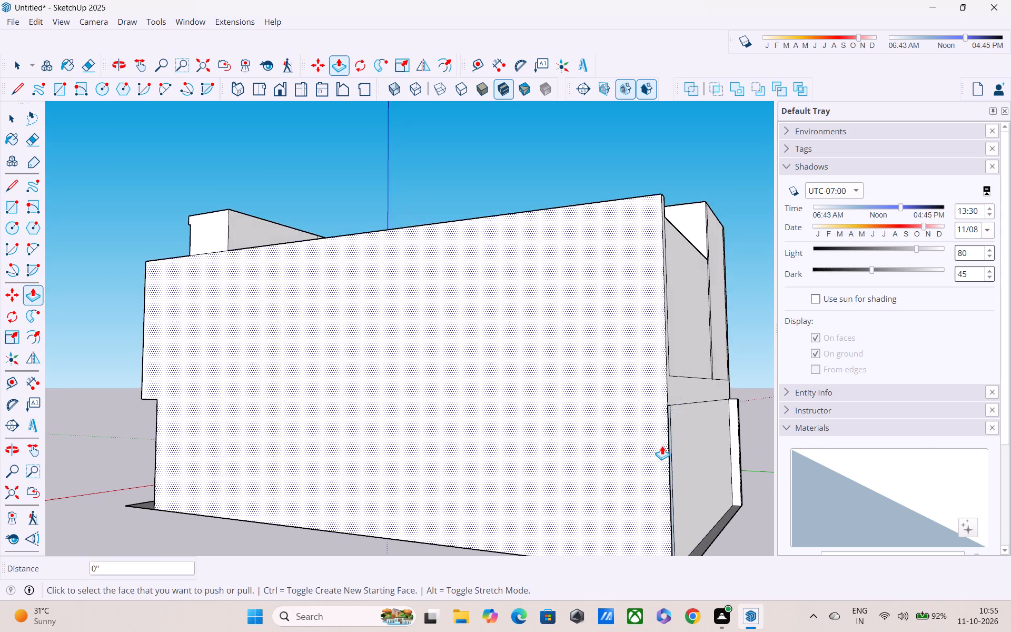
scroll(661, 445, up, 2)
middle_drag(541, 450, 397, 456)
scroll(487, 442, up, 2)
middle_drag(398, 449, 271, 456)
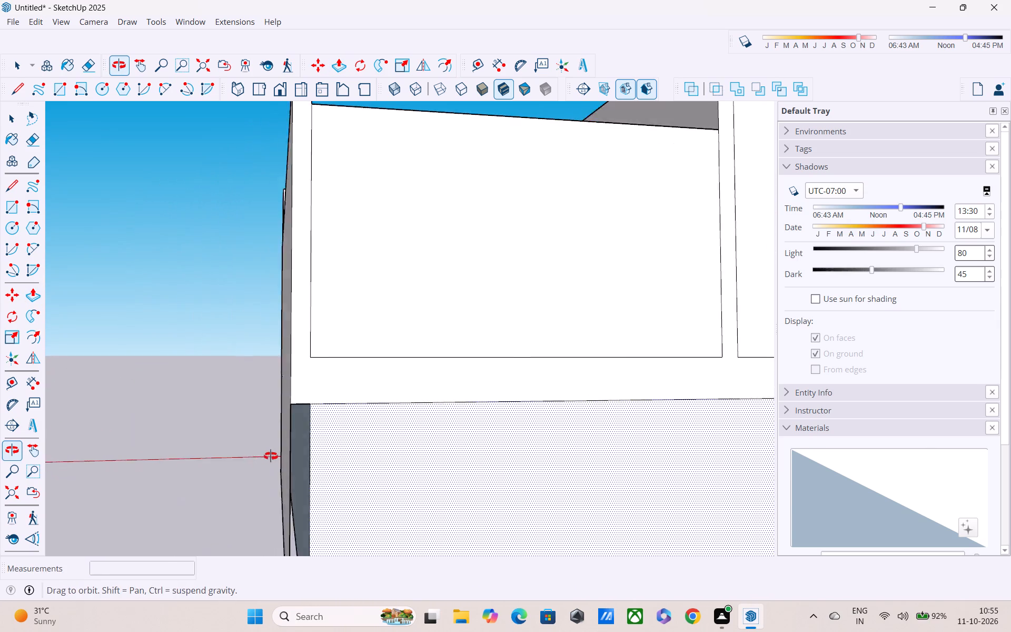
middle_drag(271, 456, 257, 455)
key(Escape)
key(r)
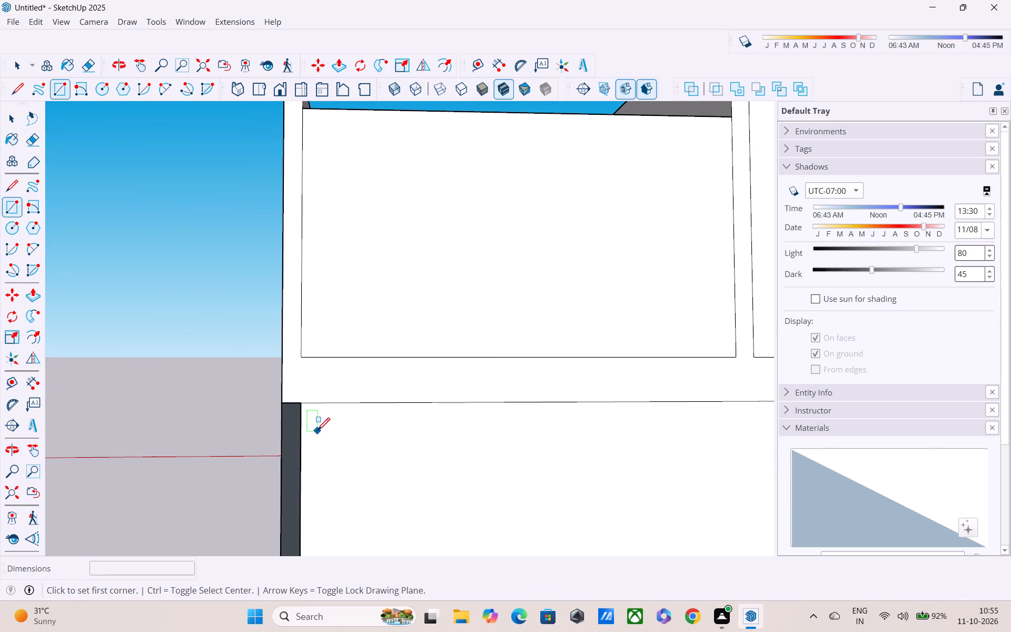
click(280, 408)
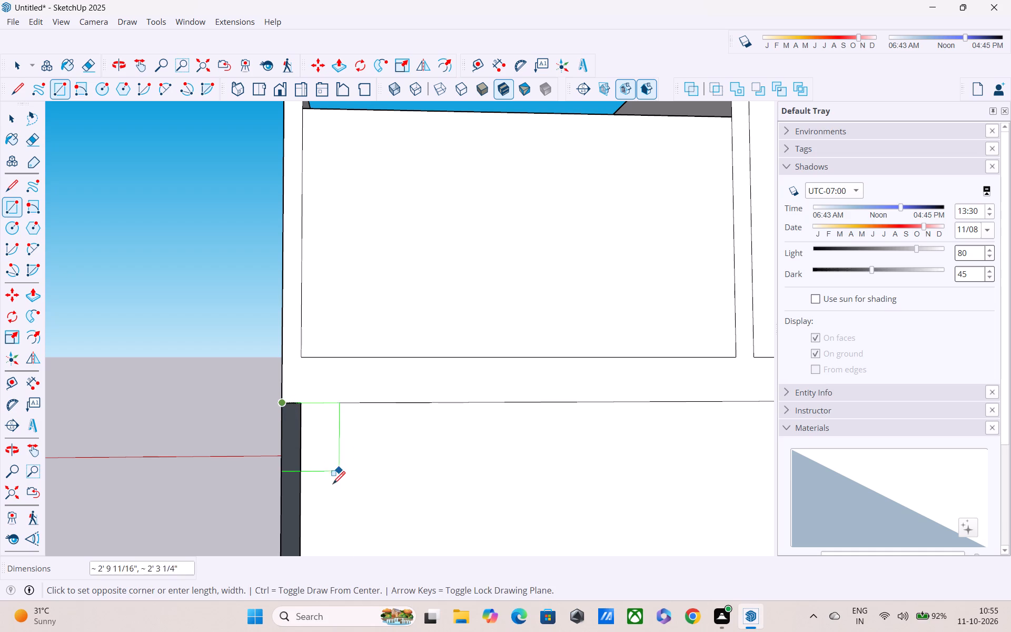
scroll(331, 487, down, 1)
middle_drag(327, 488, 313, 408)
scroll(310, 422, down, 3)
shift+middle_drag(309, 471, 308, 412)
scroll(308, 420, down, 3)
middle_drag(290, 508, 323, 524)
scroll(320, 523, up, 1)
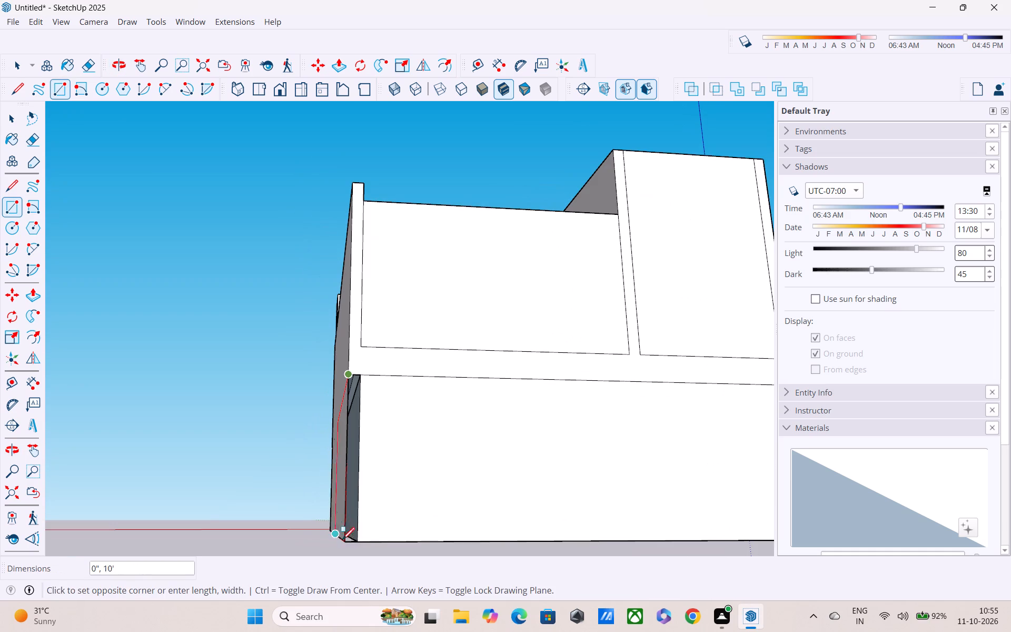
click(355, 544)
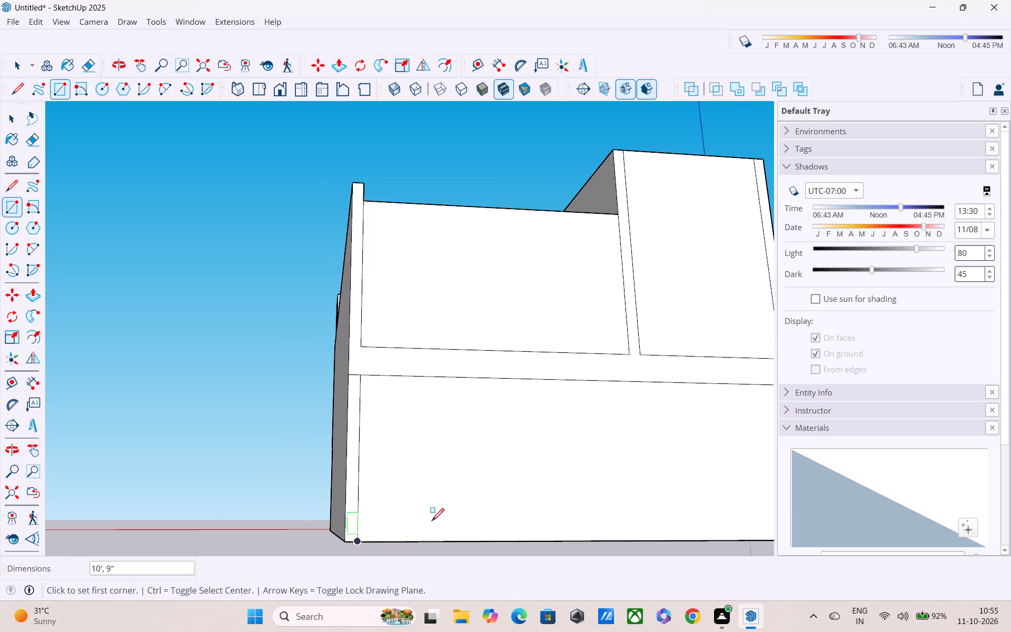
middle_drag(532, 505, 395, 495)
key(Escape)
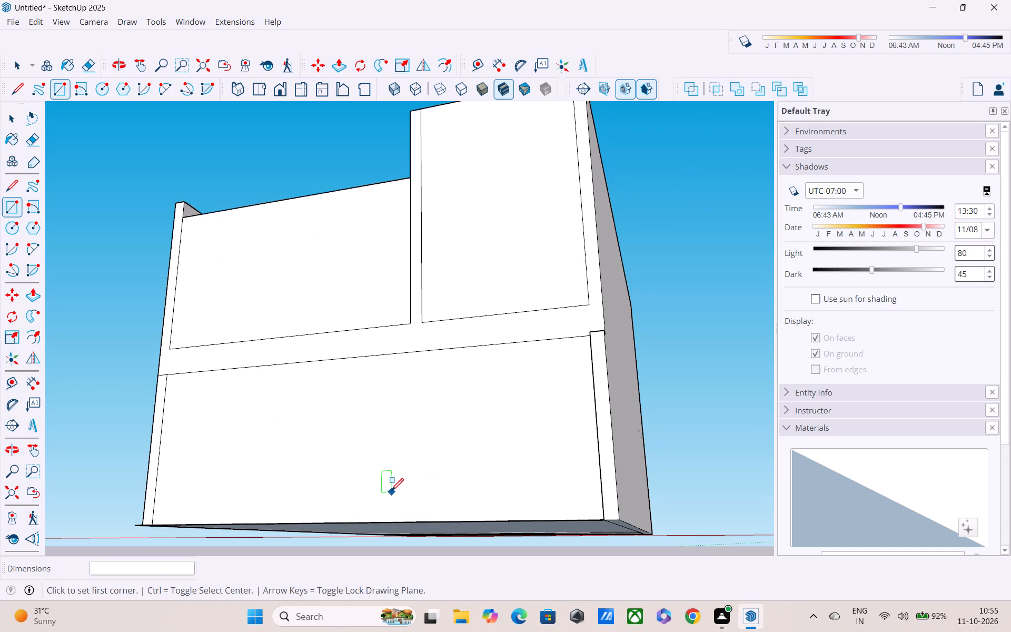
Erase the vertical edge beside the newly closed strip and the horizontal edge between the storeys on the rear wall.
key(e)
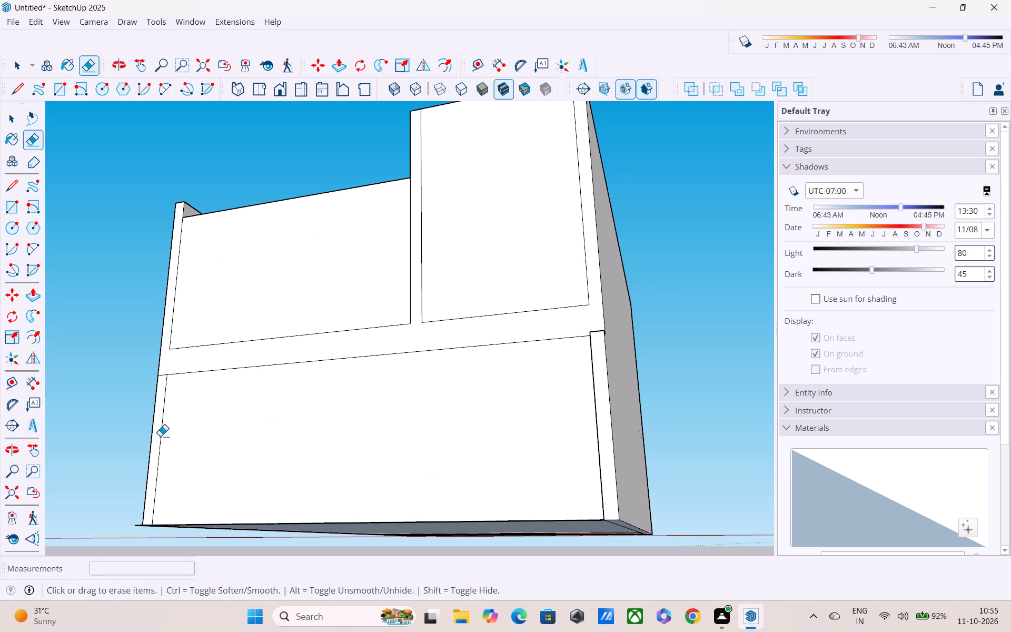
click(160, 435)
middle_drag(225, 391, 237, 431)
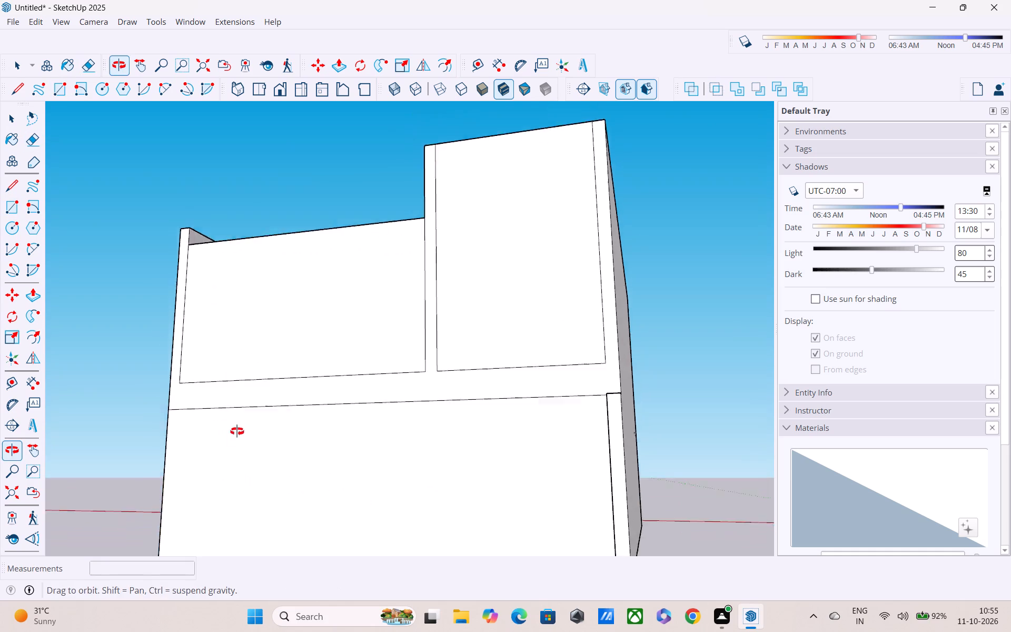
middle_drag(237, 431, 238, 437)
click(235, 438)
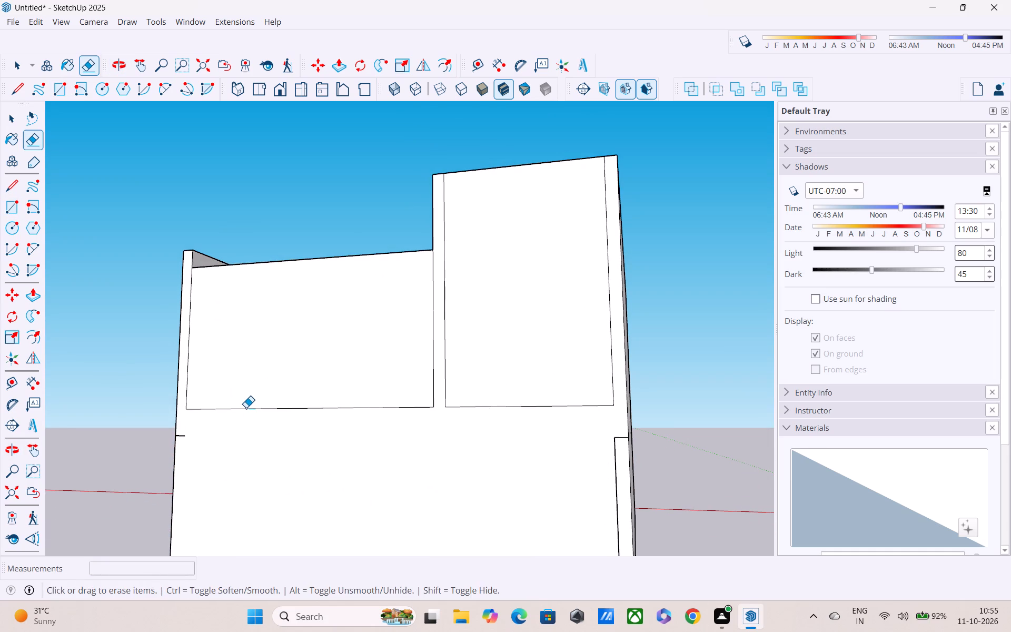
Erase the bottom and vertical outline edges of the two upper-storey panels on the rear wall.
click(246, 412)
click(243, 409)
click(189, 369)
click(433, 343)
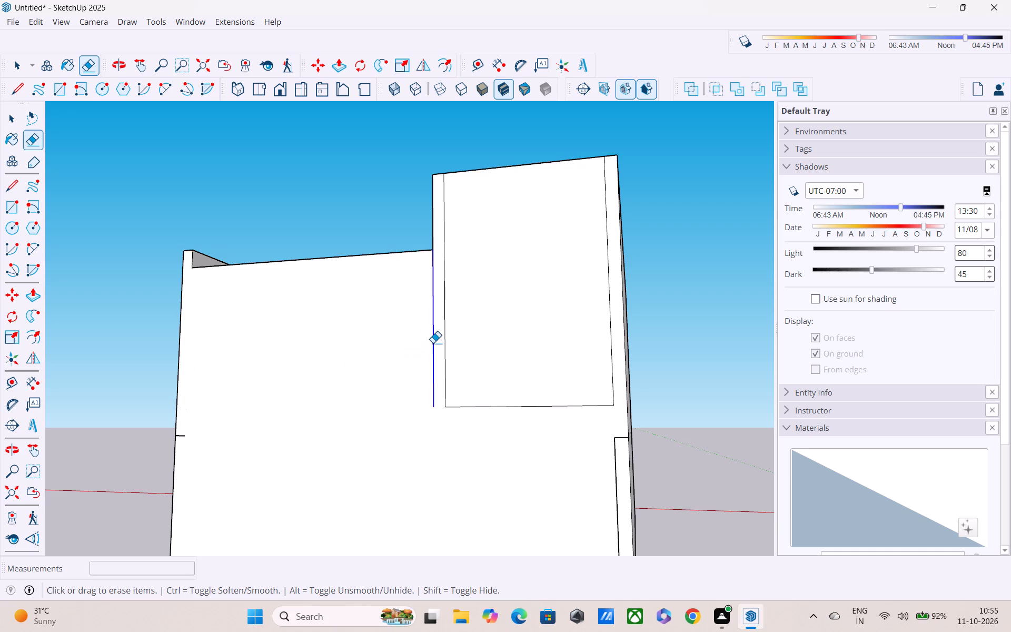
click(447, 338)
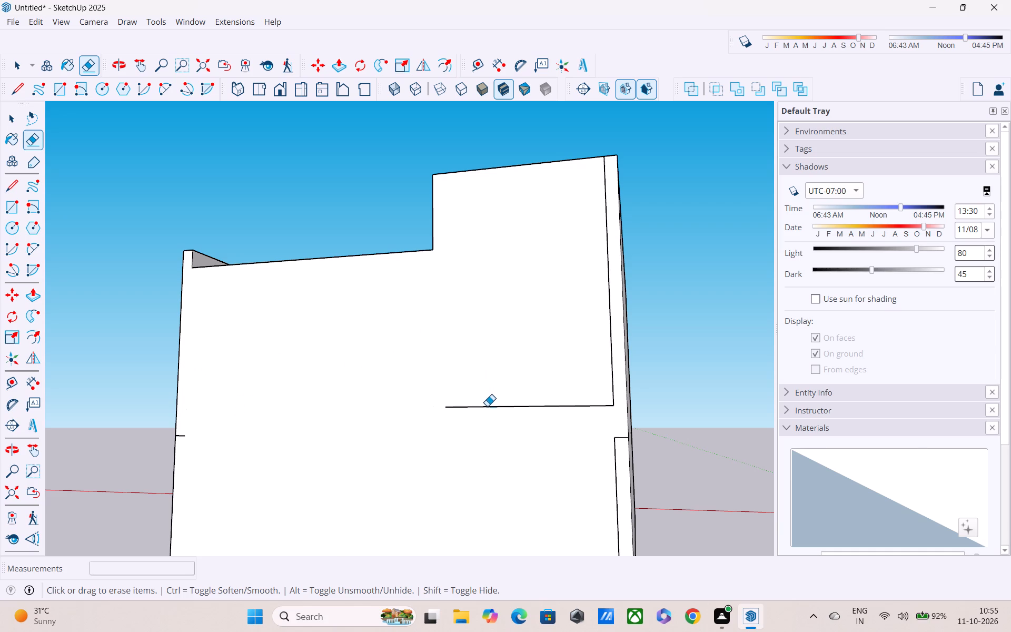
click(487, 409)
click(613, 347)
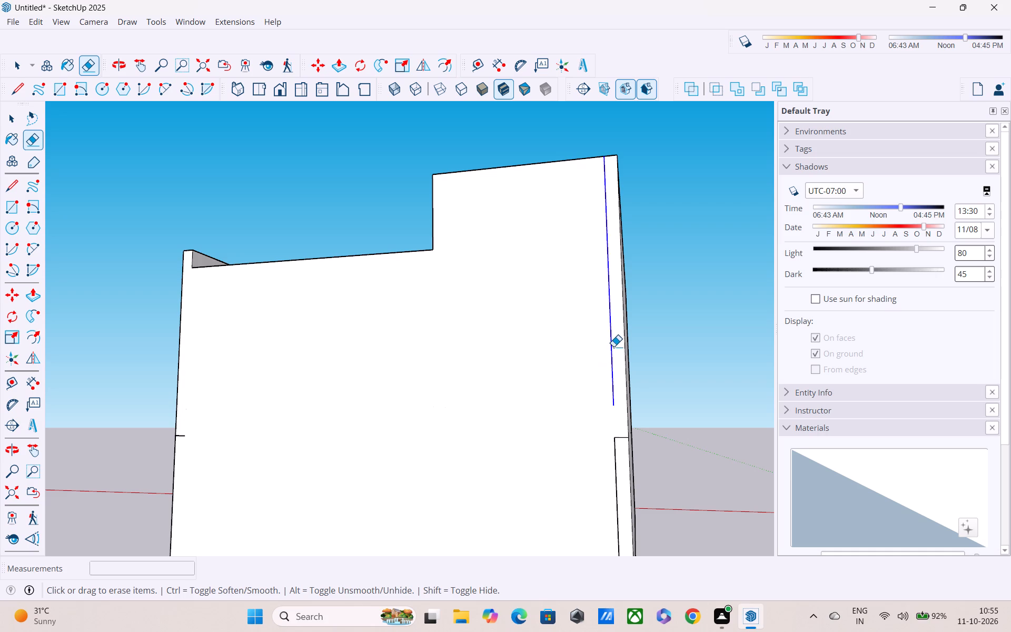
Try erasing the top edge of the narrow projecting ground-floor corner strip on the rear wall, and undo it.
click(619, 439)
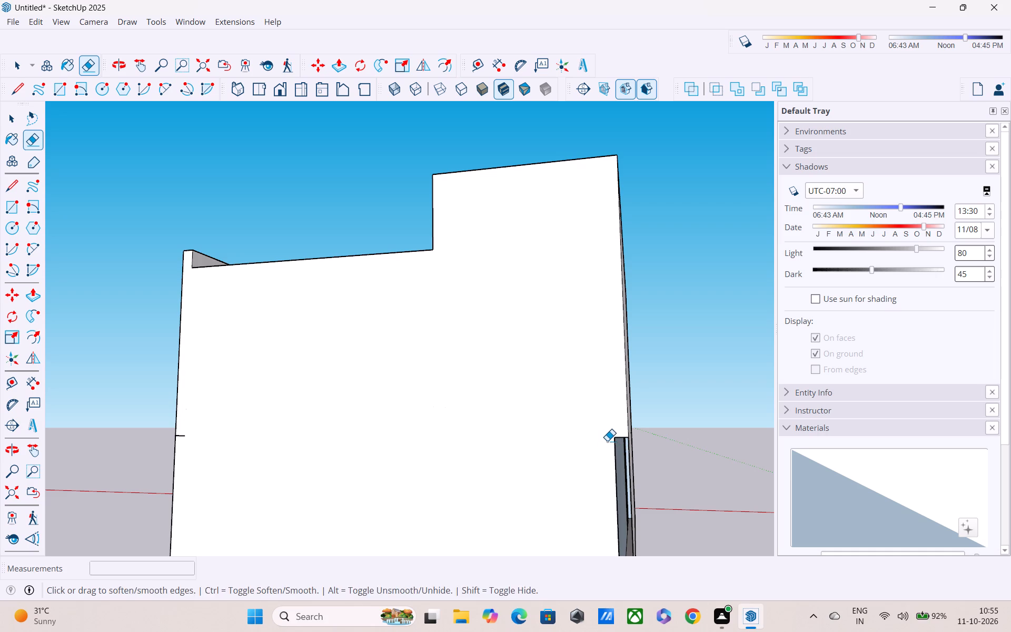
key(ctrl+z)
Examine the projecting ground-floor corner strip and the adjoining side wall from several angles.
middle_drag(599, 445, 433, 450)
middle_drag(321, 463, 272, 374)
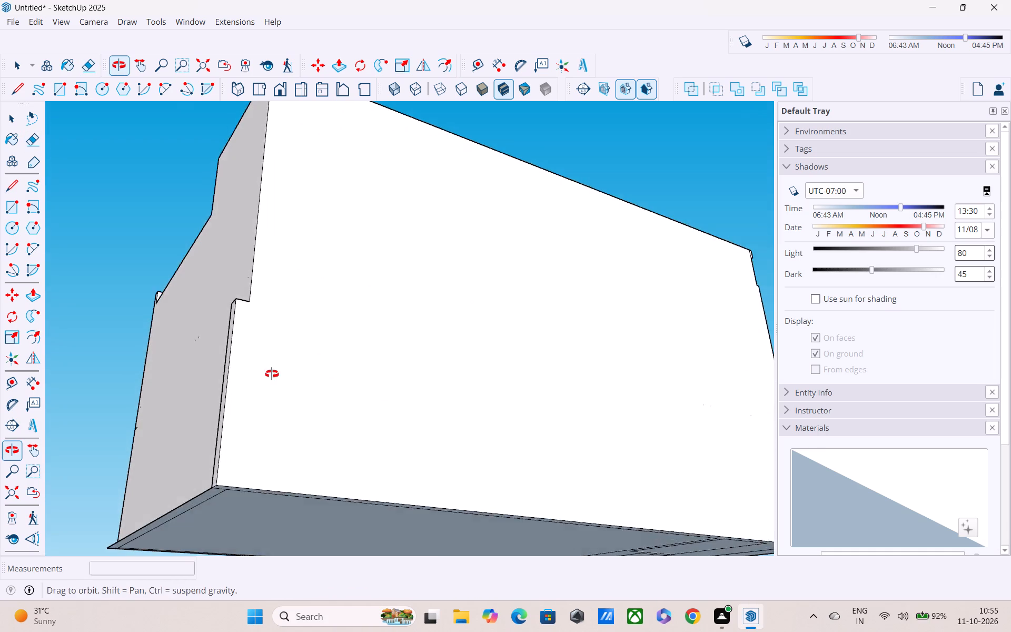
middle_drag(272, 374, 272, 373)
middle_drag(284, 393, 309, 416)
scroll(297, 371, up, 2)
middle_drag(291, 375, 172, 409)
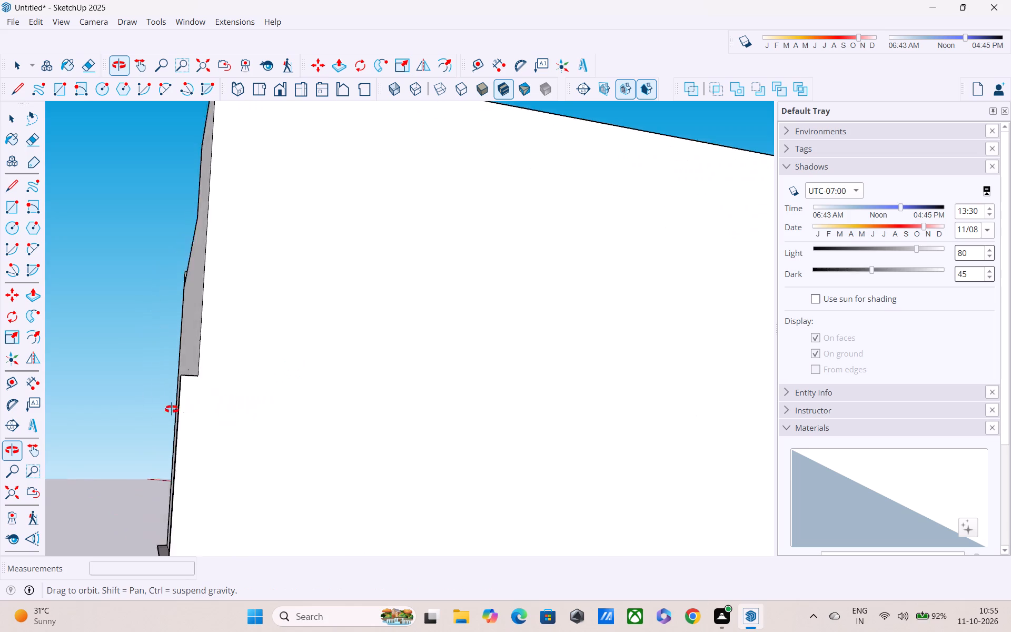
middle_drag(172, 409, 315, 471)
middle_click(315, 471)
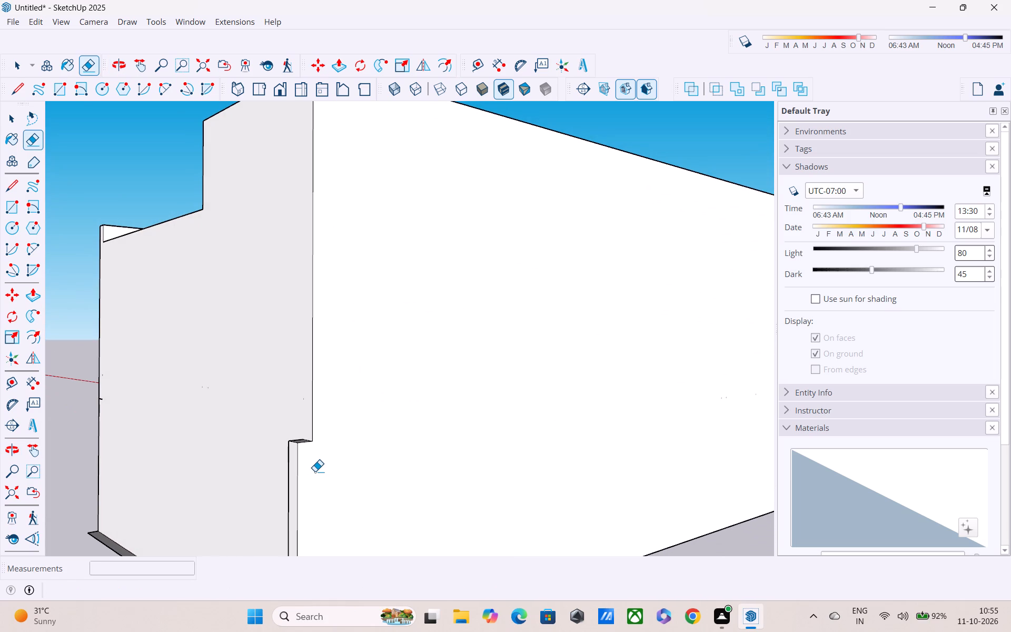
key(Escape)
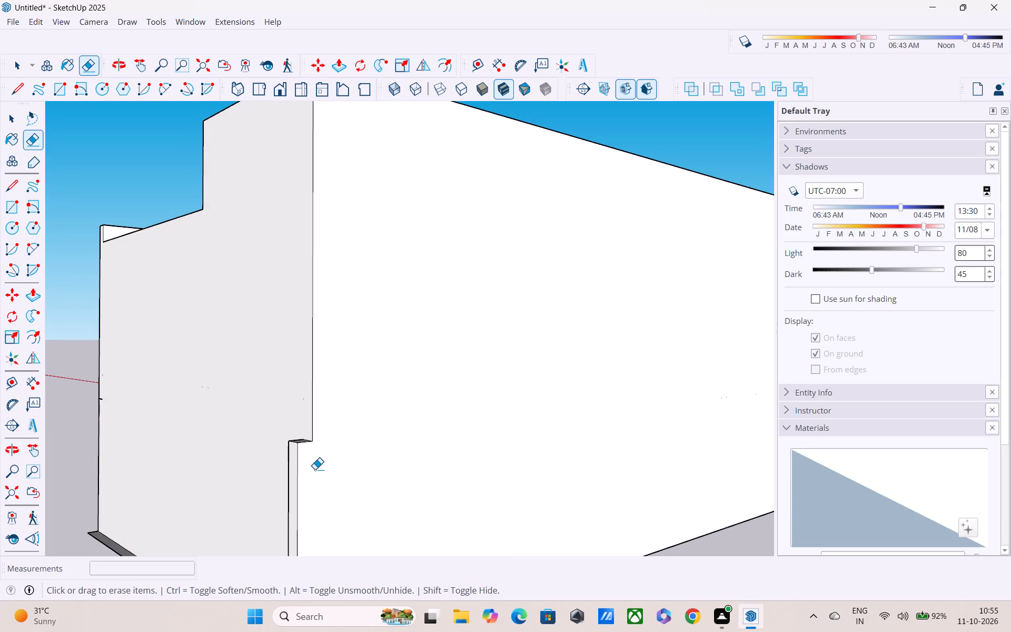
Push the face of the narrow ground-floor corner strip 9" until it is flush with the adjoining wall.
key(p)
scroll(290, 467, up, 2)
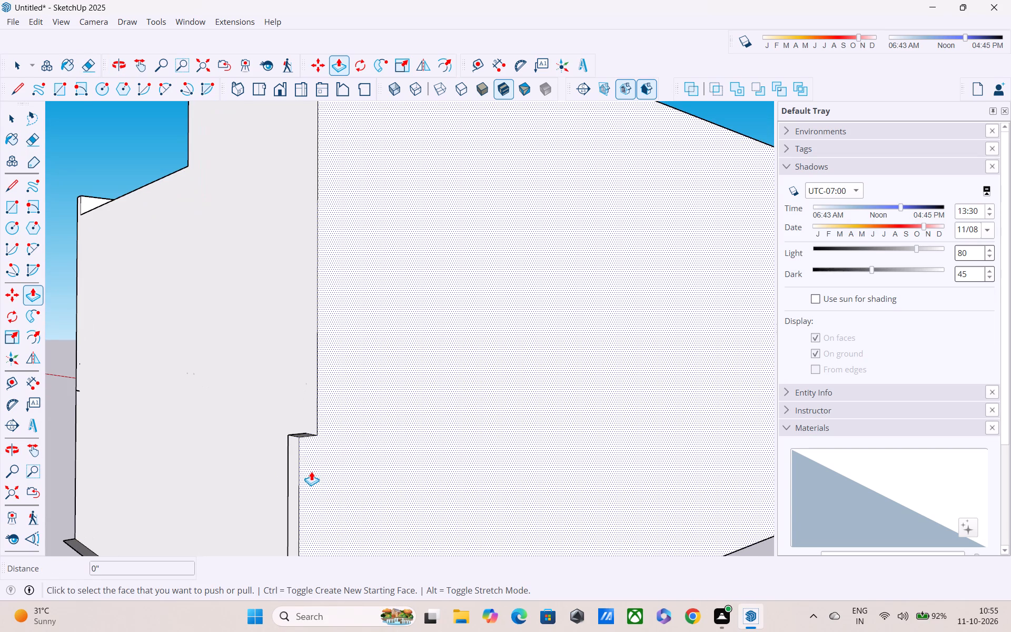
click(295, 465)
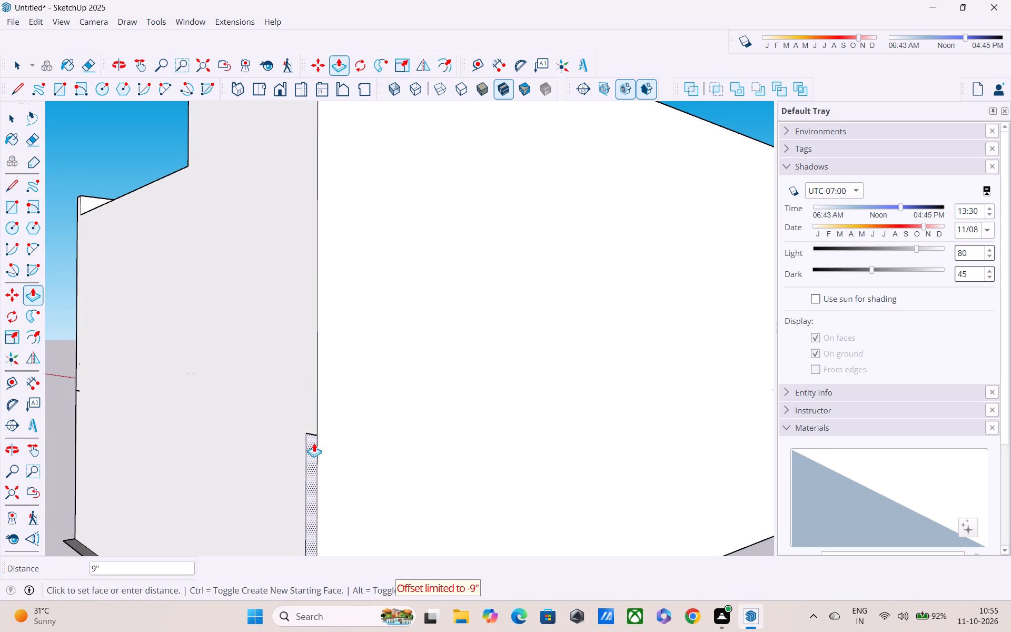
click(310, 421)
scroll(310, 420, down, 2)
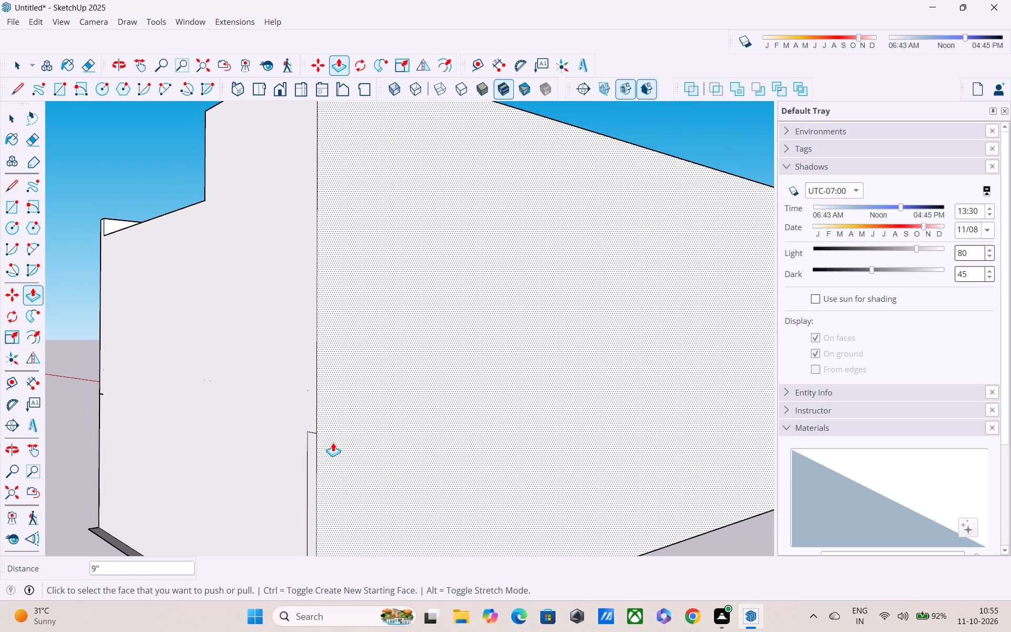
key(Escape)
Erase the top and vertical outline edges left by the flush ground-floor corner strip.
key(e)
scroll(306, 443, up, 3)
click(315, 430)
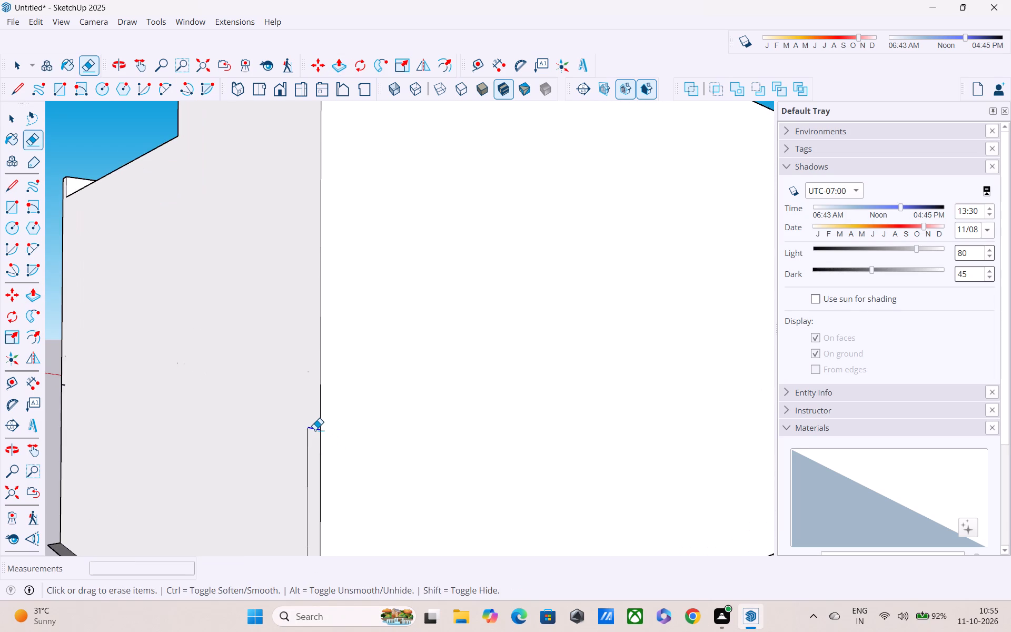
click(309, 439)
scroll(306, 451, down, 3)
Erase the short stray horizontal edge at the outer corner of the wall, midway up its vertical edge.
middle_drag(297, 499, 461, 507)
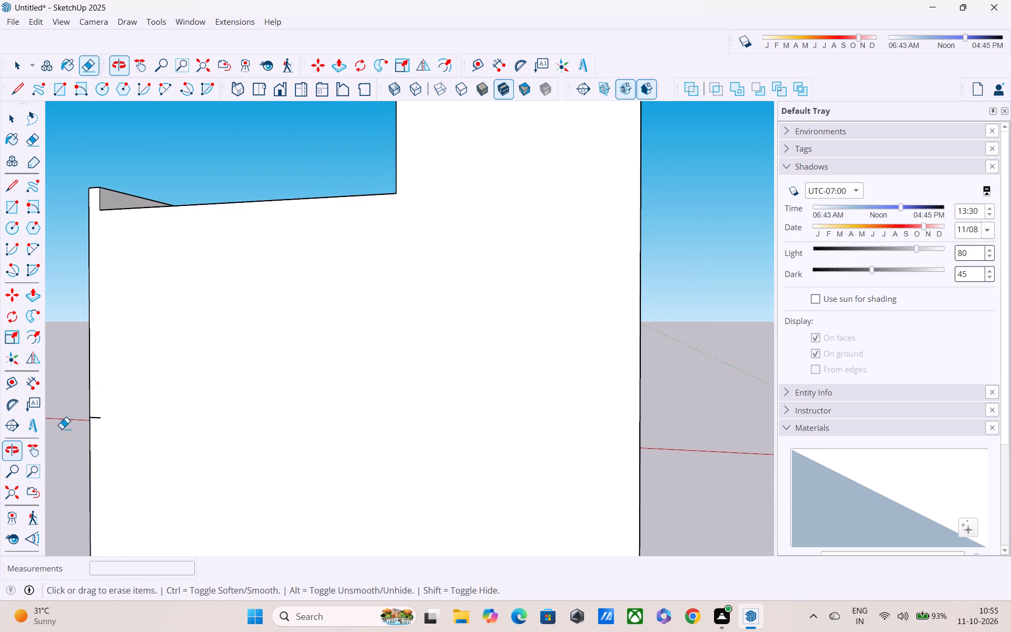
scroll(91, 422, up, 2)
click(98, 419)
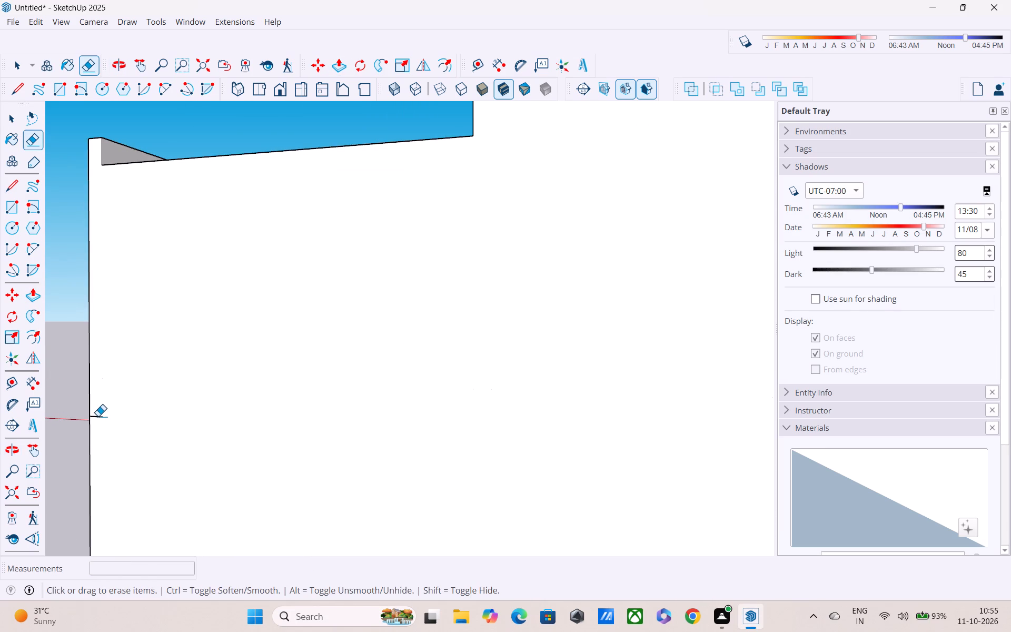
click(97, 419)
scroll(105, 418, up, 4)
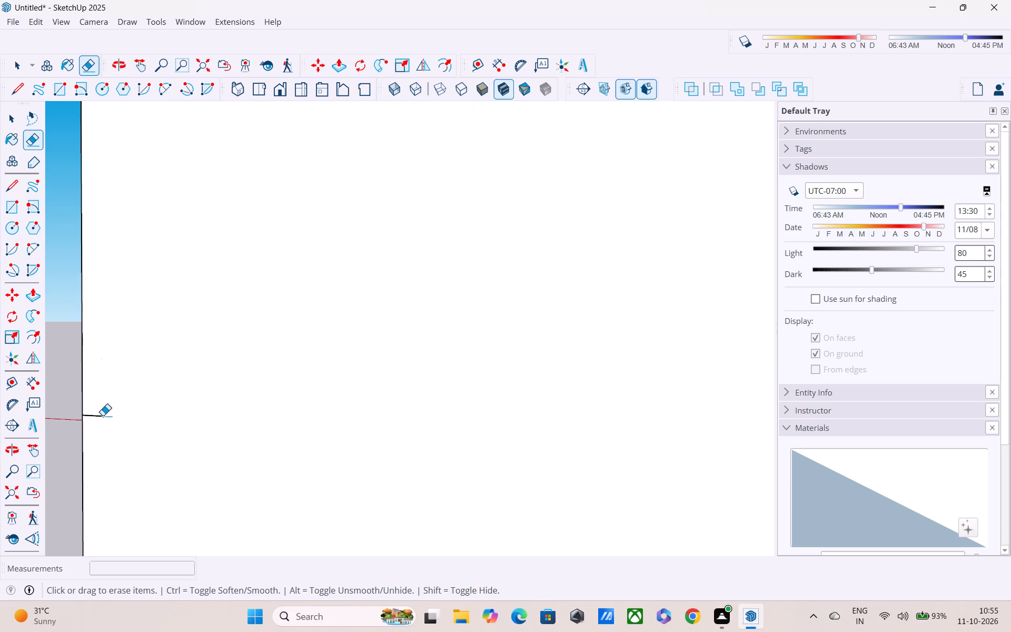
click(91, 419)
click(95, 415)
Erase the vertical dividing edge on the inner face of the short roof parapet.
scroll(95, 419, down, 4)
middle_drag(161, 494, 298, 566)
scroll(290, 521, down, 4)
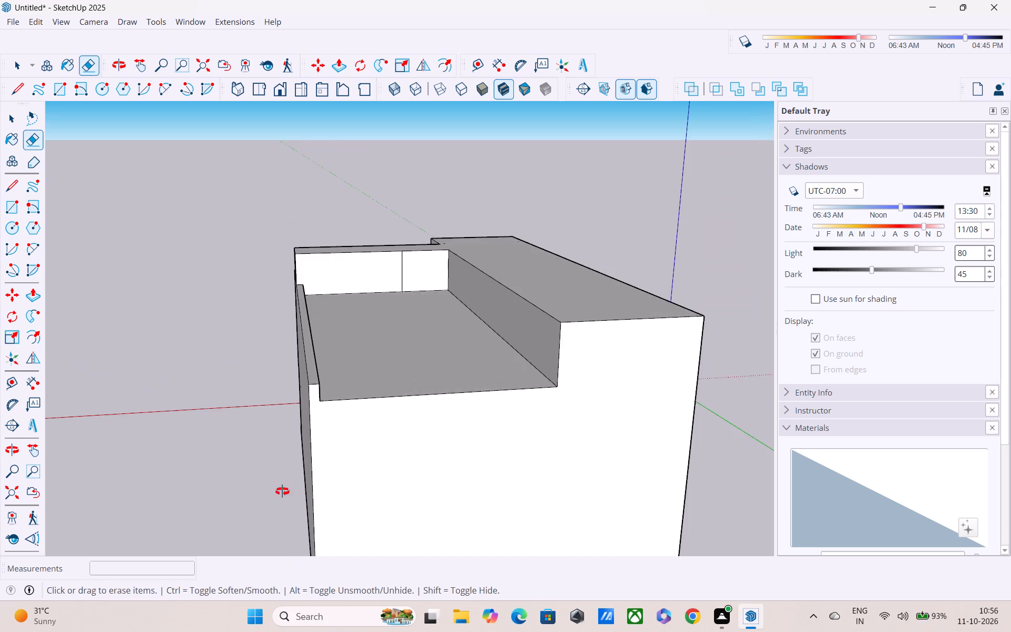
middle_drag(282, 491, 596, 560)
middle_drag(490, 475, 413, 497)
scroll(421, 346, up, 2)
scroll(428, 300, up, 3)
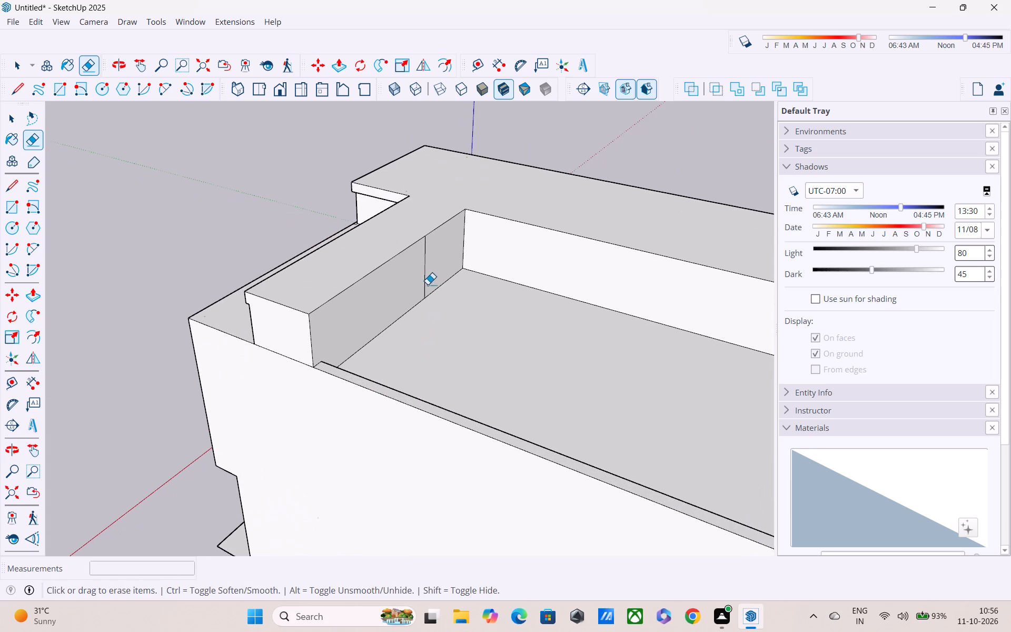
click(427, 258)
Push the inner face of the short roof parapet back about 9 13/16", then a further 2' 1/4".
middle_drag(393, 345, 577, 348)
middle_drag(425, 345, 540, 313)
middle_drag(541, 313, 691, 282)
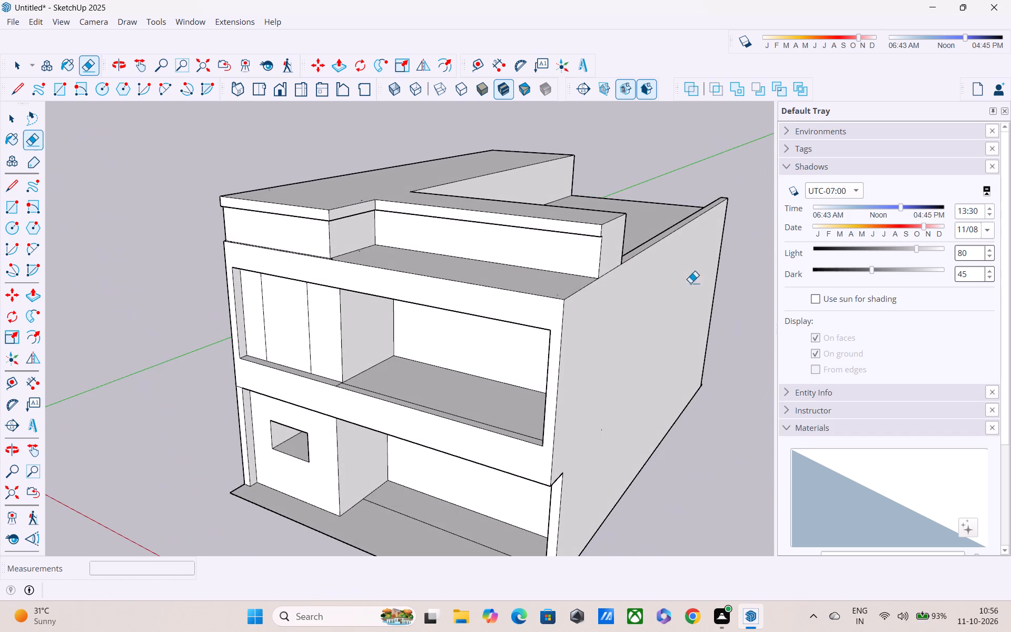
middle_drag(660, 291, 330, 322)
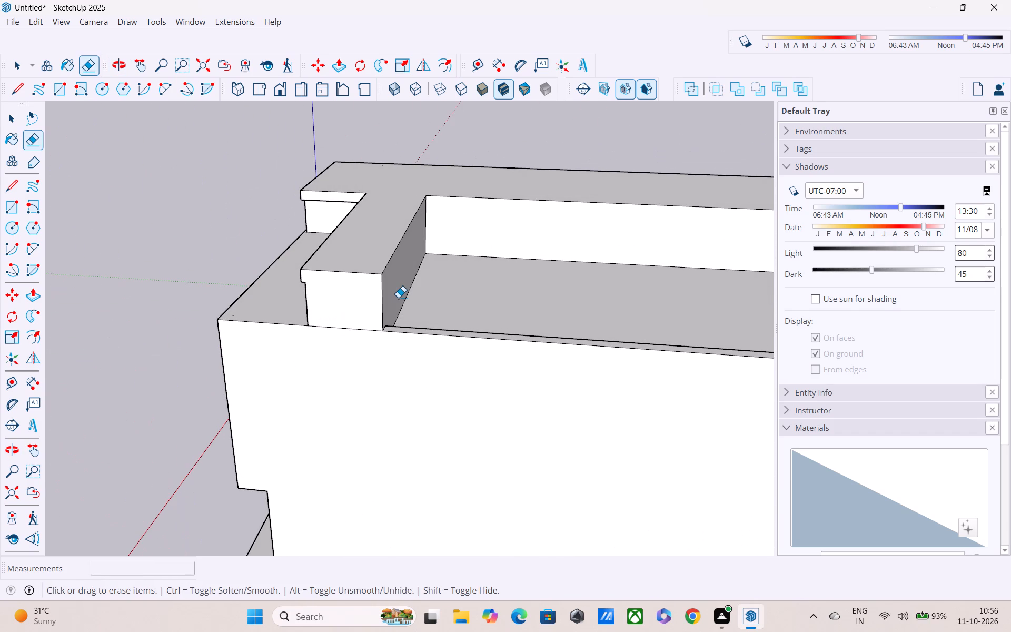
key(Escape)
key(o)
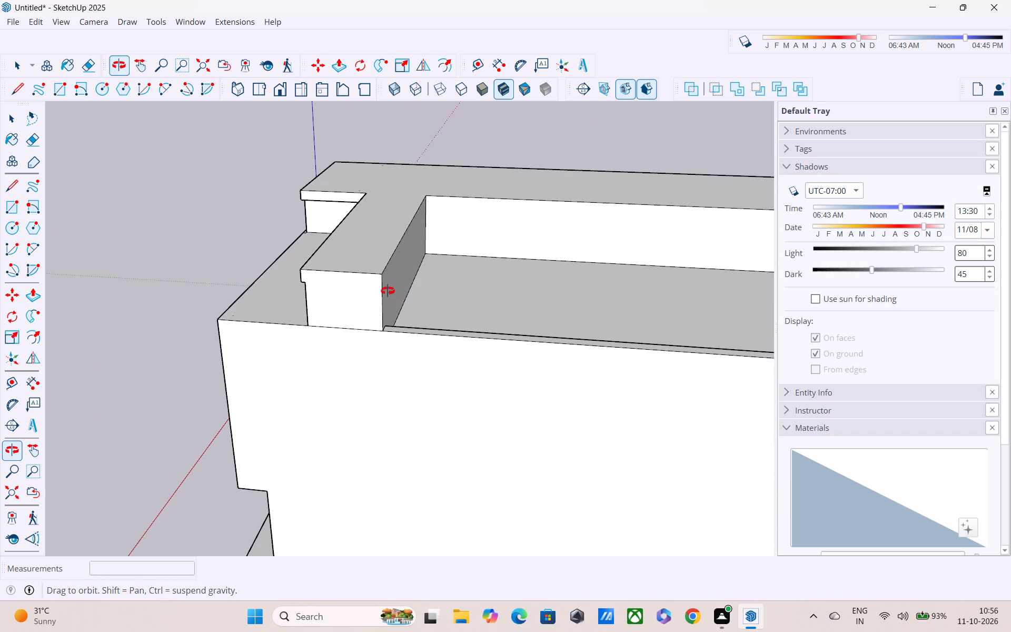
key(Escape)
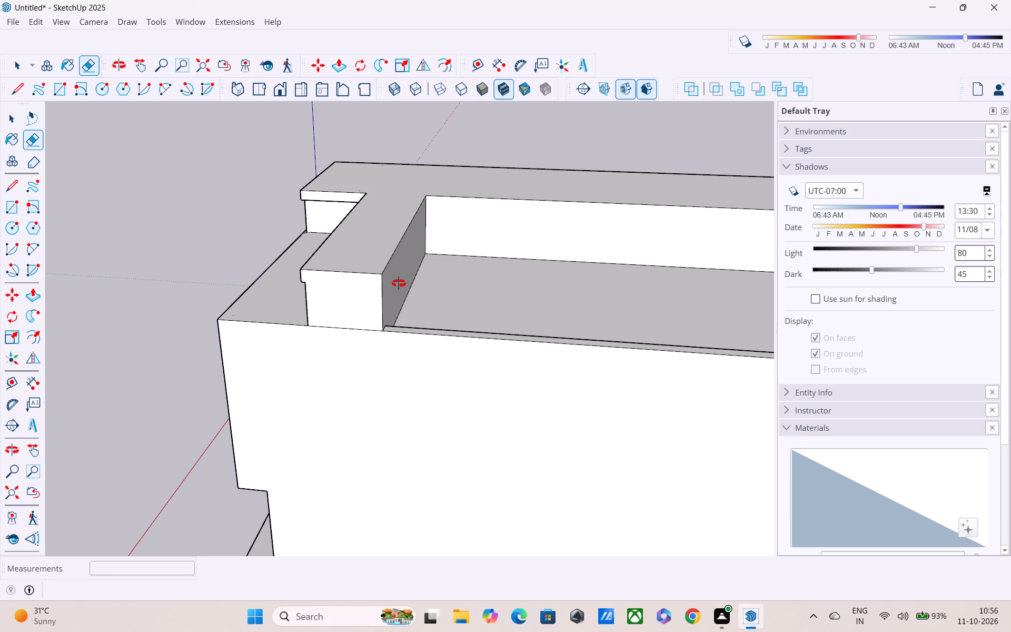
key(p)
drag(399, 283, 387, 287)
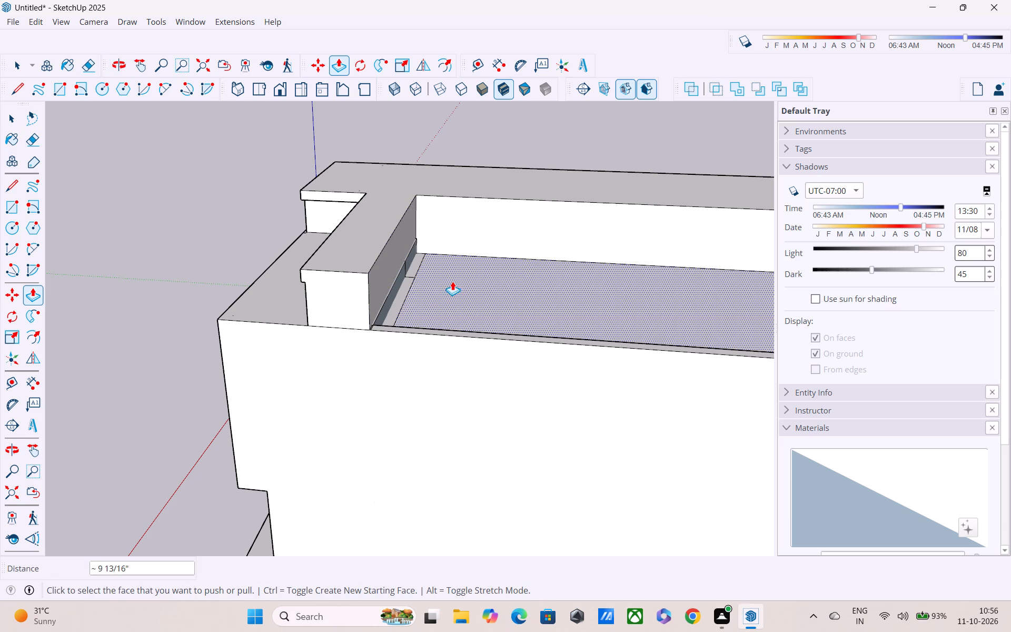
middle_drag(432, 288, 322, 299)
drag(315, 275, 291, 270)
middle_drag(318, 281, 419, 321)
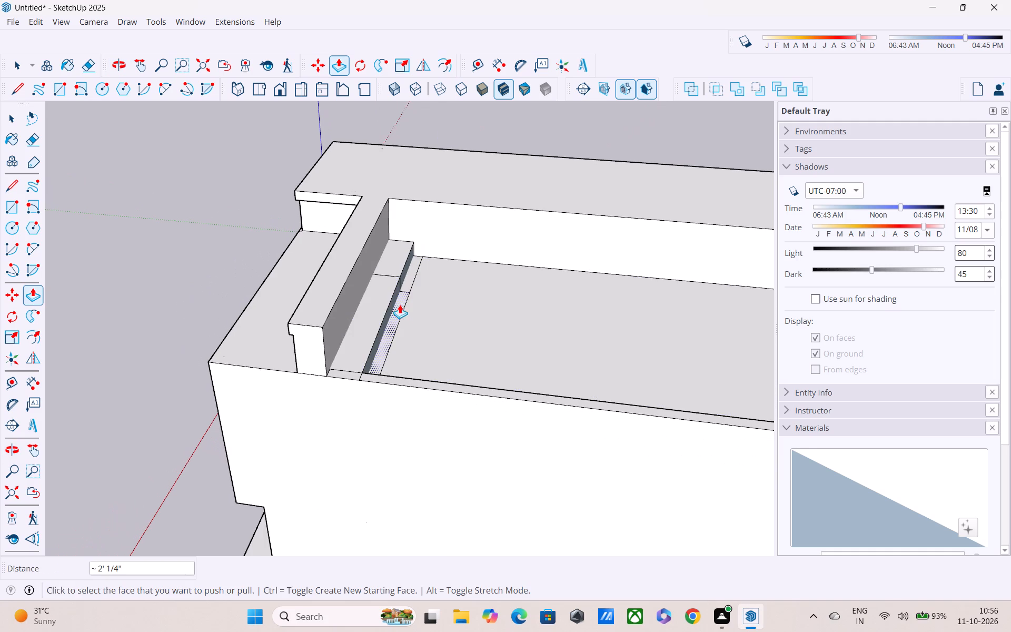
Push the long section of the low ledge beneath the parapet back about 1' 10 7/8".
scroll(390, 302, up, 2)
middle_drag(390, 302, 240, 303)
scroll(300, 308, up, 2)
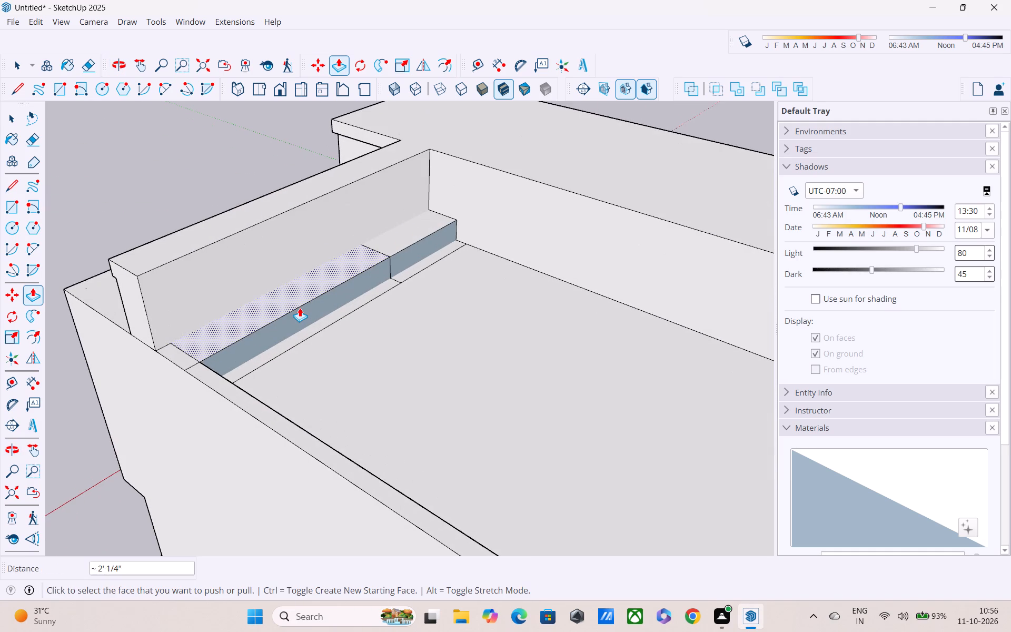
drag(300, 308, 279, 288)
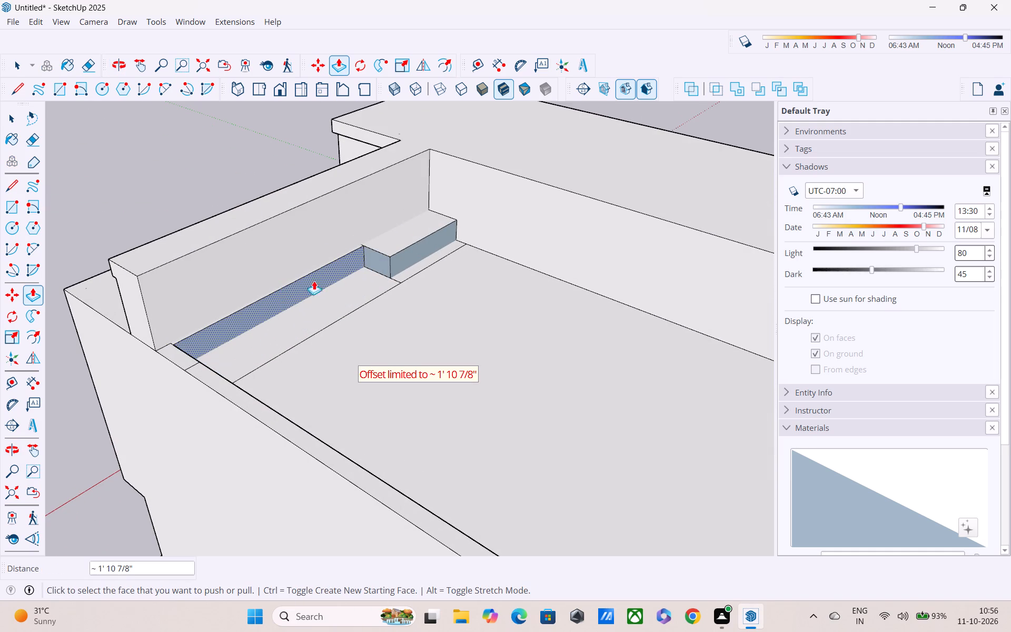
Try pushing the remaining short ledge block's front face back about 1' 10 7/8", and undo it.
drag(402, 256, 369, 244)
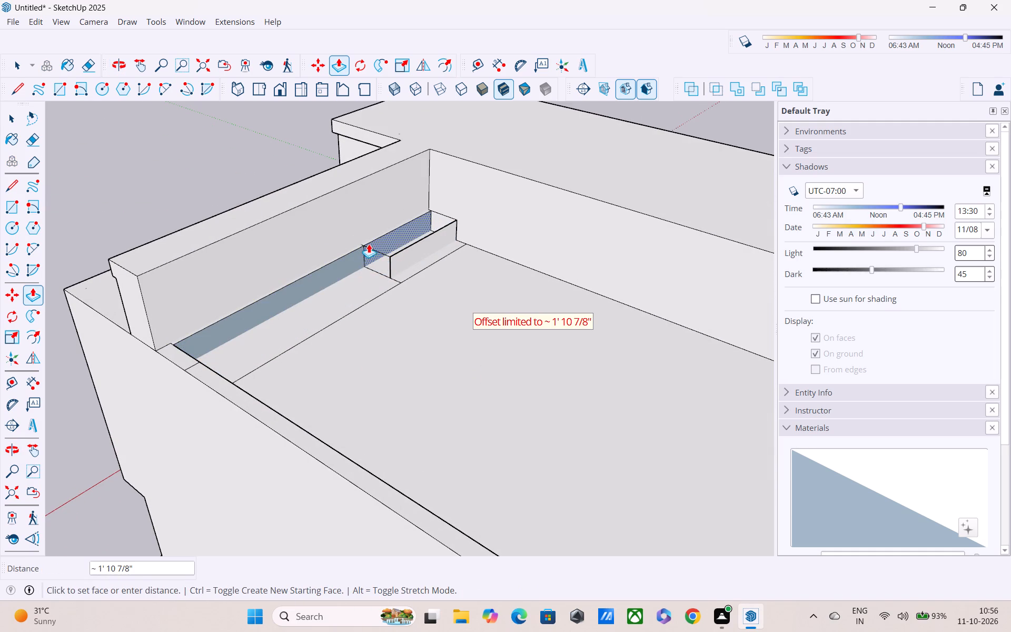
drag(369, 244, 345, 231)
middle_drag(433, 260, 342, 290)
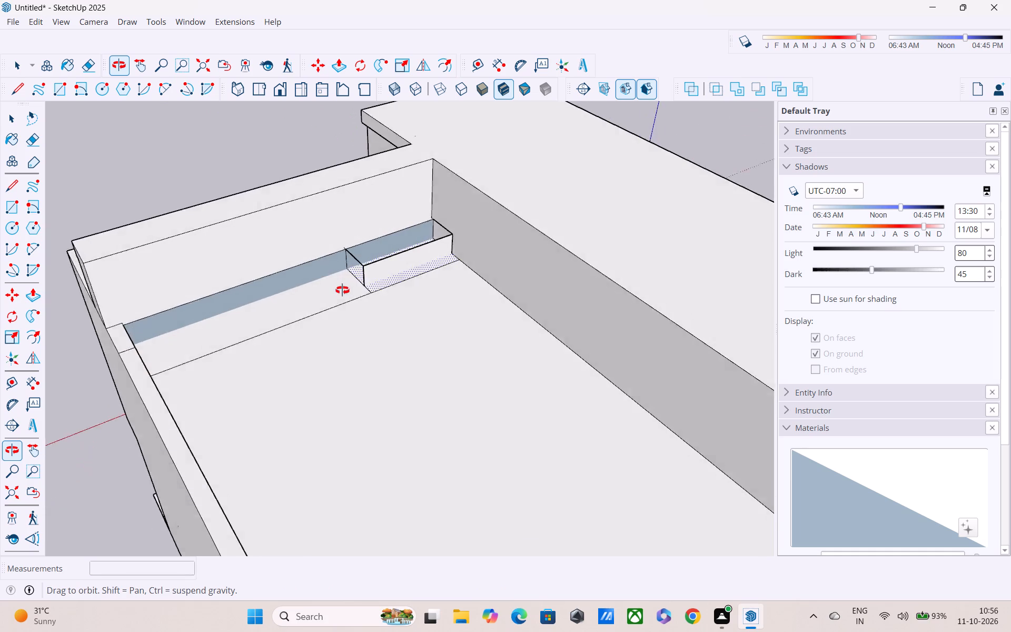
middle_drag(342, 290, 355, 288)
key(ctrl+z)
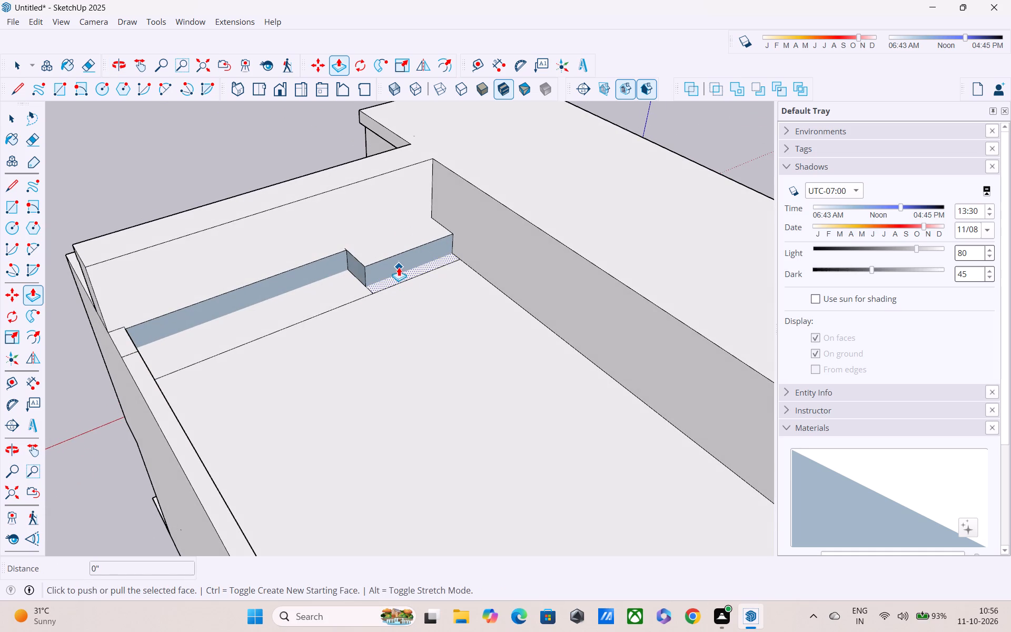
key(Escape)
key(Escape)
Push the long ledge face back another 2 3/16" so it is flush with the parapet's inner face.
middle_drag(365, 308, 649, 329)
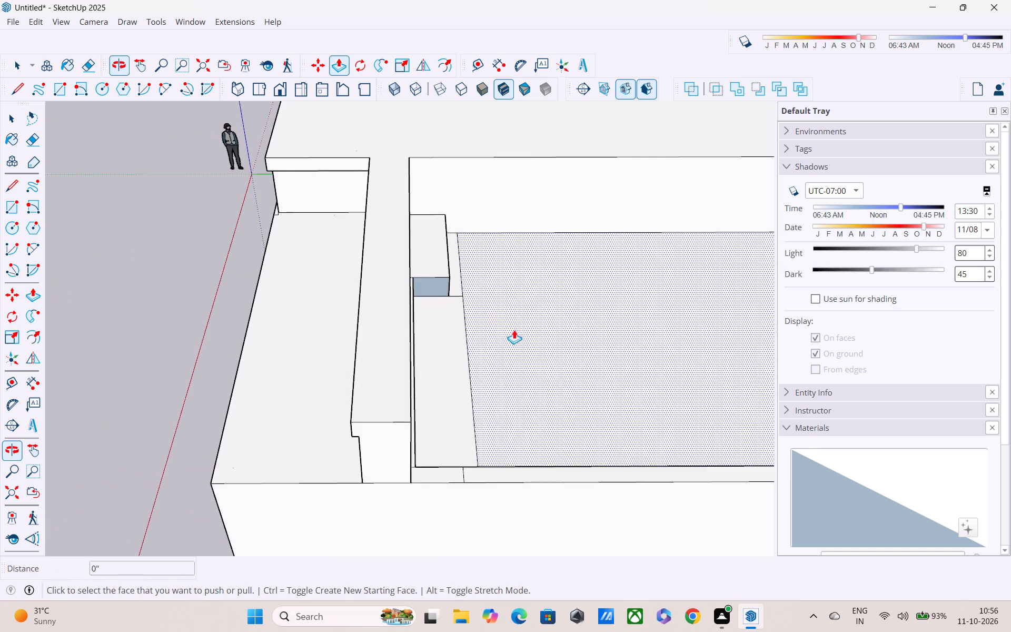
middle_drag(494, 334, 501, 412)
scroll(458, 383, up, 1)
middle_drag(444, 377, 366, 342)
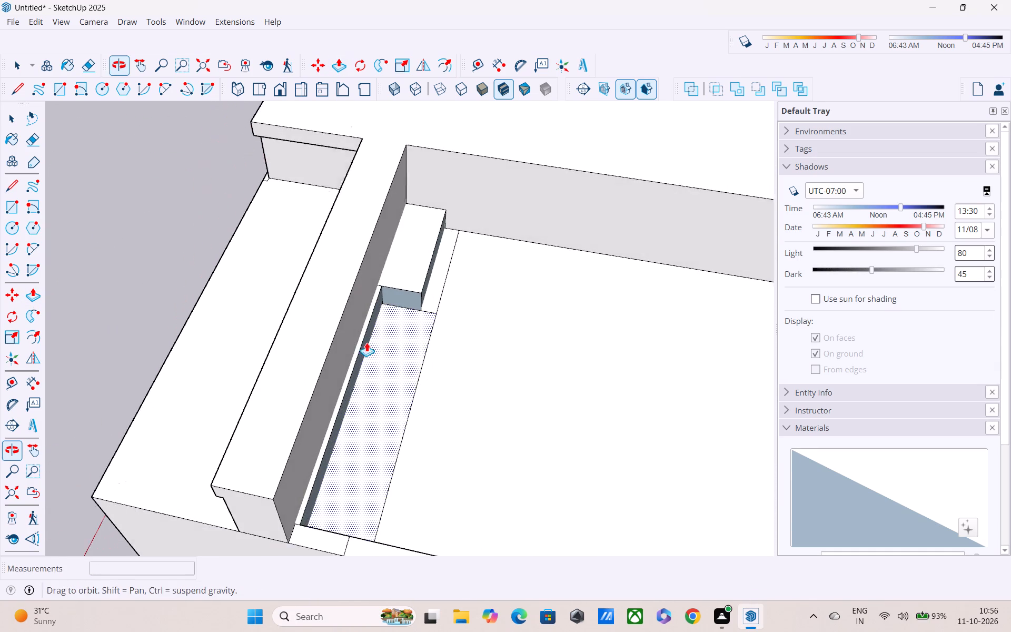
scroll(414, 323, up, 1)
key(Escape)
key(Escape)
key(Escape)
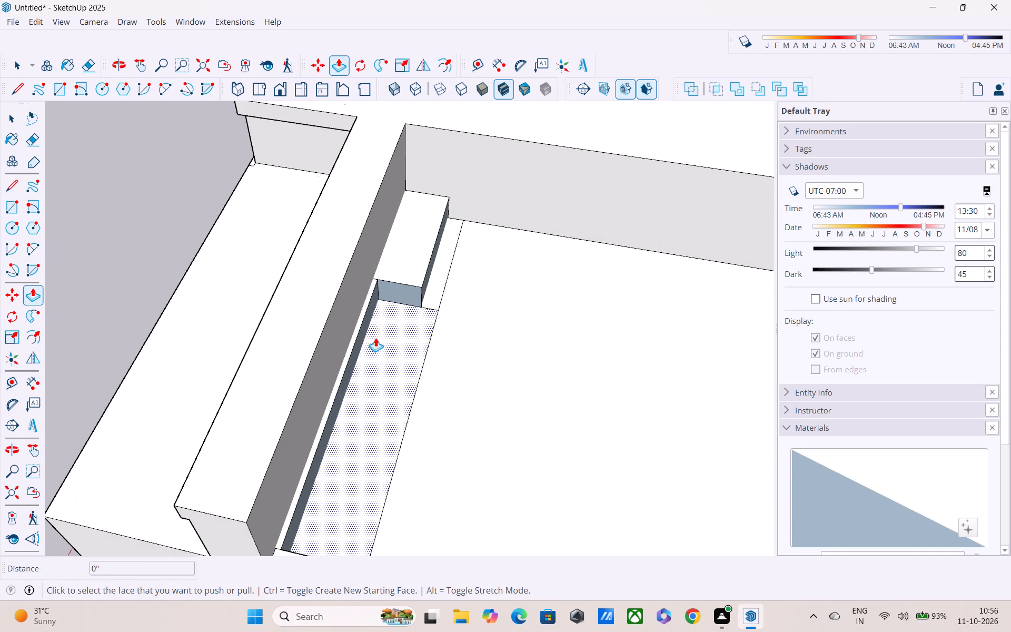
scroll(359, 348, up, 4)
middle_drag(353, 350, 243, 293)
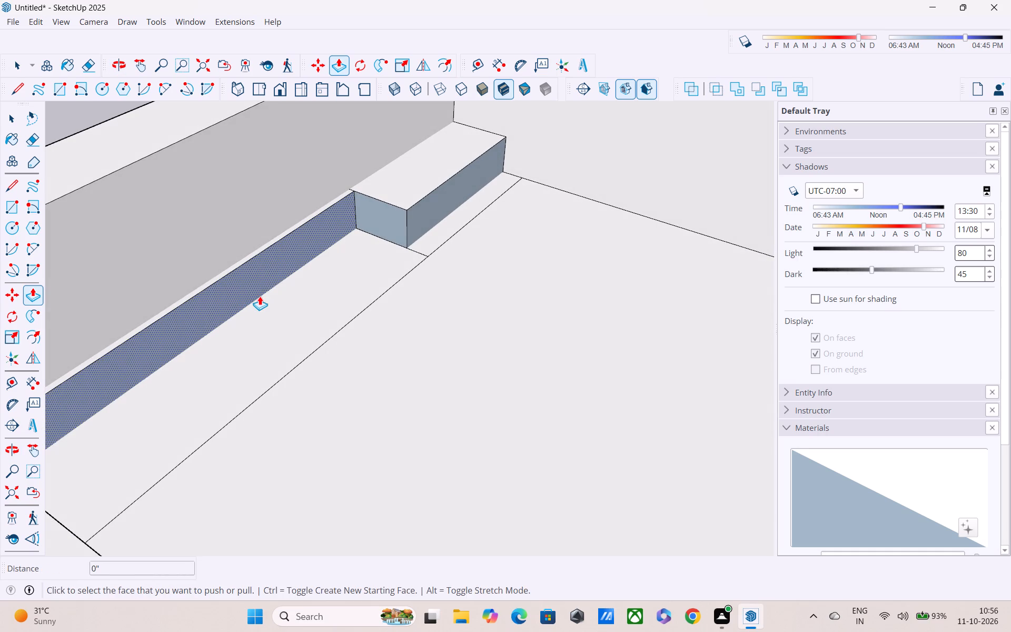
drag(243, 281, 196, 256)
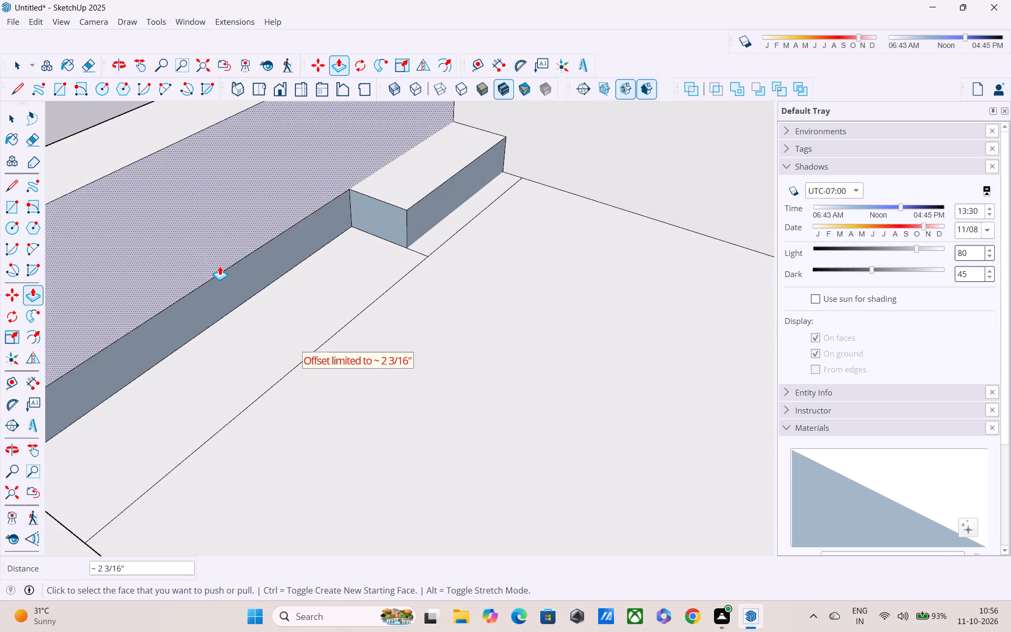
key(Escape)
Reverse the blue faces of the long strip under the parapet and of the short block's front and end.
key(space)
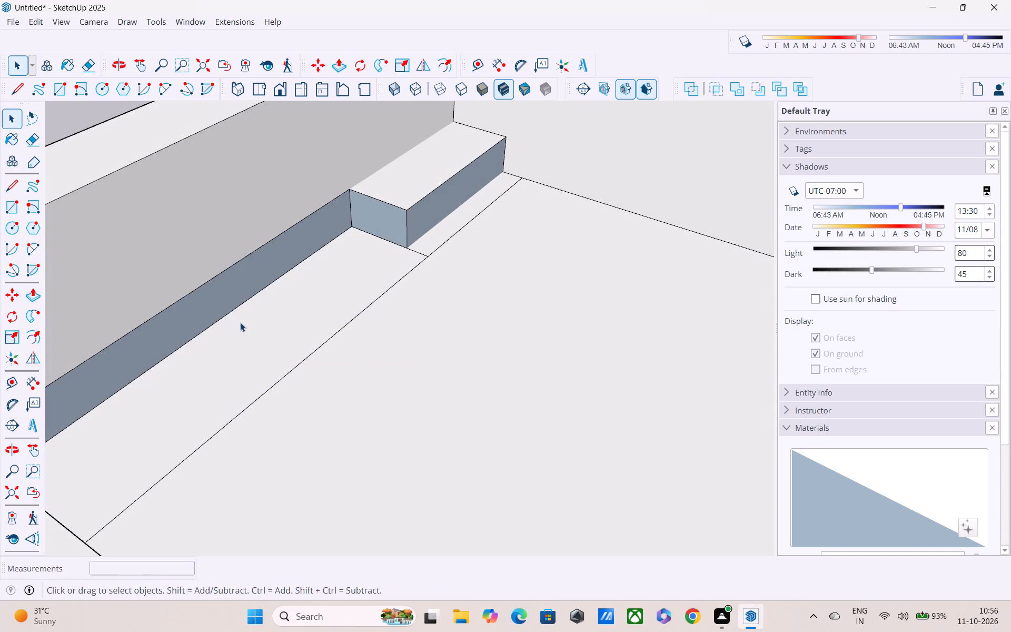
middle_drag(240, 322, 228, 241)
middle_drag(240, 258, 149, 291)
key(Escape)
click(146, 210)
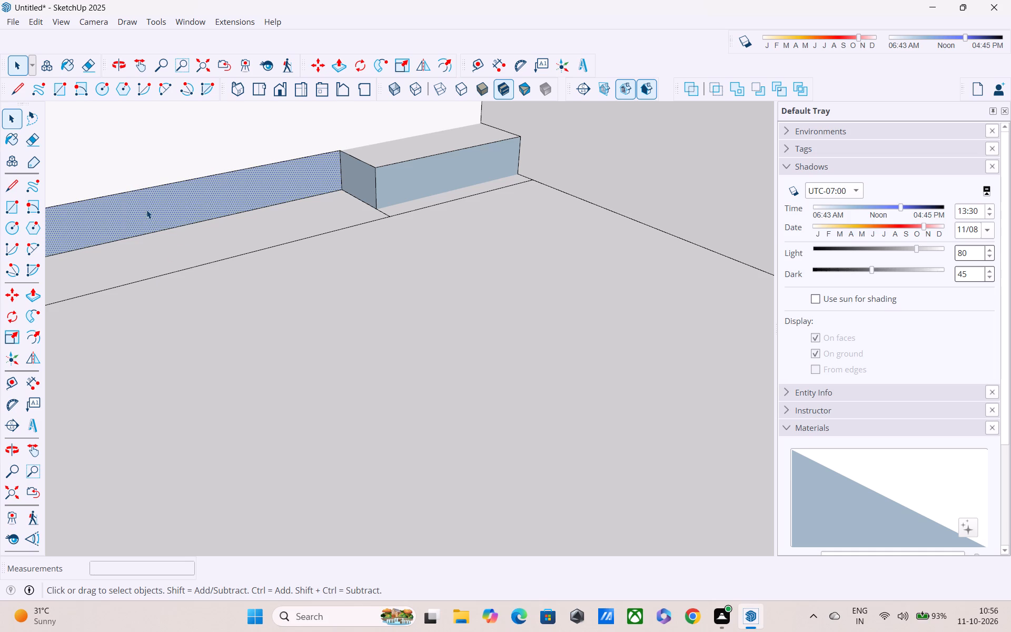
right_click(146, 210)
click(206, 334)
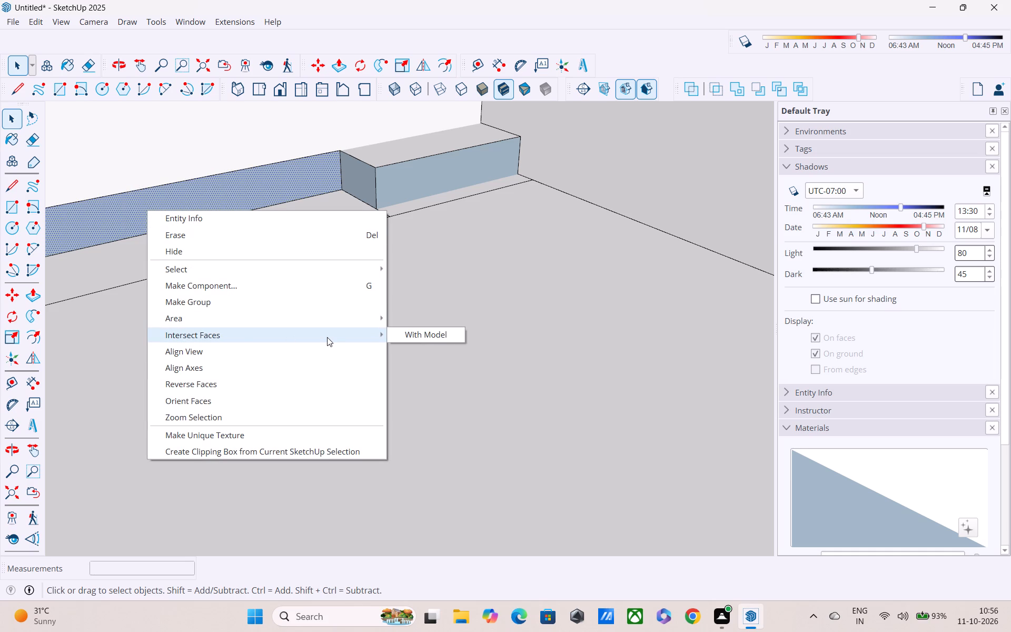
click(283, 384)
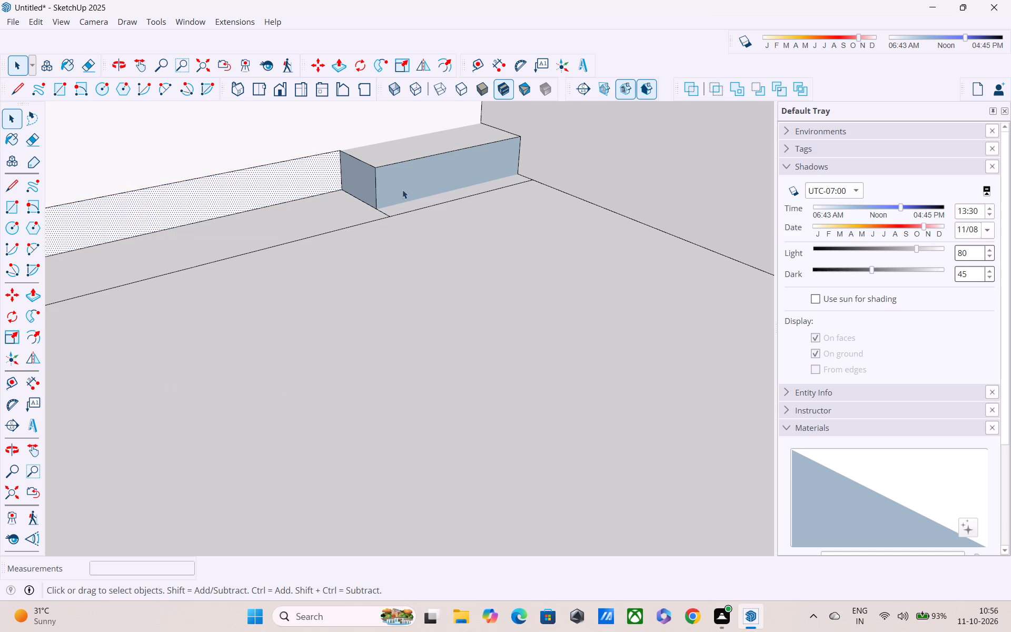
click(400, 183)
right_click(400, 182)
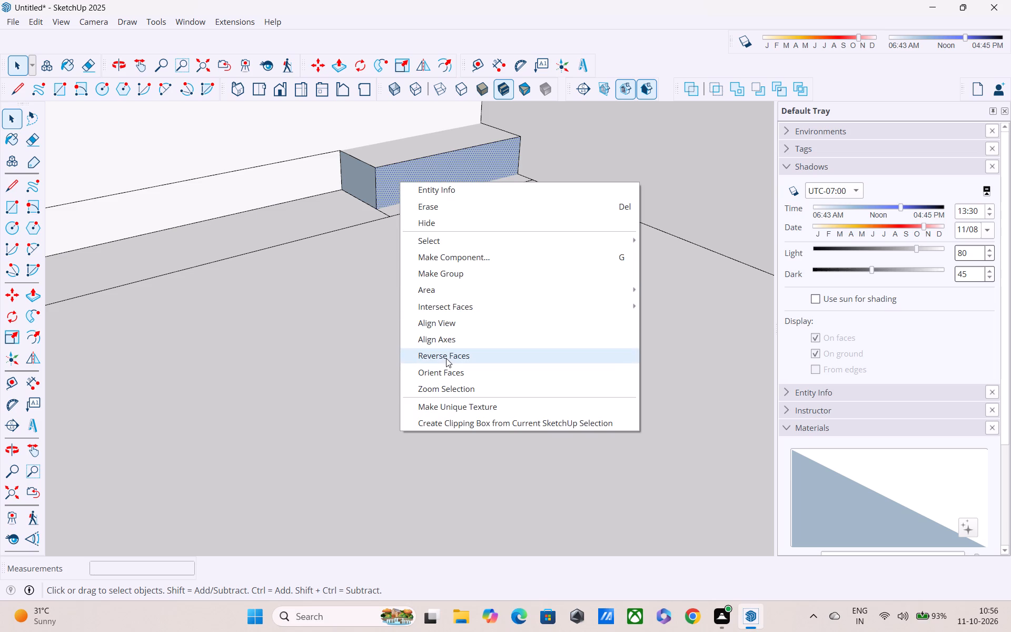
click(446, 358)
click(368, 187)
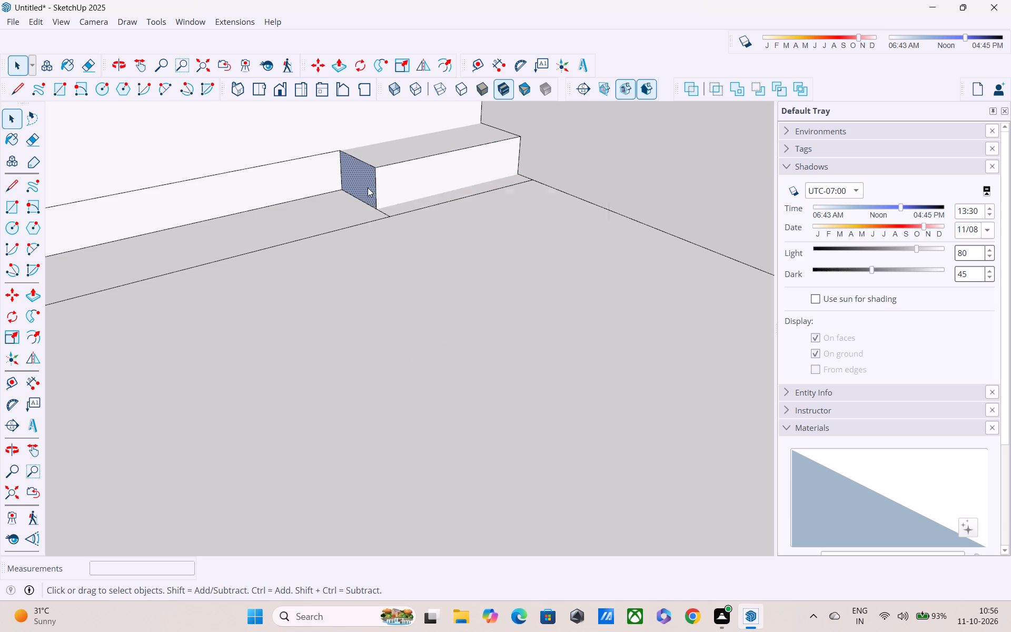
right_click(368, 187)
click(443, 357)
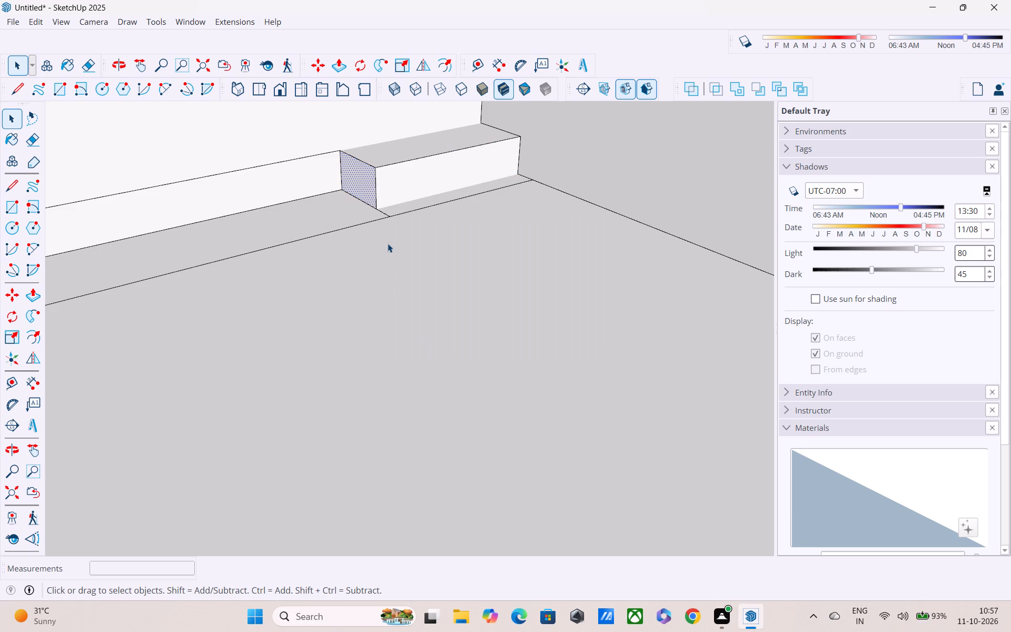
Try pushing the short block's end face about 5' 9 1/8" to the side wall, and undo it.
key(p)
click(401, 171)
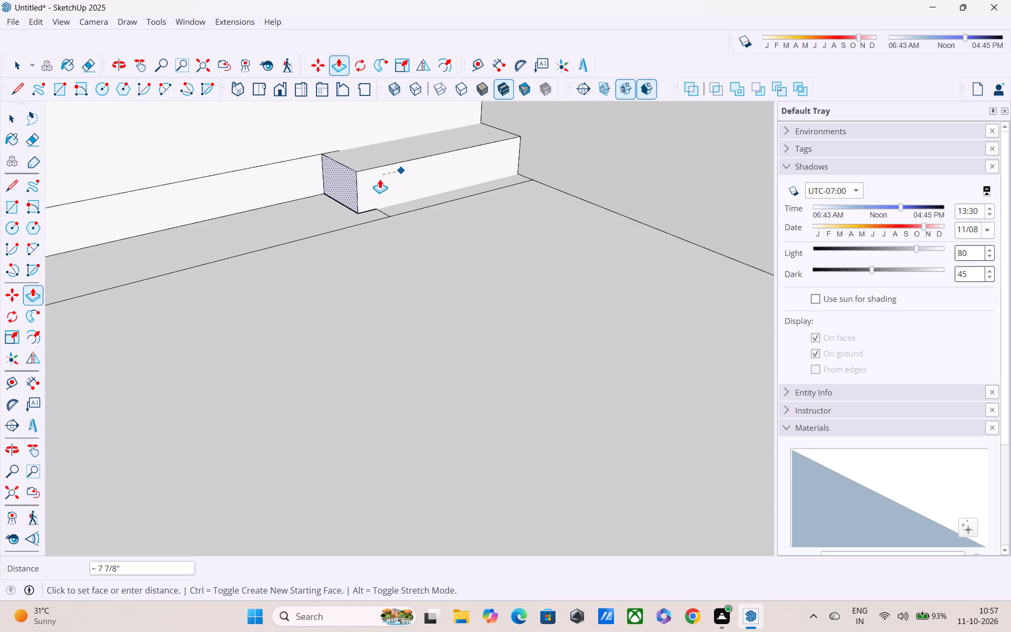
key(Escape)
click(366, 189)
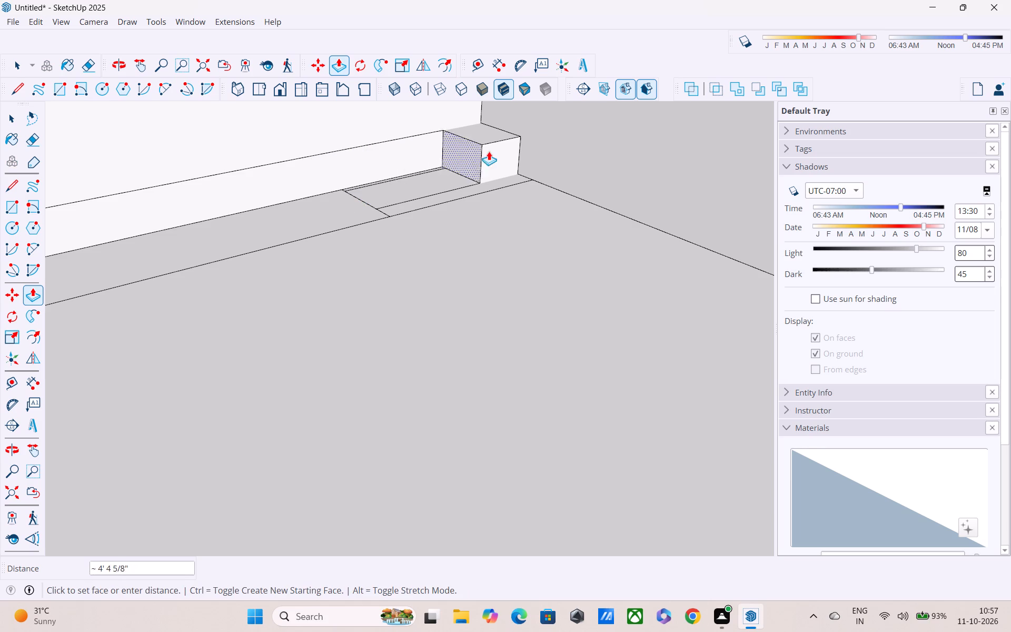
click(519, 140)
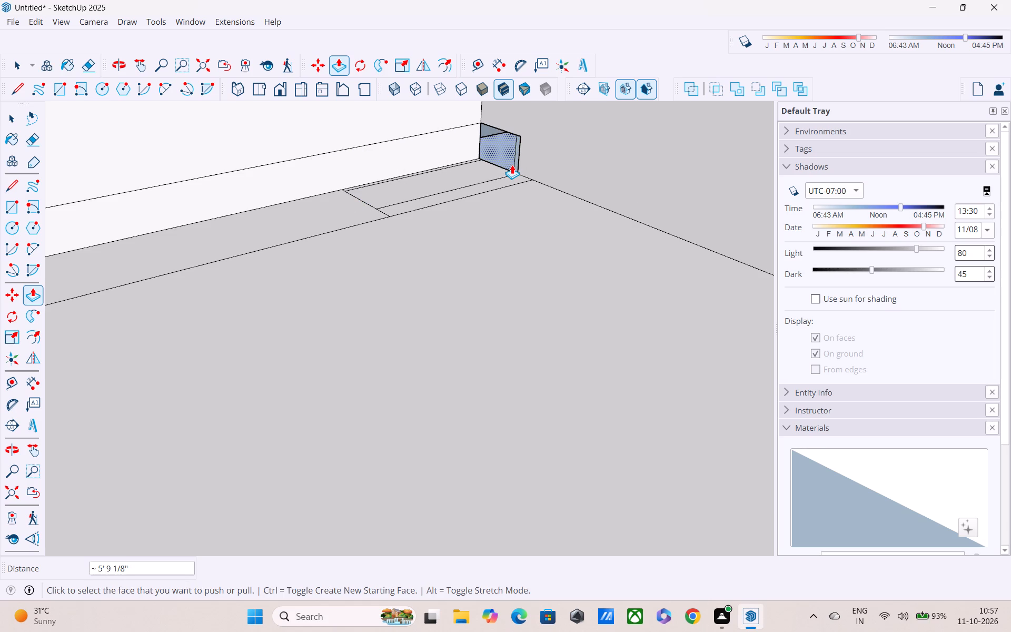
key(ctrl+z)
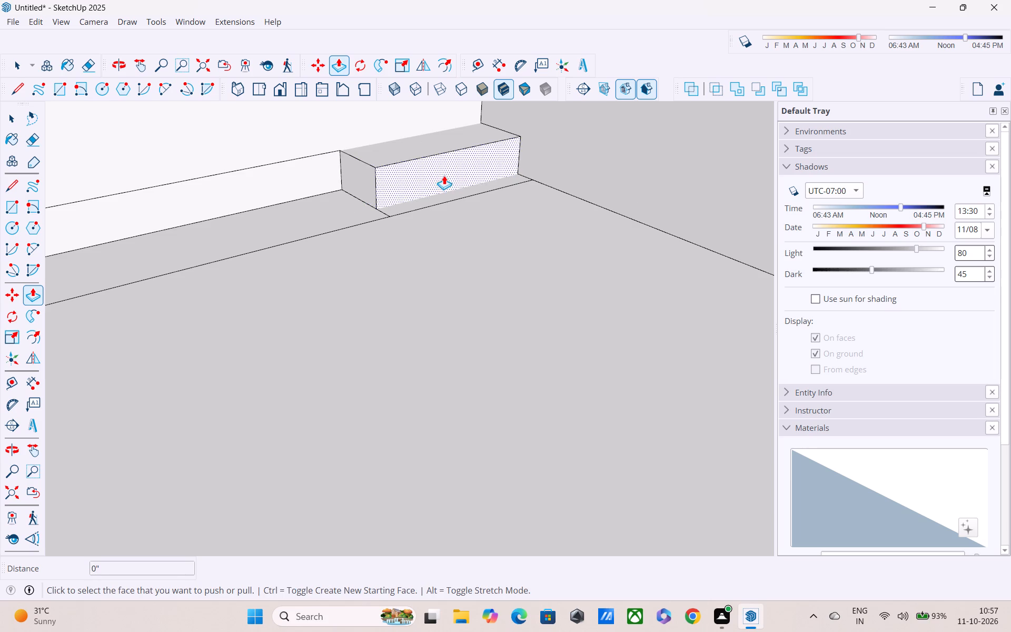
Push the short block's top face down about 1' 3 1/2" to the roof floor.
click(444, 175)
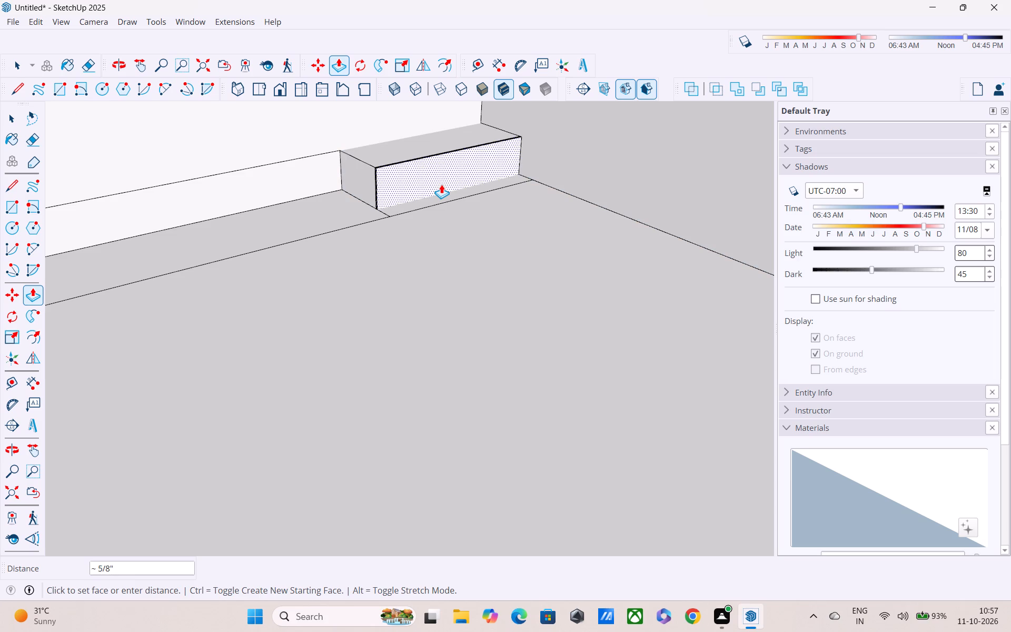
key(Escape)
middle_drag(458, 212, 486, 379)
middle_drag(403, 356, 402, 339)
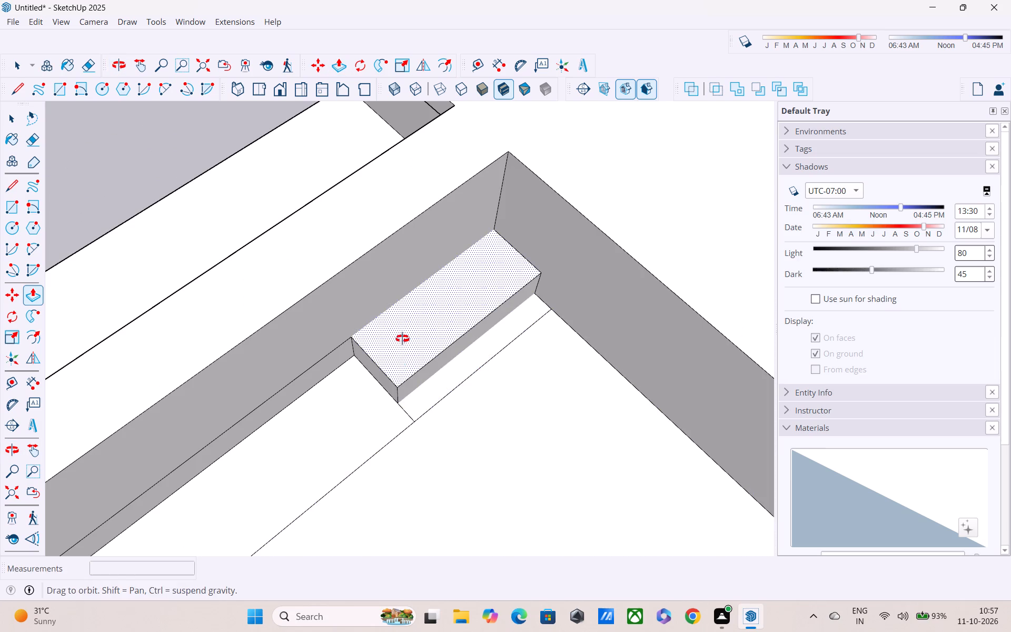
middle_drag(402, 339, 405, 285)
click(412, 278)
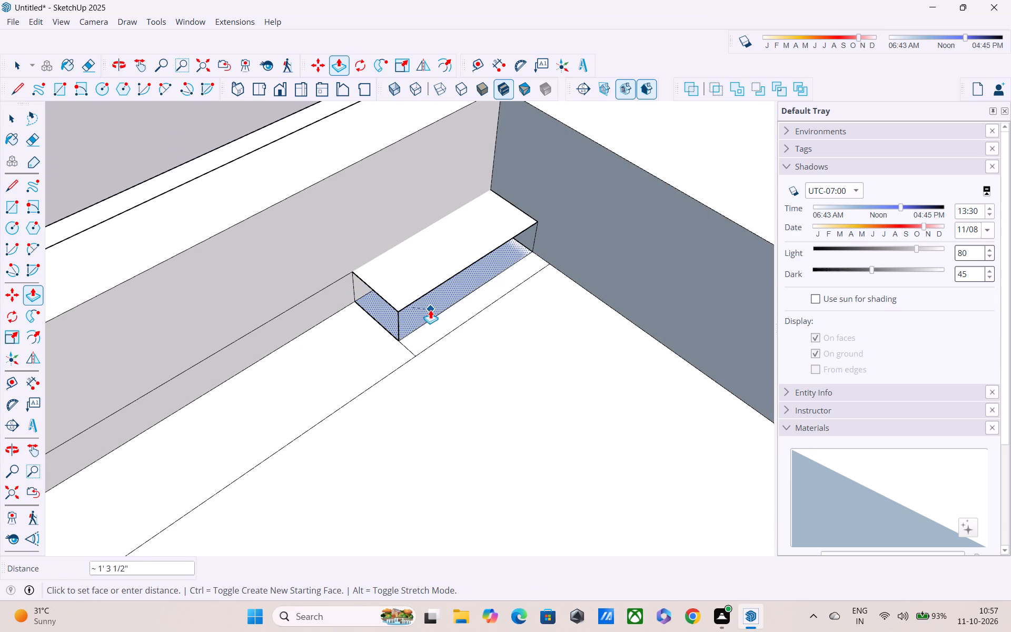
click(447, 323)
middle_drag(455, 327, 449, 244)
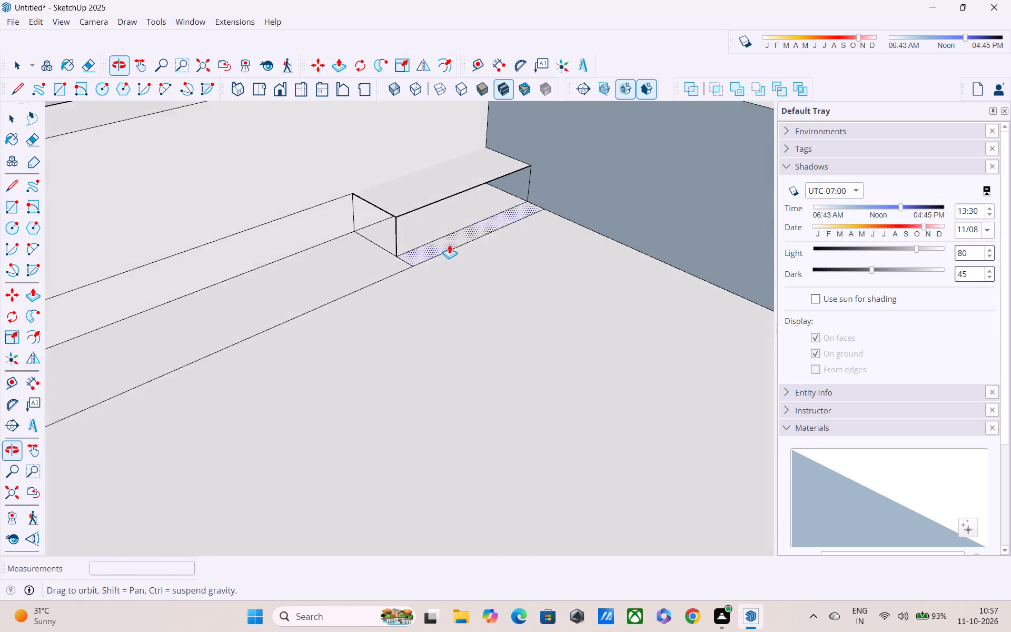
middle_drag(449, 244, 450, 246)
key(Escape)
key(Escape)
key(Escape)
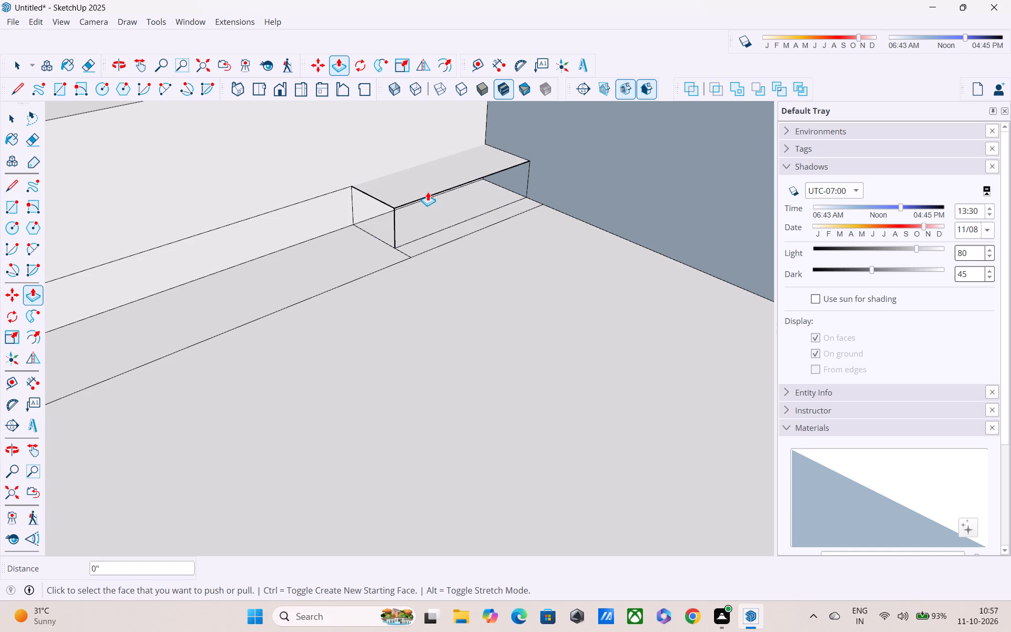
Delete the short block's leftover top face and its three free-standing edges.
key(space)
click(428, 192)
key(Delete)
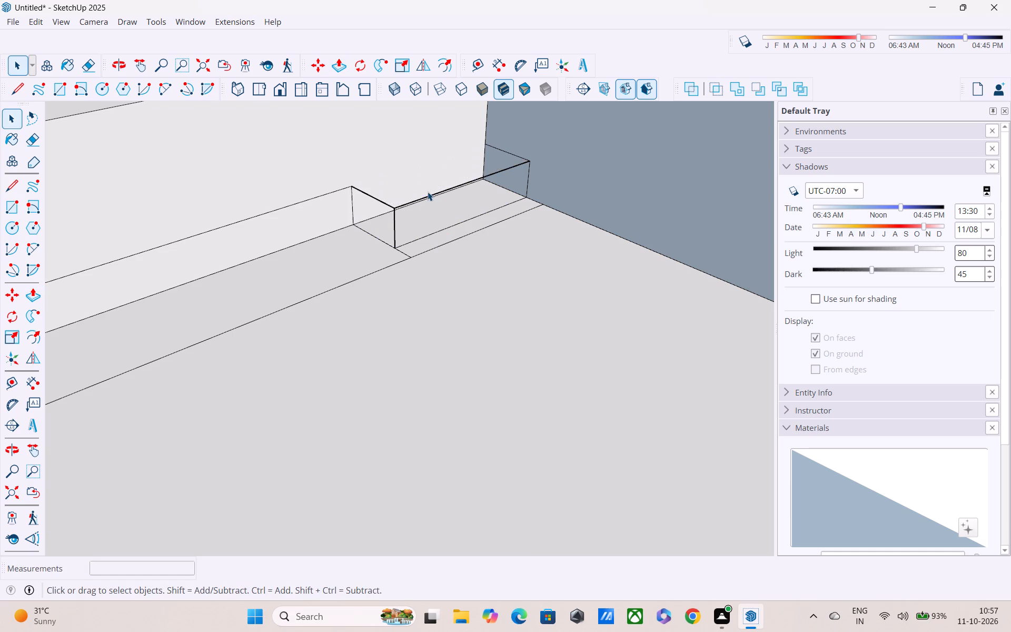
click(415, 201)
shift+click(393, 219)
shift+click(385, 201)
key(Delete)
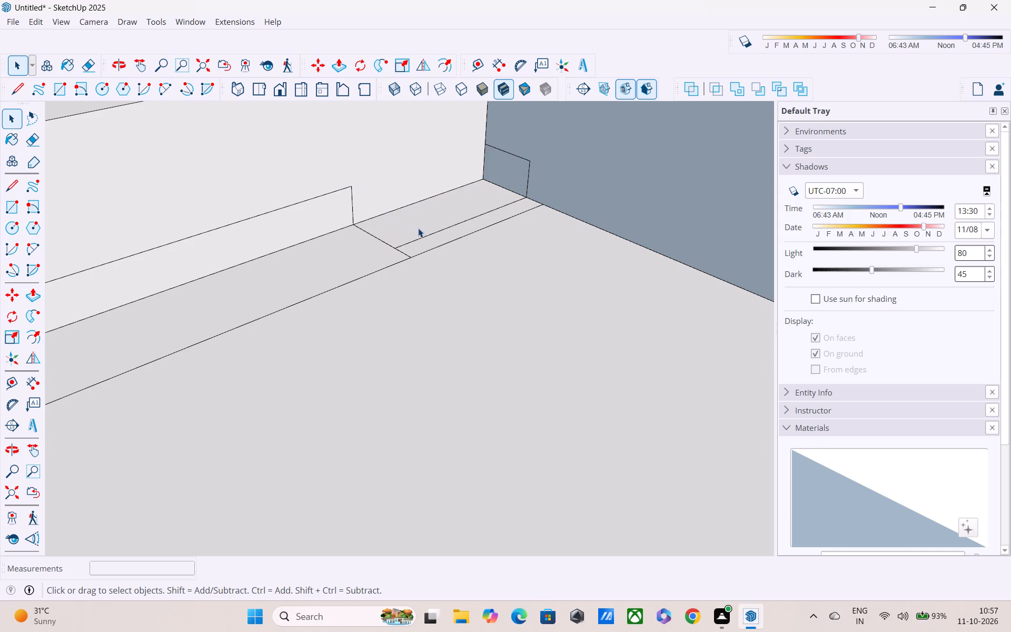
Reverse the blue faces of the side wall and of the small rectangle at its inner corner.
middle_drag(419, 230, 391, 290)
scroll(498, 222, up, 2)
right_click(654, 189)
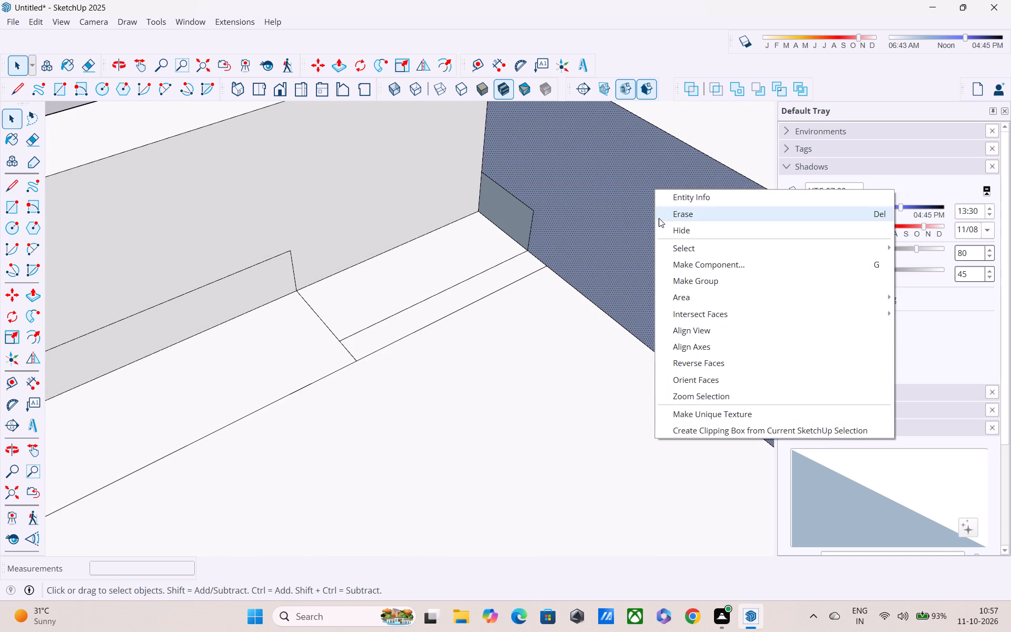
click(705, 360)
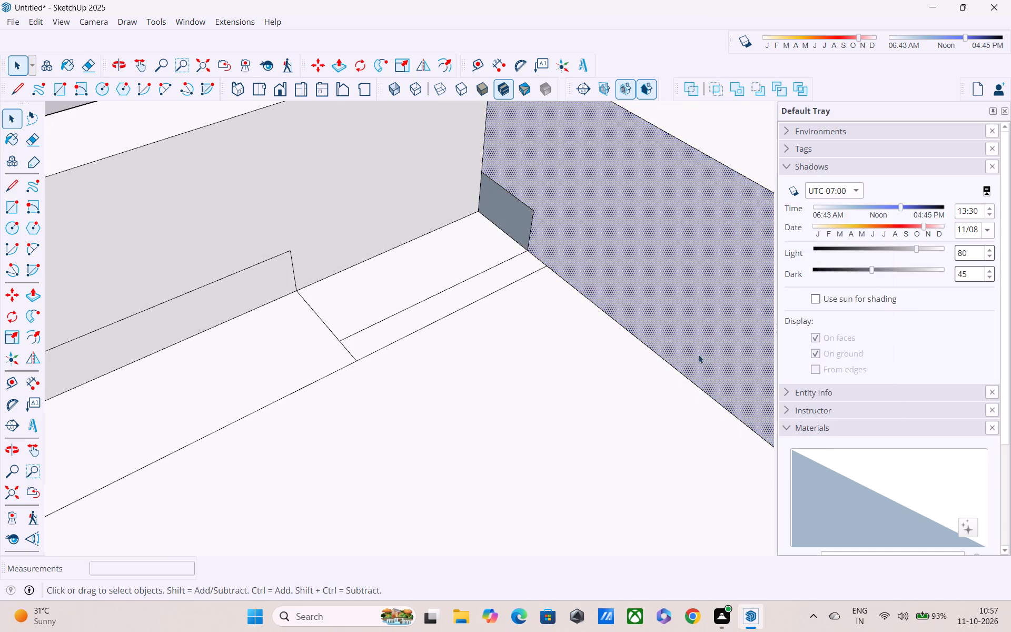
scroll(664, 334, down, 1)
middle_drag(530, 333, 632, 238)
click(531, 156)
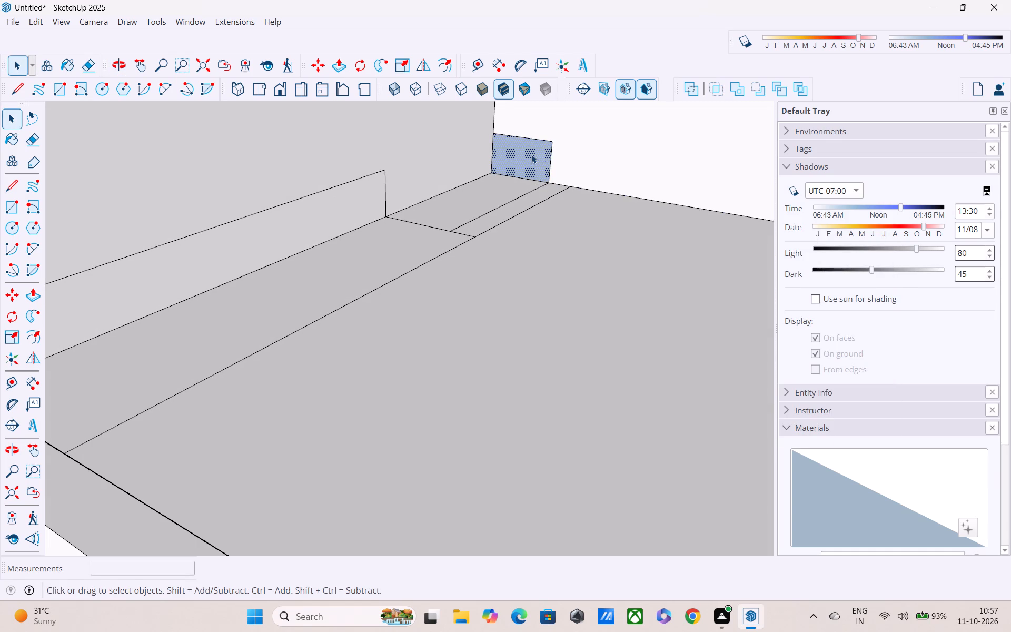
right_click(531, 154)
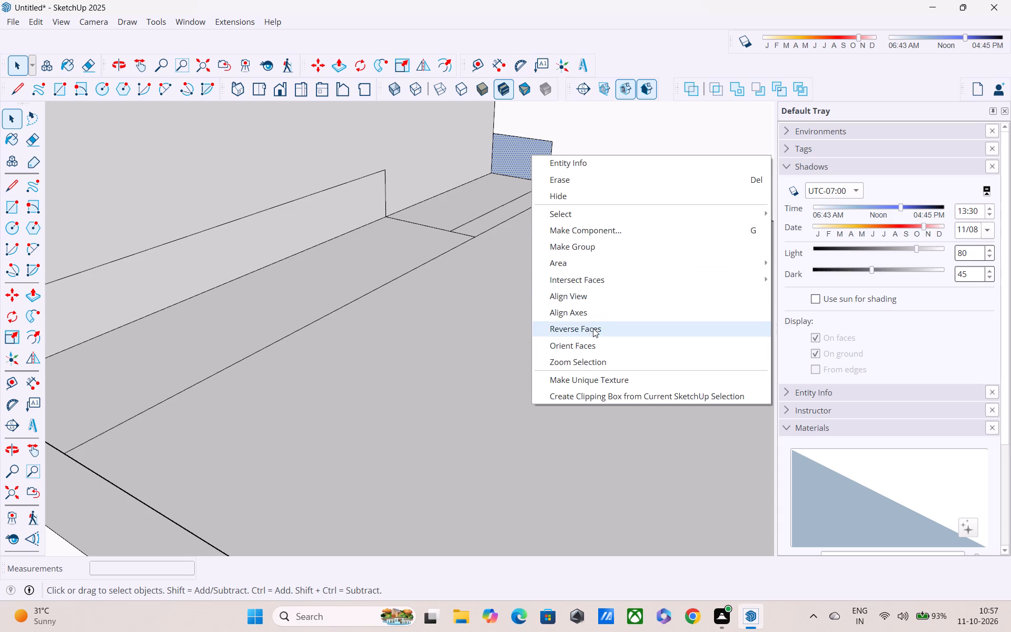
click(591, 328)
Erase the top and side edges of the small leftover rectangle on the side wall.
middle_drag(547, 312, 557, 391)
scroll(547, 364, down, 3)
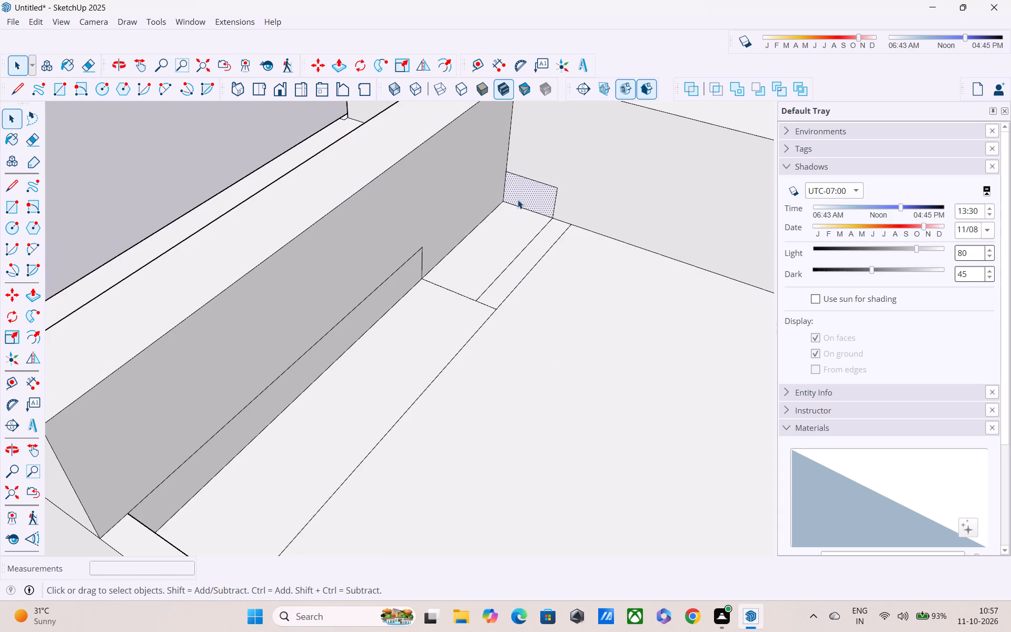
key(e)
scroll(534, 201, up, 2)
click(545, 181)
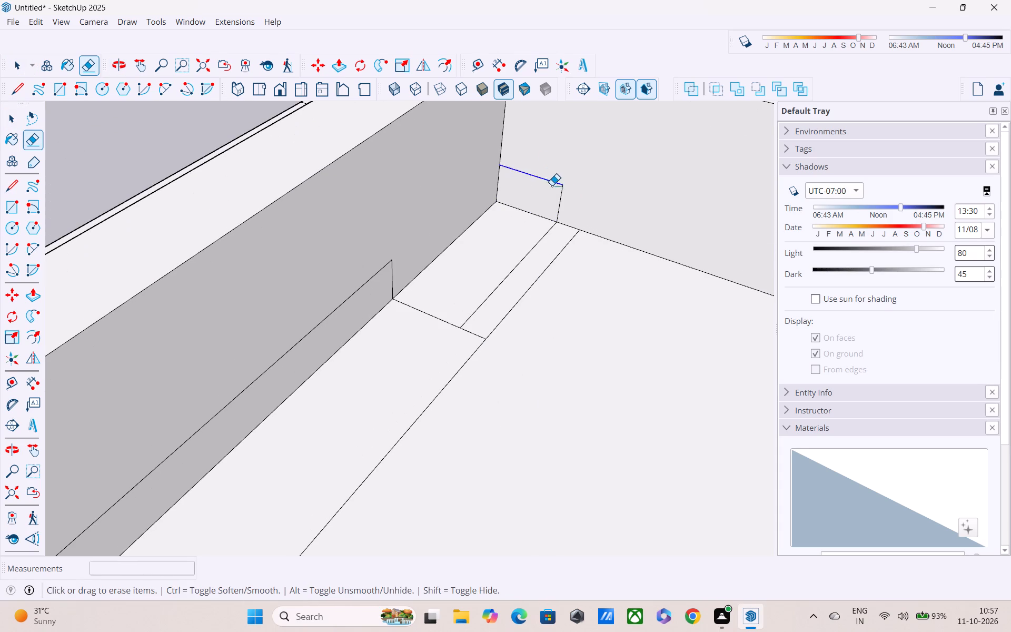
click(562, 193)
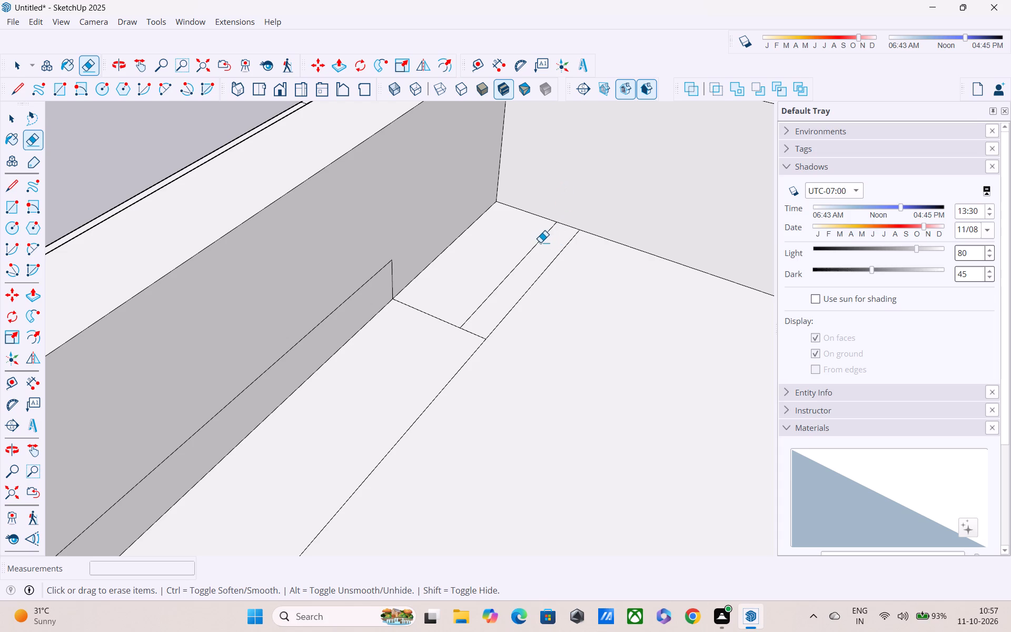
Erase the removed block's leftover outline edges on the roof floor near the inner corner.
click(540, 242)
click(551, 268)
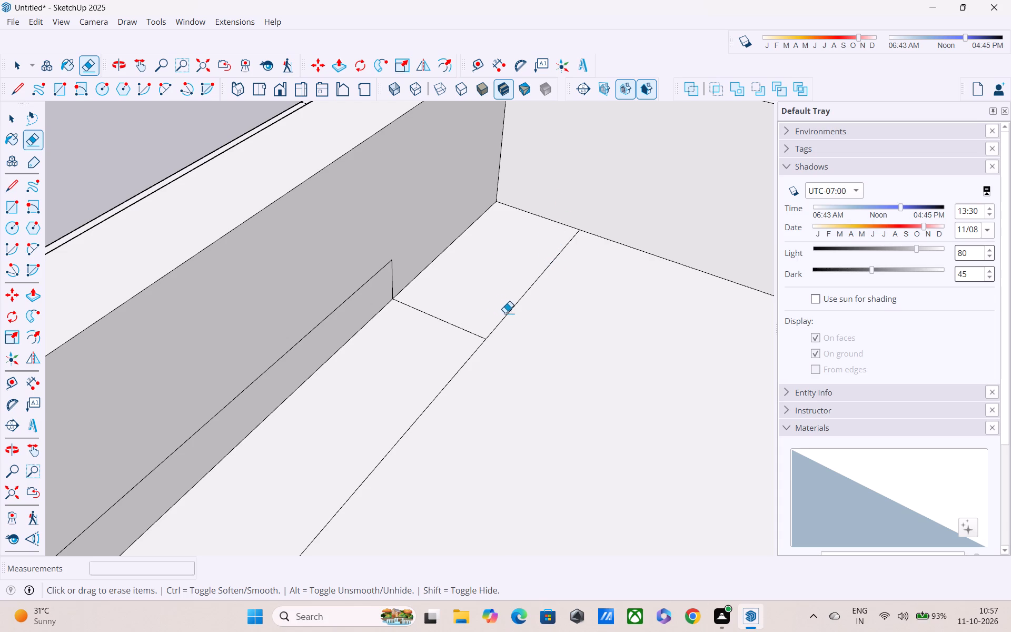
click(508, 318)
click(479, 339)
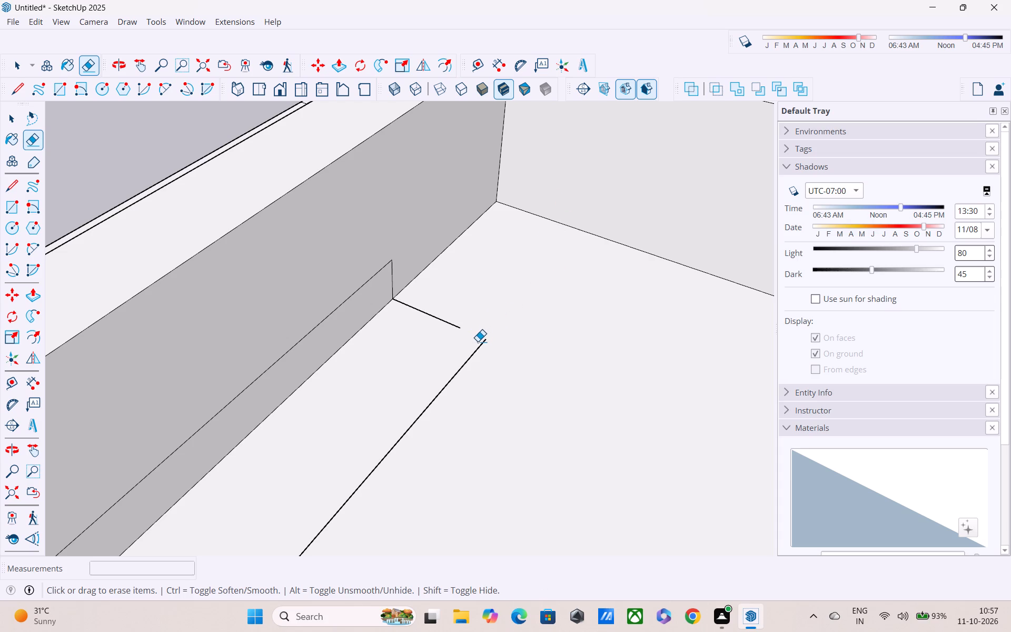
click(451, 325)
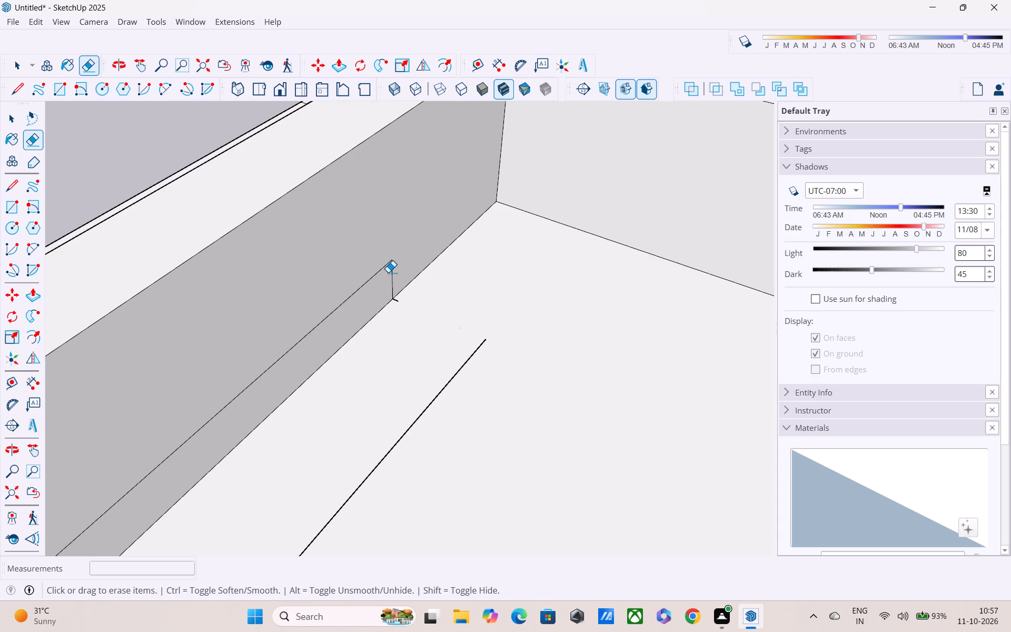
Erase the strip's upper and end edges on the parapet's inner face and the small edge stub at its base.
click(388, 272)
click(390, 268)
click(392, 264)
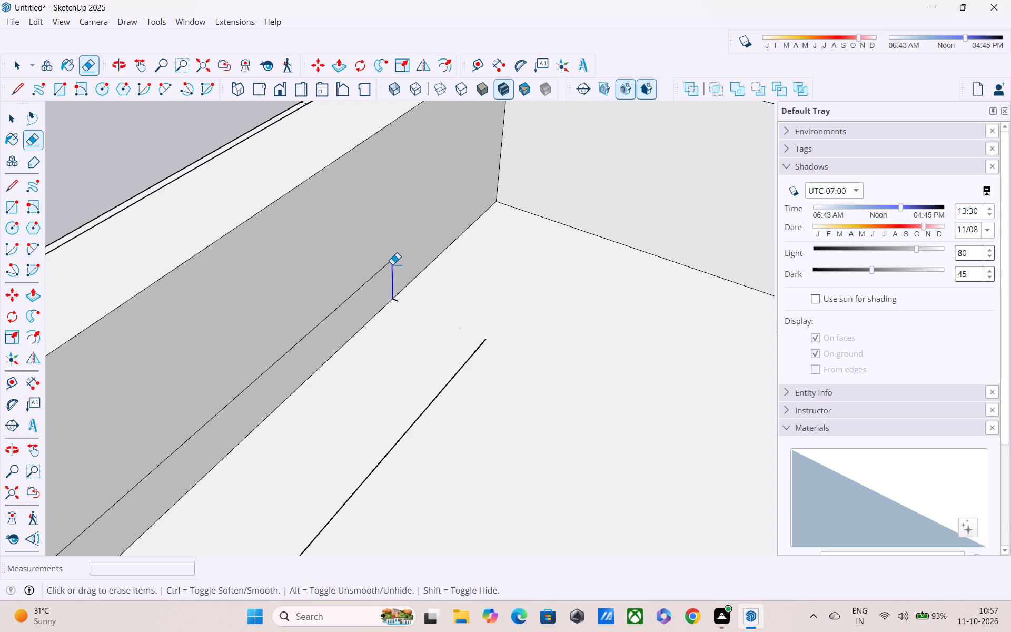
click(391, 267)
click(386, 269)
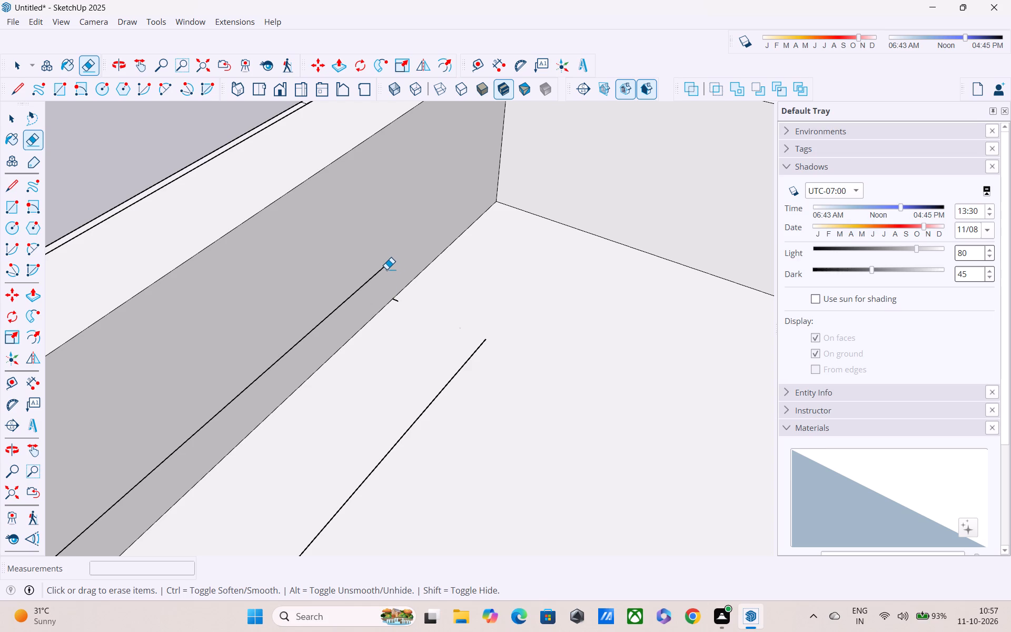
click(369, 283)
click(398, 303)
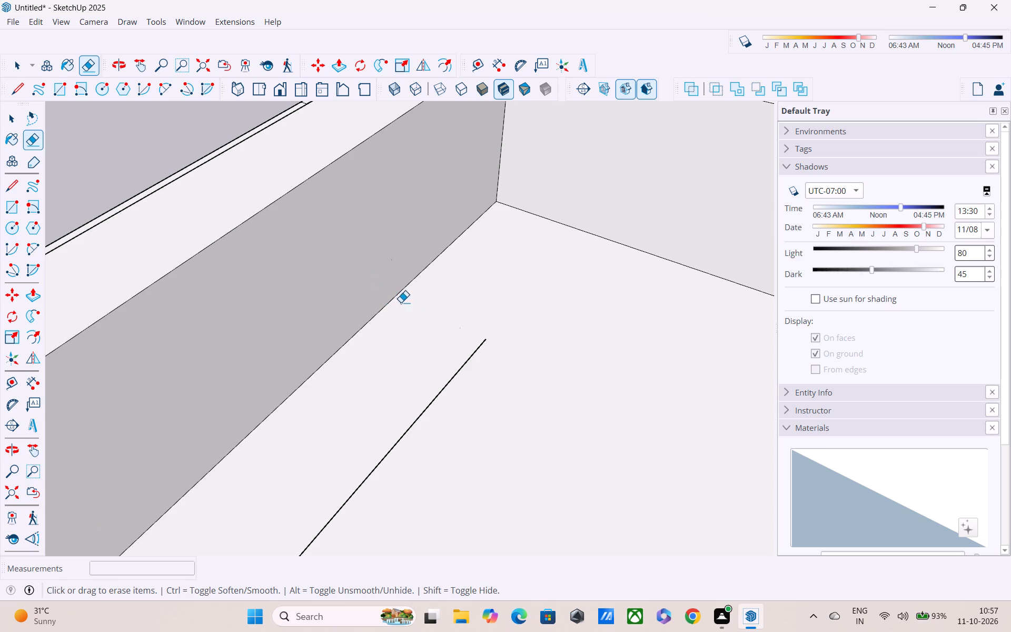
Erase the long line beside the parapet on the roof floor and the short edge crossing the low border at the roof's edge.
click(457, 374)
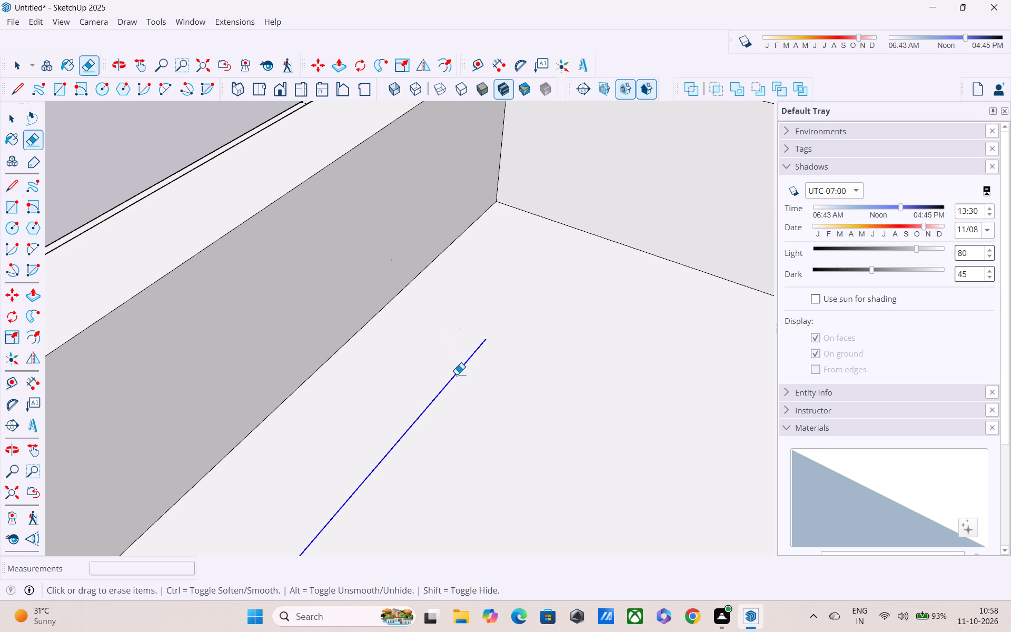
scroll(459, 371, down, 4)
middle_drag(431, 380, 586, 288)
scroll(586, 288, up, 1)
scroll(586, 288, down, 3)
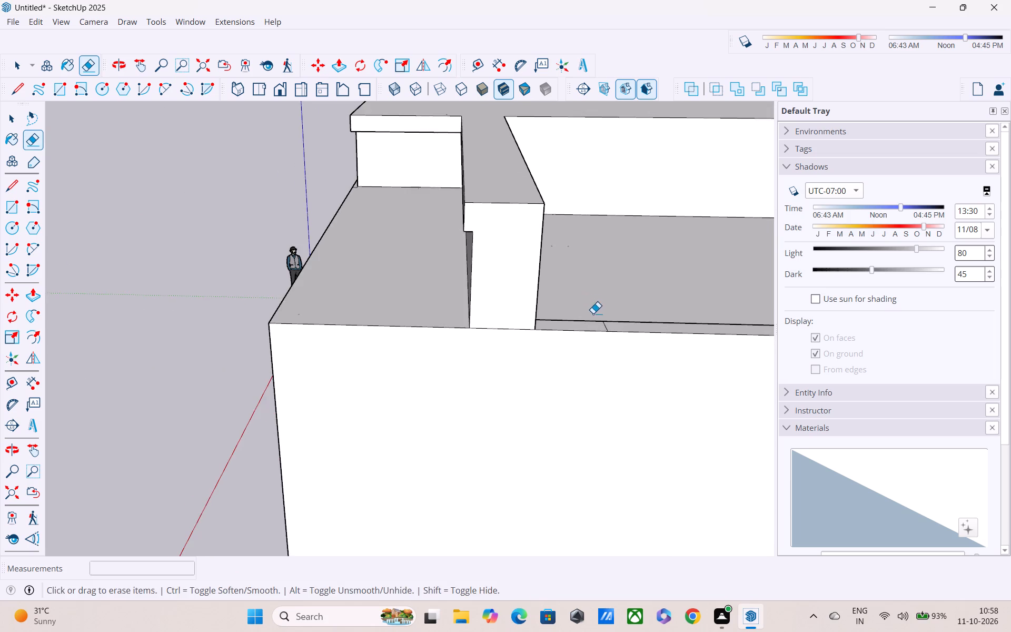
middle_drag(593, 313, 512, 347)
scroll(482, 398, up, 1)
click(454, 417)
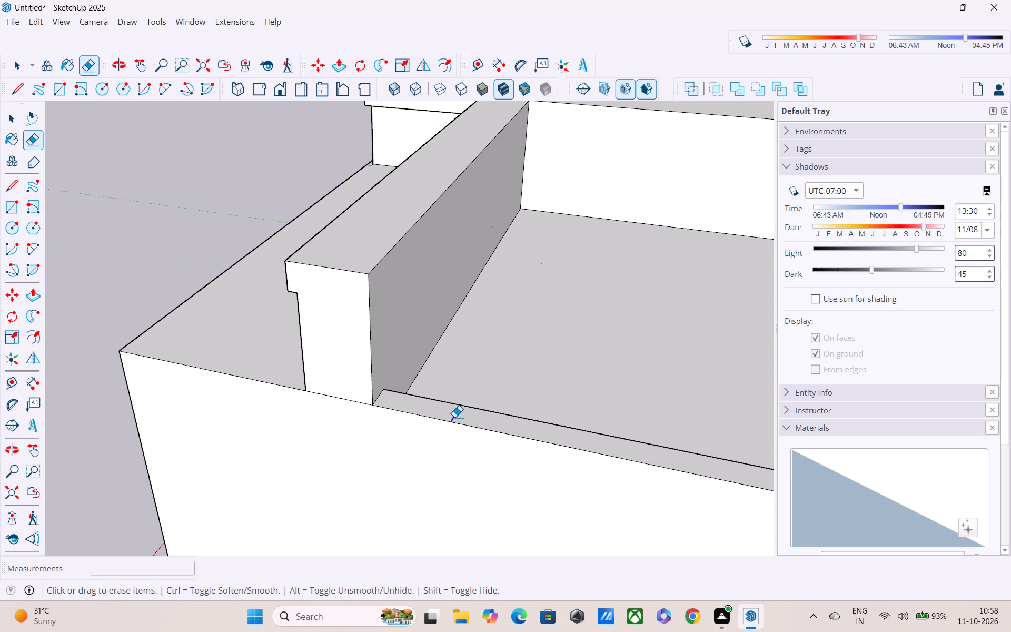
Examine the house's front facade, side wall and roof parapet from several angles.
middle_drag(405, 393, 648, 370)
scroll(632, 353, down, 3)
middle_drag(535, 345, 667, 309)
scroll(610, 309, down, 2)
middle_drag(434, 396, 451, 375)
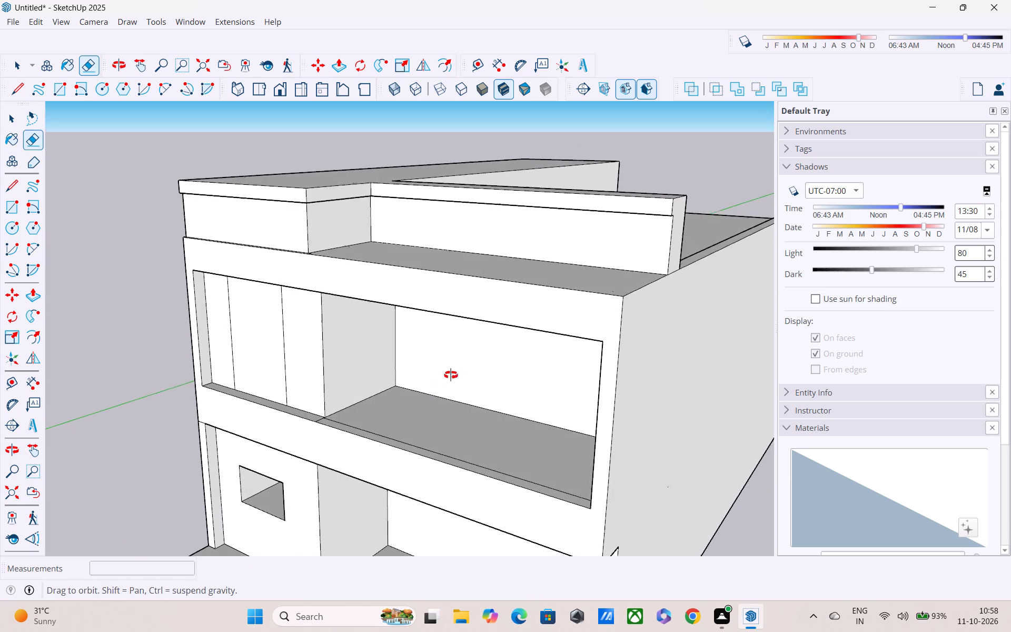
middle_drag(451, 375, 466, 358)
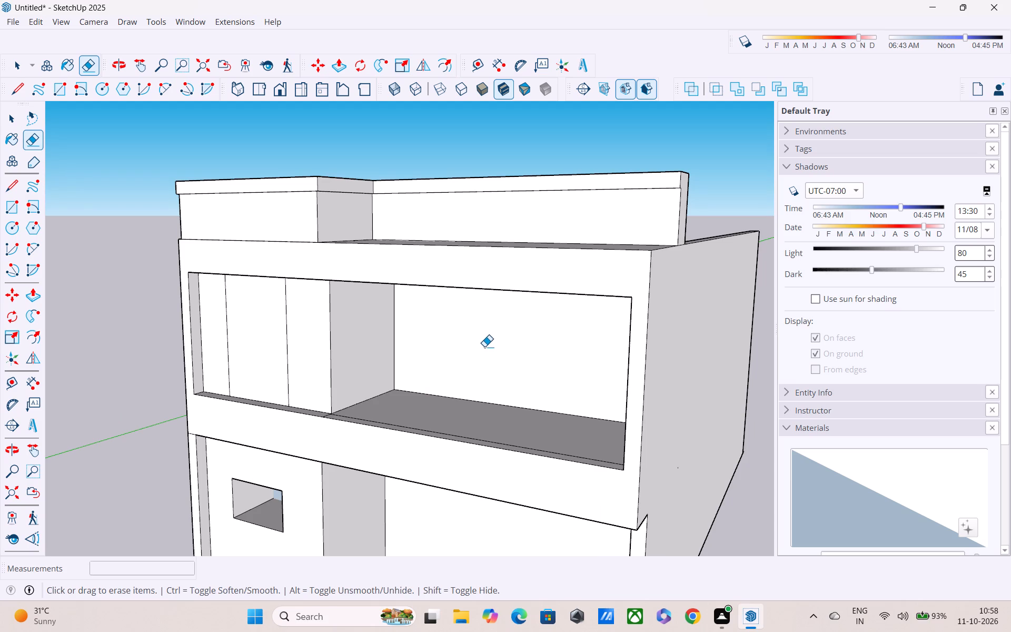
scroll(443, 413, down, 1)
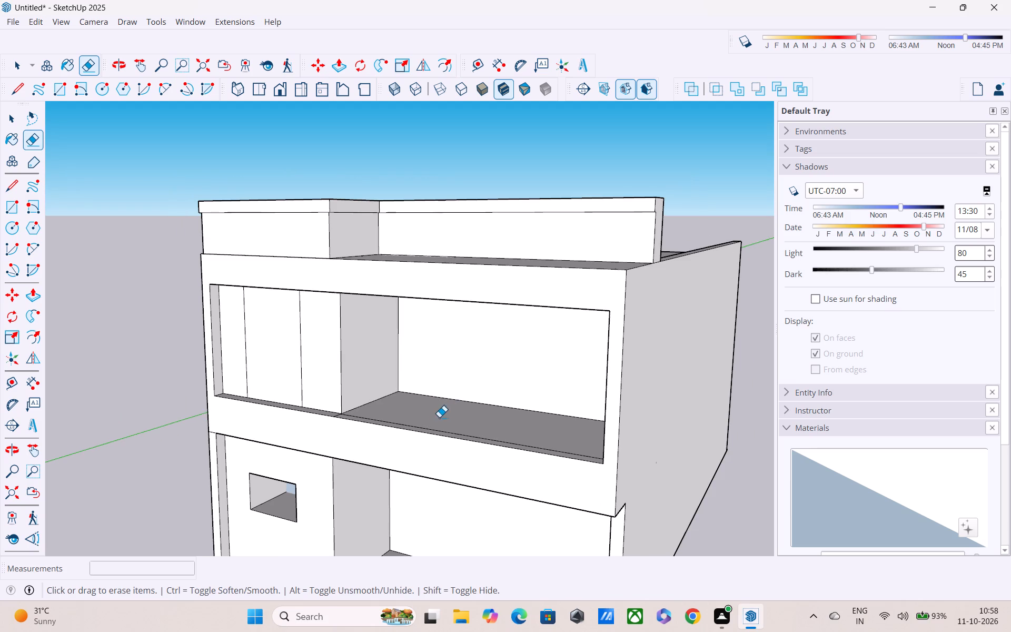
middle_drag(439, 417, 445, 393)
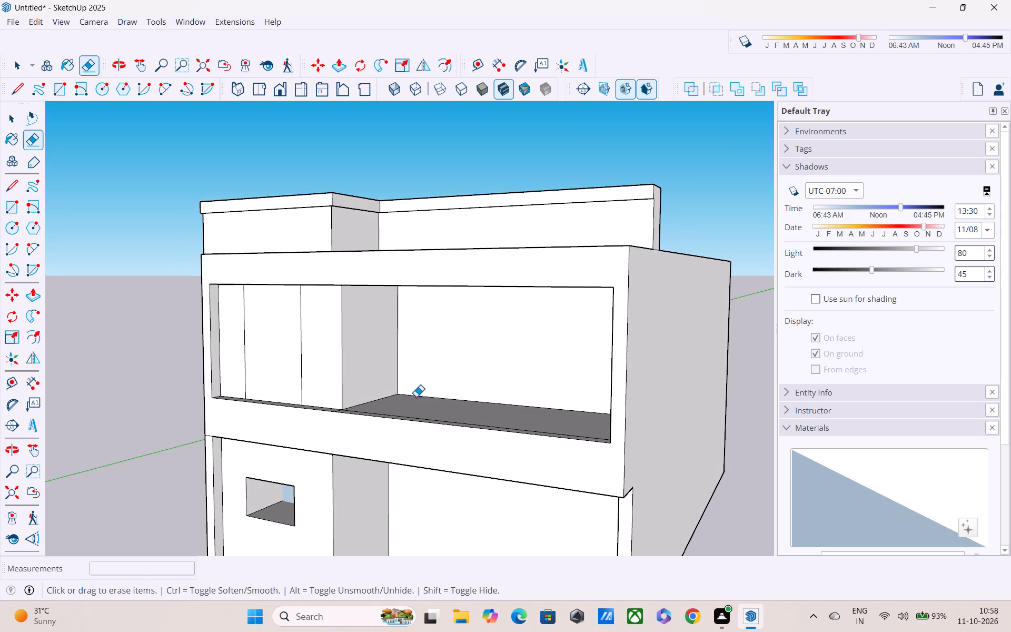
scroll(416, 397, down, 3)
middle_drag(411, 400, 521, 379)
middle_drag(509, 377, 549, 426)
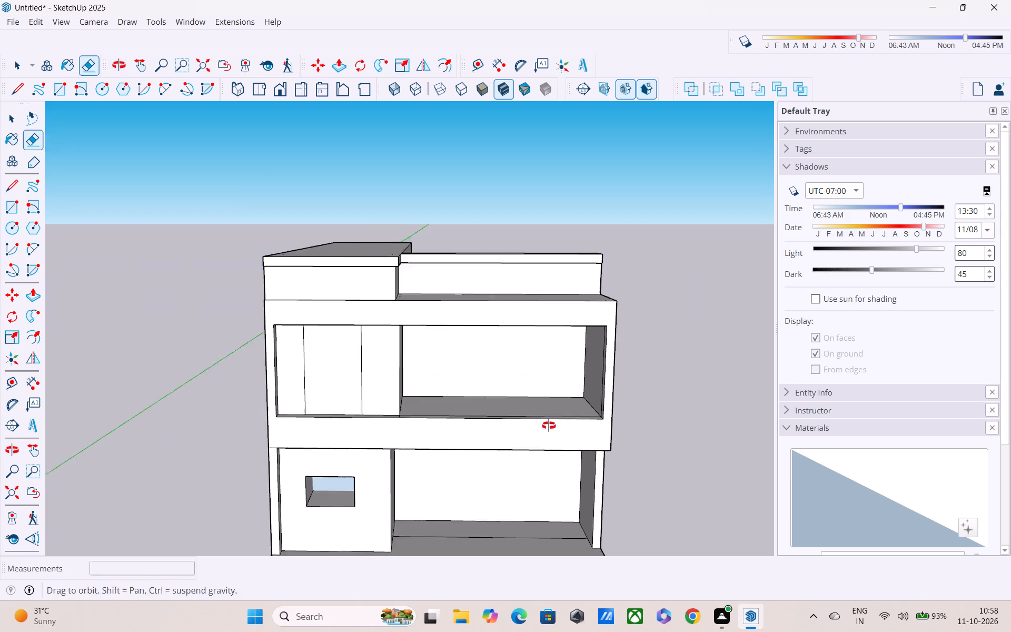
middle_drag(549, 426, 549, 426)
middle_drag(442, 401, 469, 366)
key(Escape)
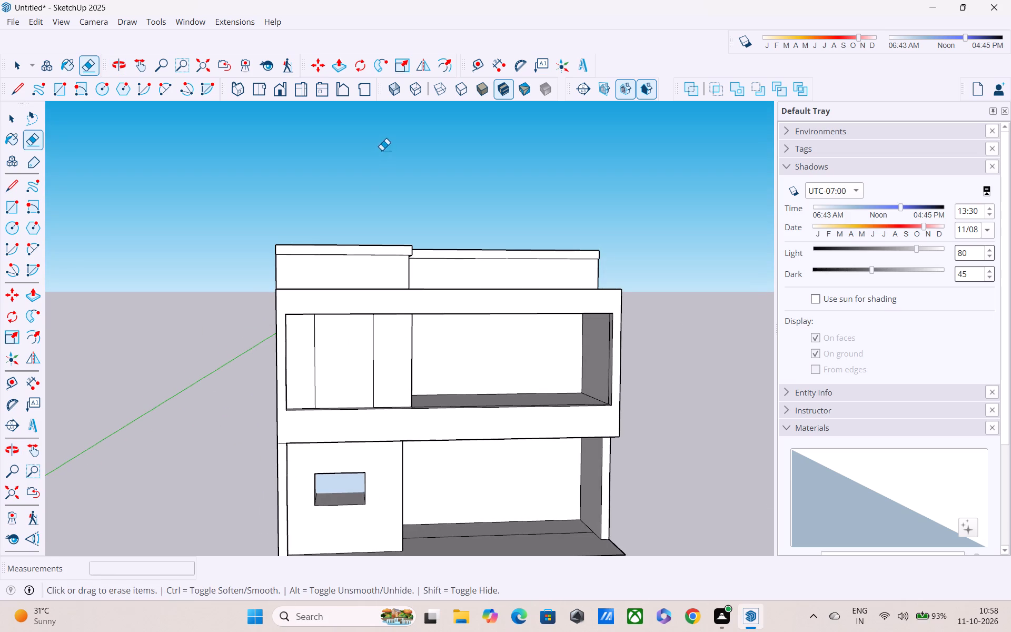
Switch to Chrome, search for "sketchup warehouse" and open the 3D Warehouse website.
click(684, 612)
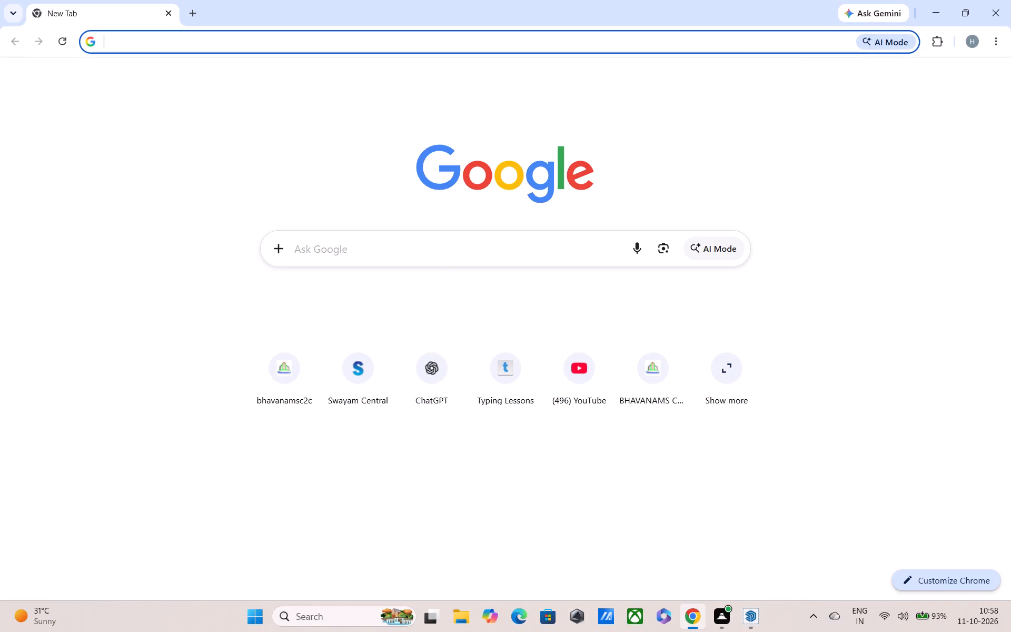
click(442, 252)
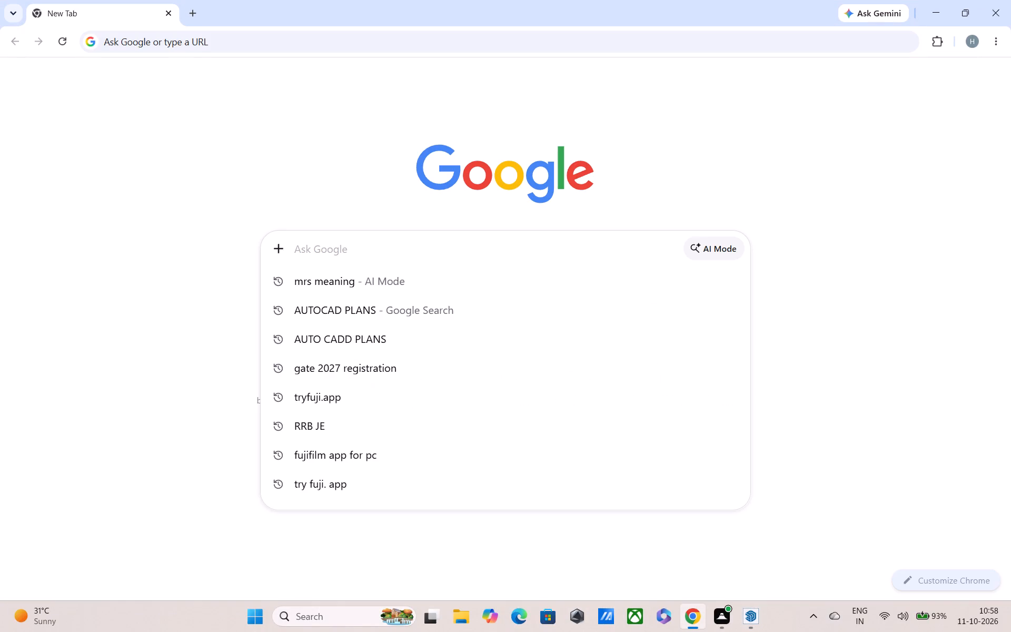
text(sket)
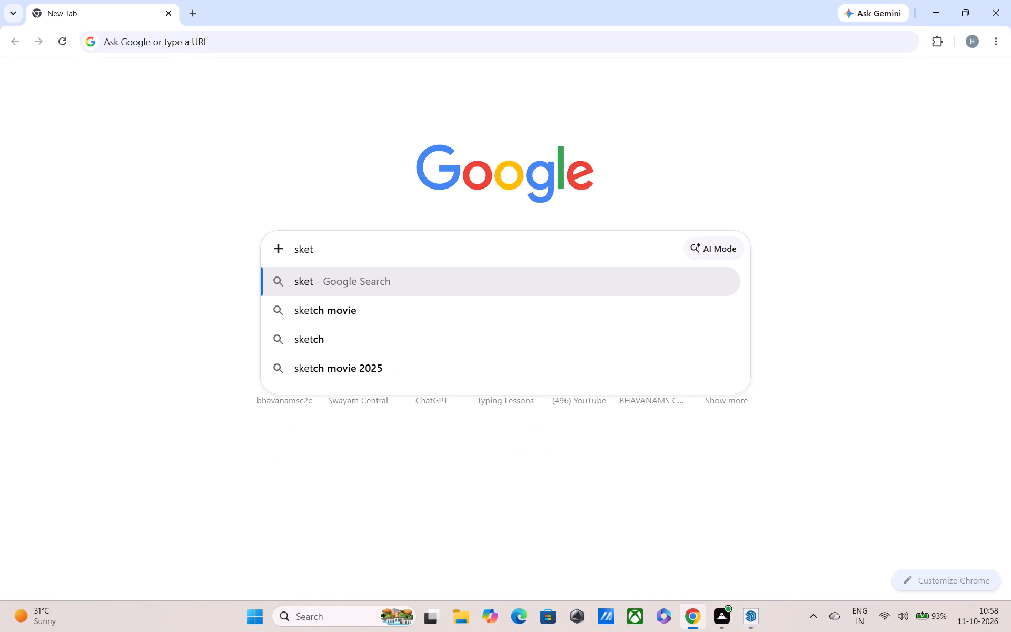
text(chup)
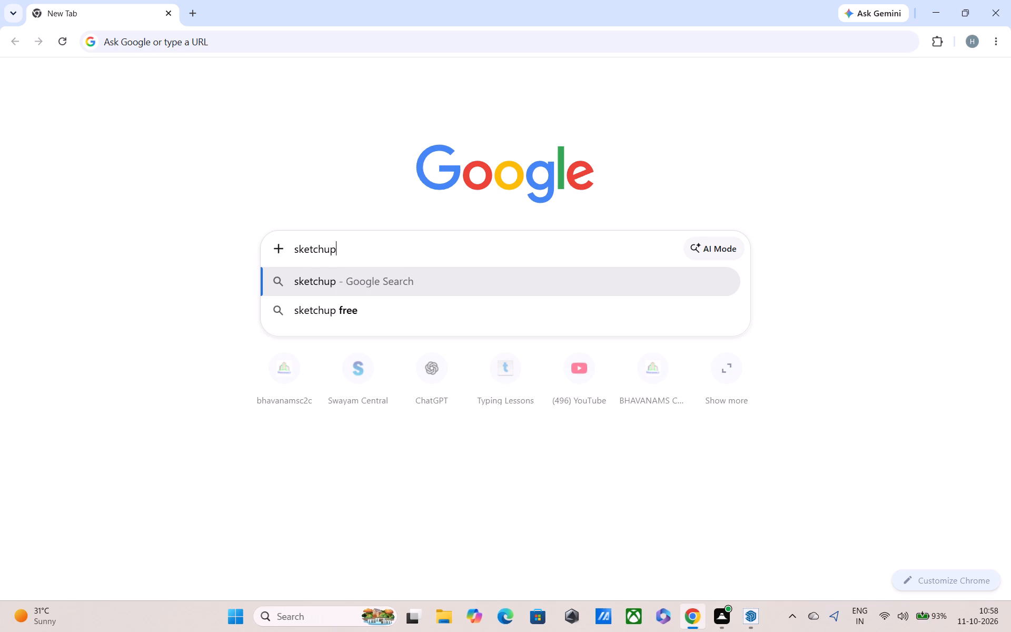
key(space)
text(ware)
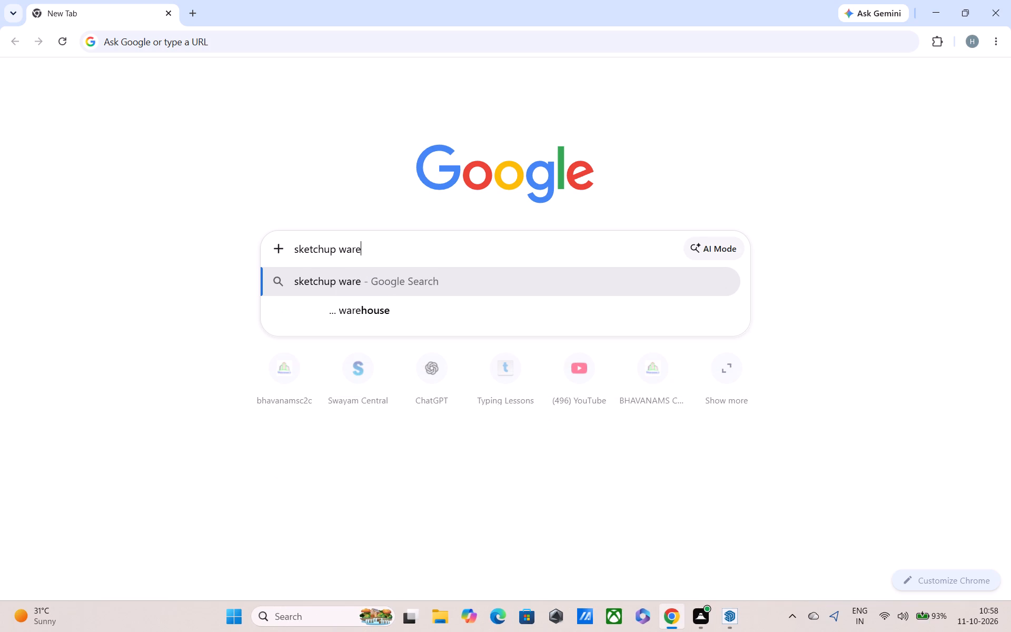
click(397, 303)
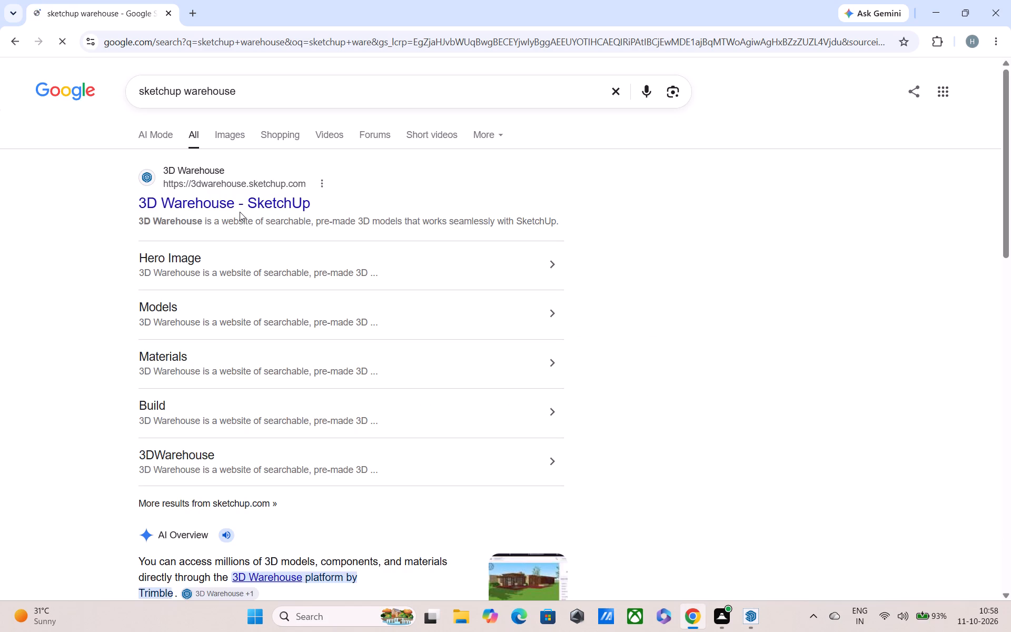
click(237, 202)
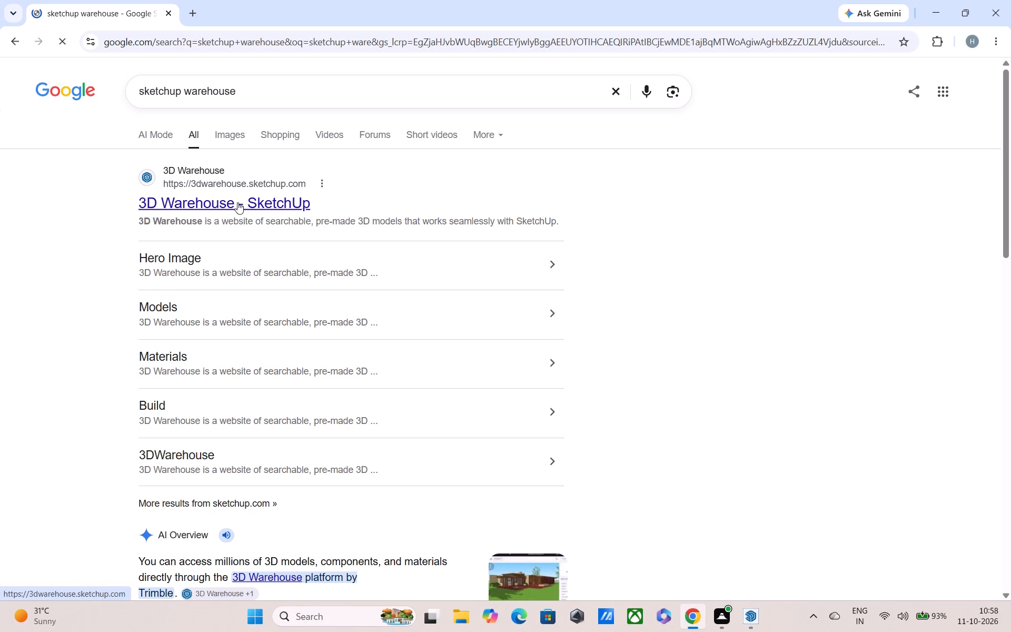
Browse the 3D Warehouse model listing without a search term and return to SketchUp.
scroll(234, 186, down, 1)
scroll(233, 205, up, 3)
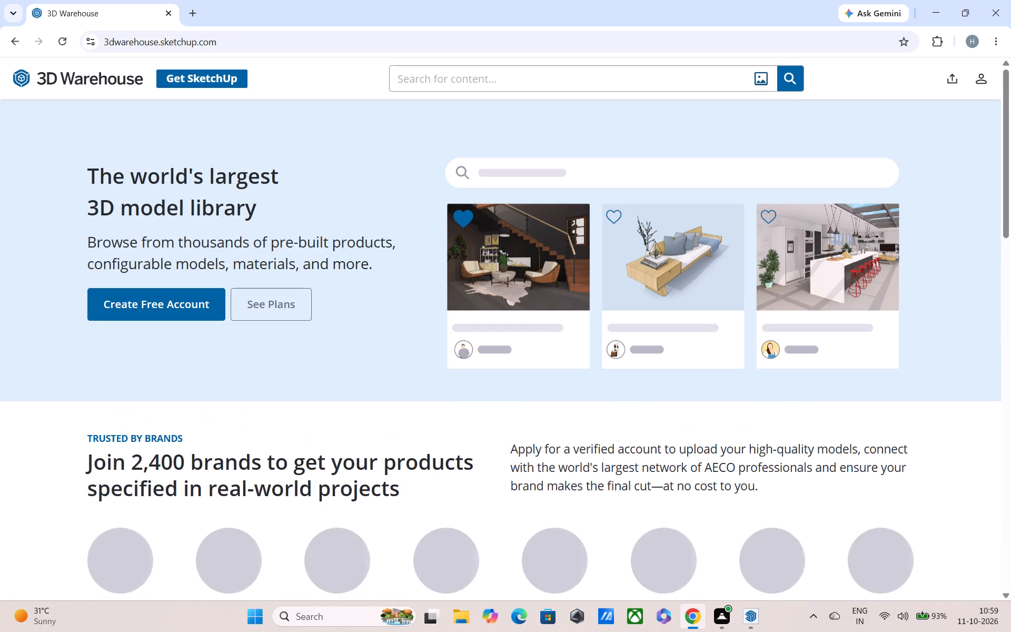
scroll(60, 227, down, 1)
scroll(74, 247, up, 2)
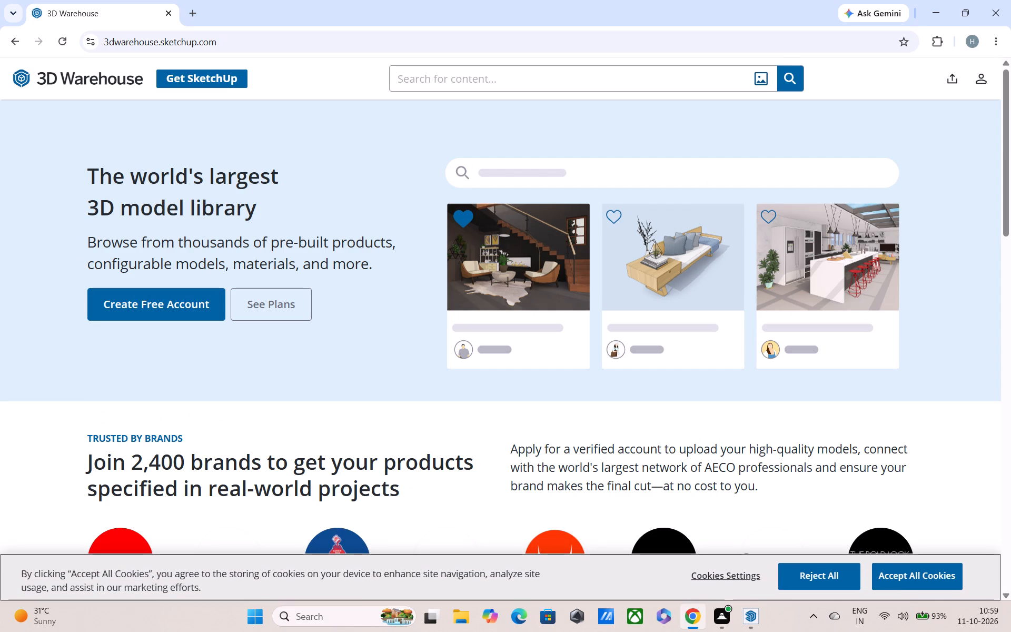
click(455, 68)
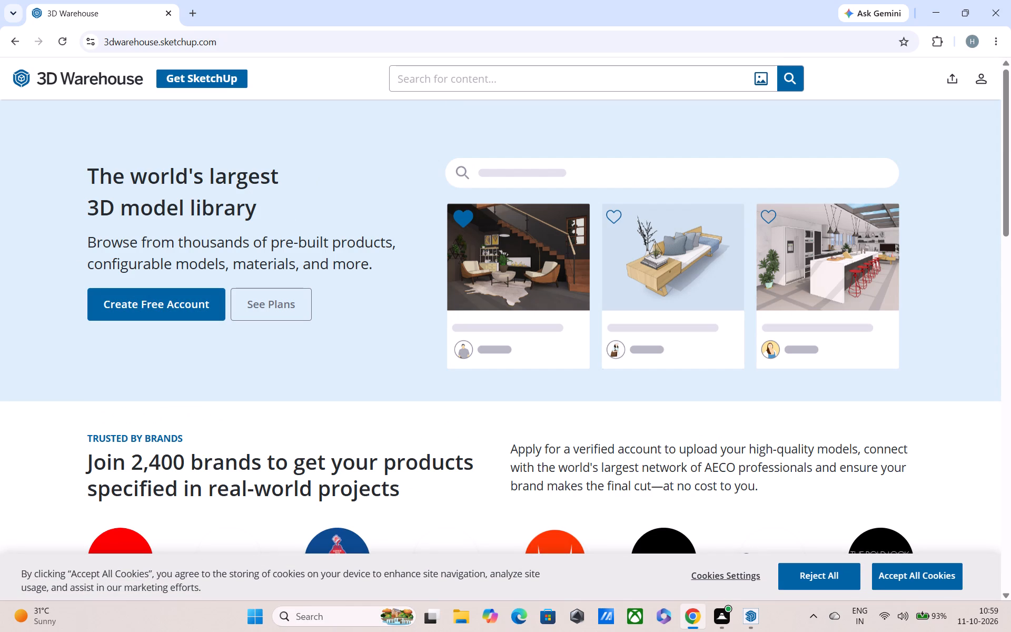
click(454, 81)
click(792, 78)
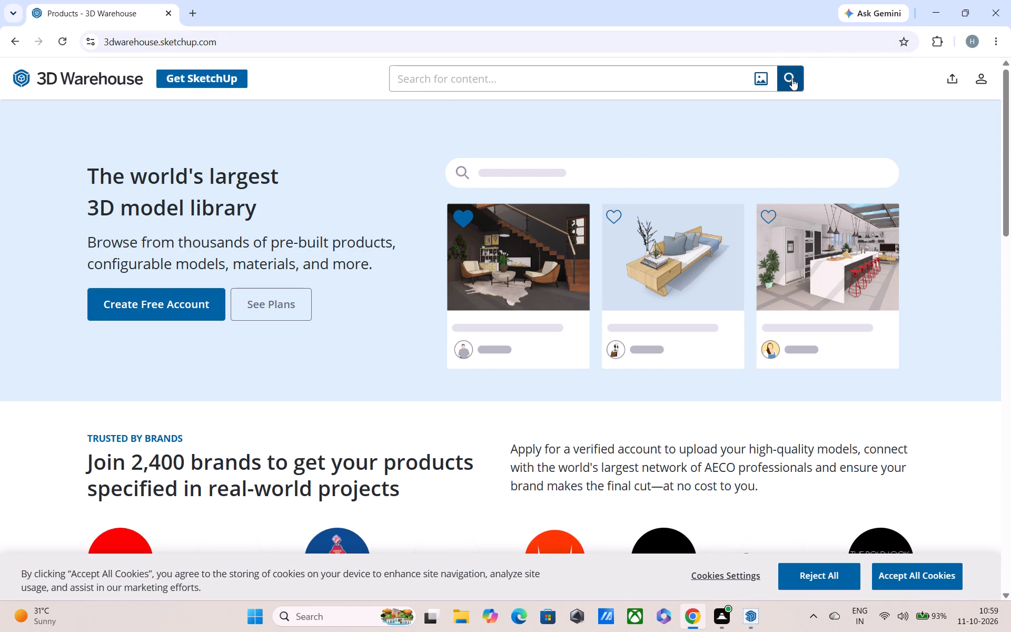
scroll(622, 301, down, 3)
scroll(620, 303, up, 3)
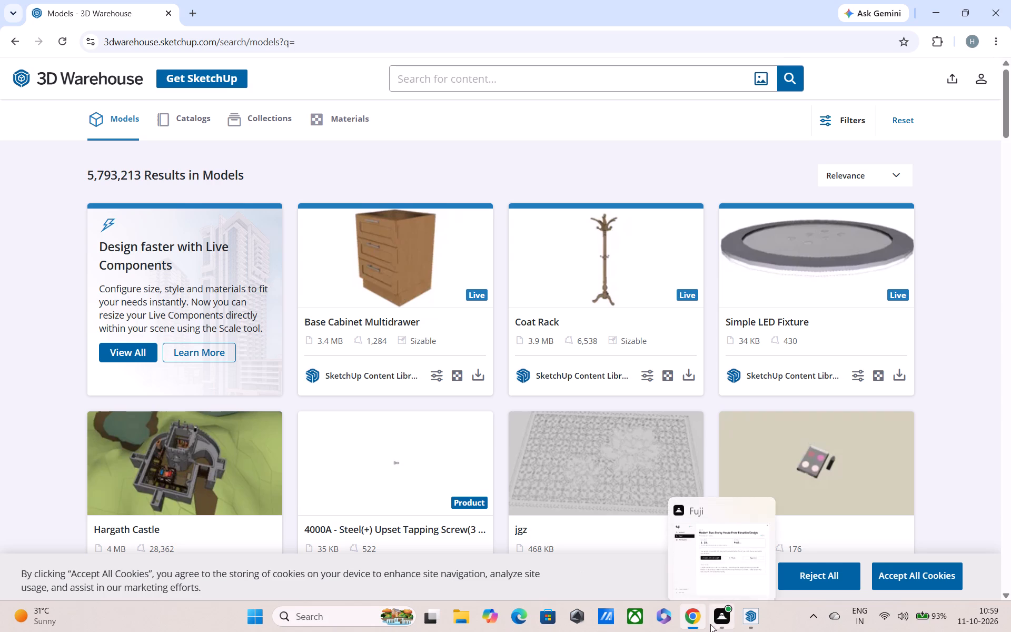
click(730, 549)
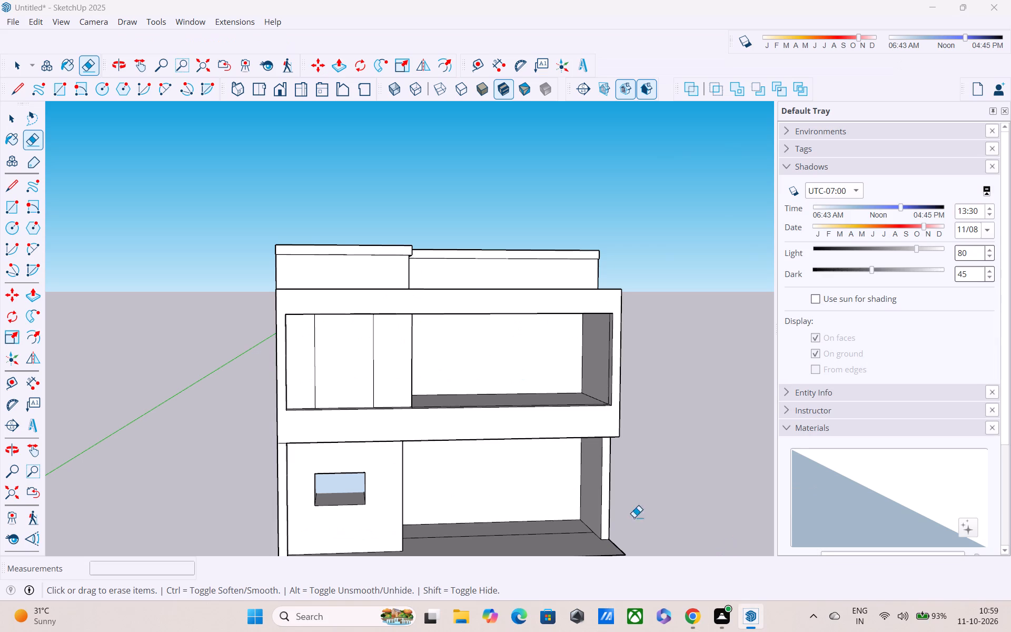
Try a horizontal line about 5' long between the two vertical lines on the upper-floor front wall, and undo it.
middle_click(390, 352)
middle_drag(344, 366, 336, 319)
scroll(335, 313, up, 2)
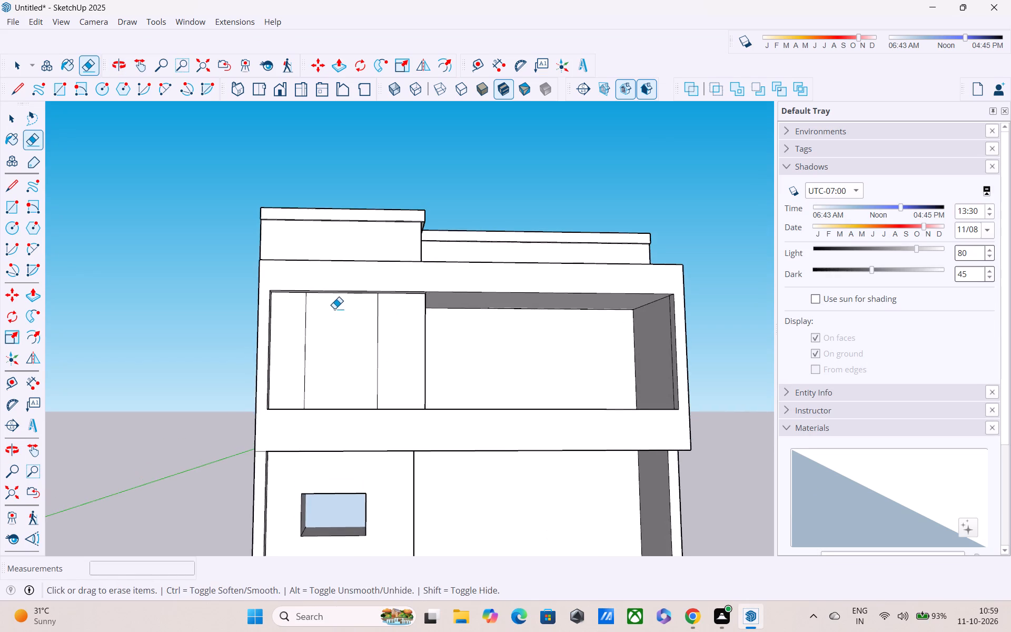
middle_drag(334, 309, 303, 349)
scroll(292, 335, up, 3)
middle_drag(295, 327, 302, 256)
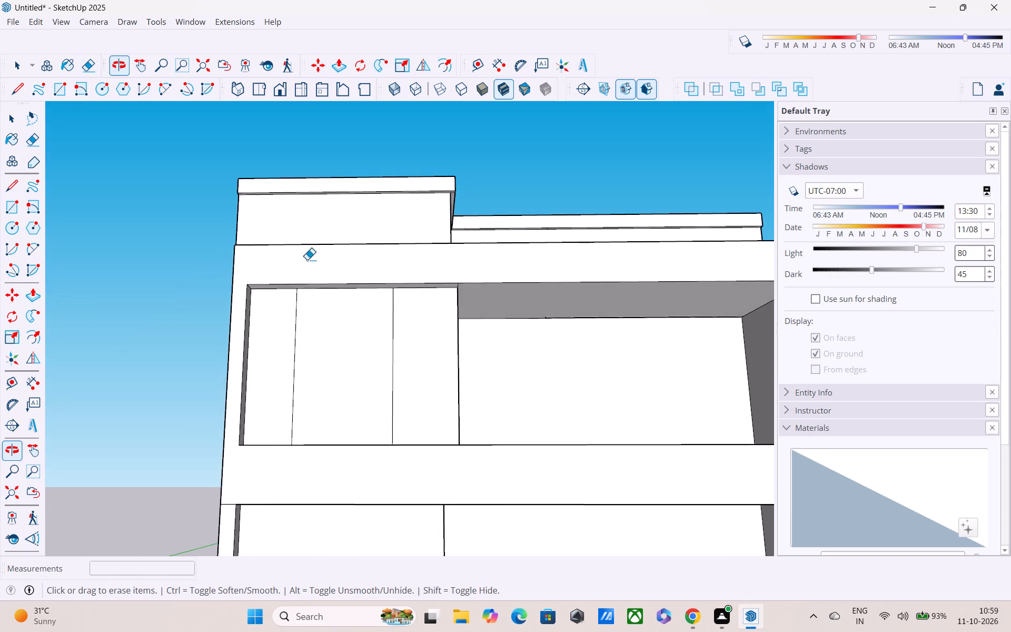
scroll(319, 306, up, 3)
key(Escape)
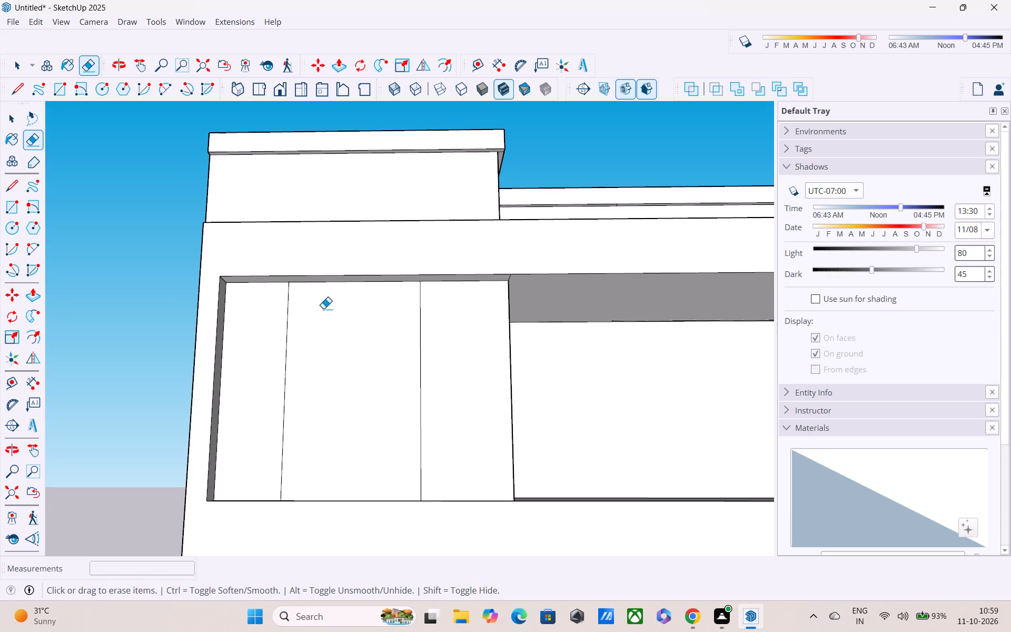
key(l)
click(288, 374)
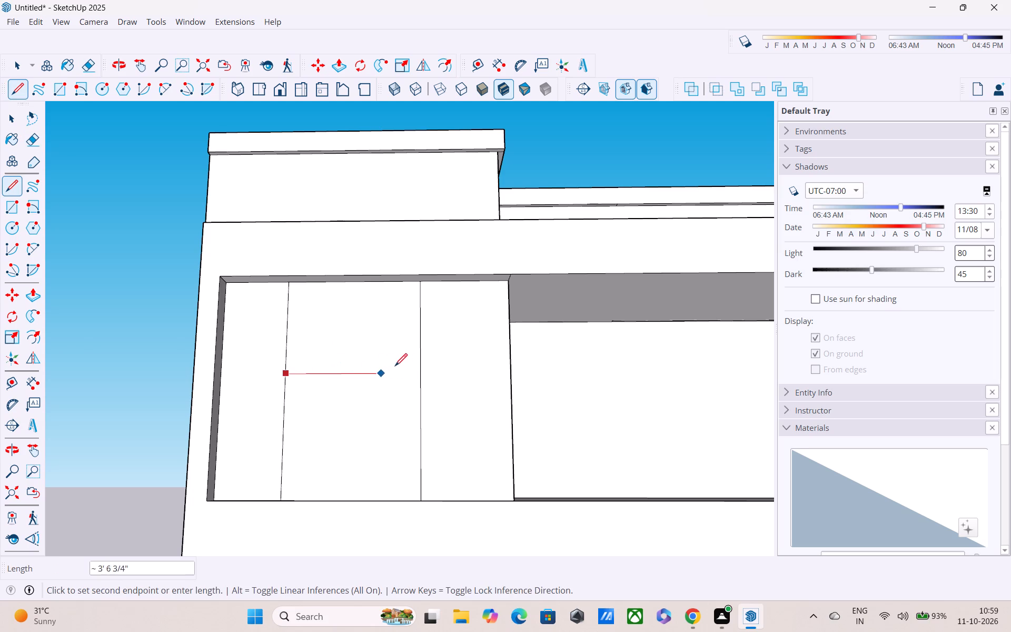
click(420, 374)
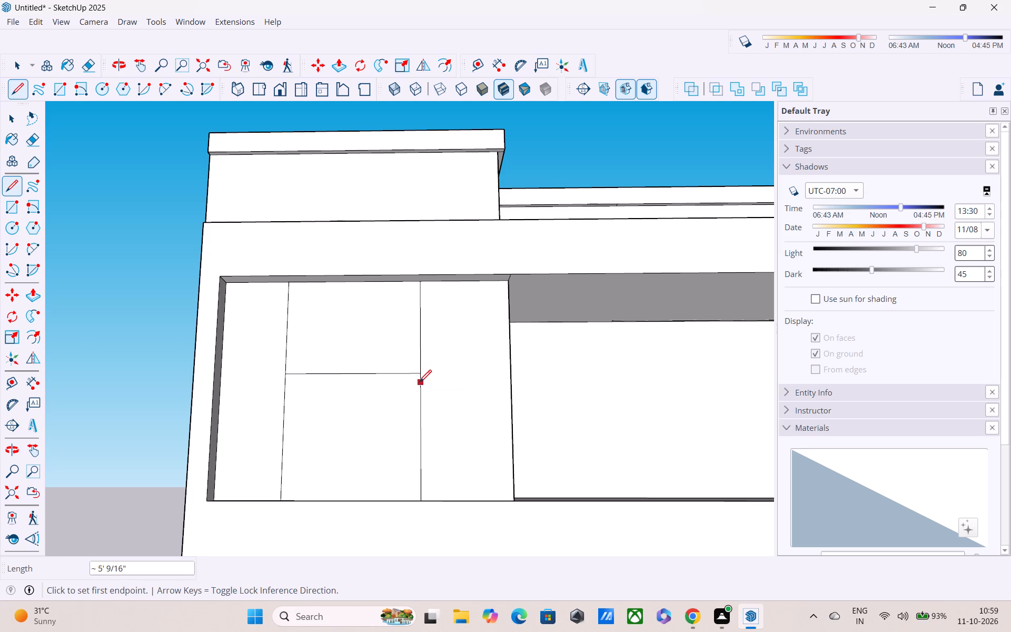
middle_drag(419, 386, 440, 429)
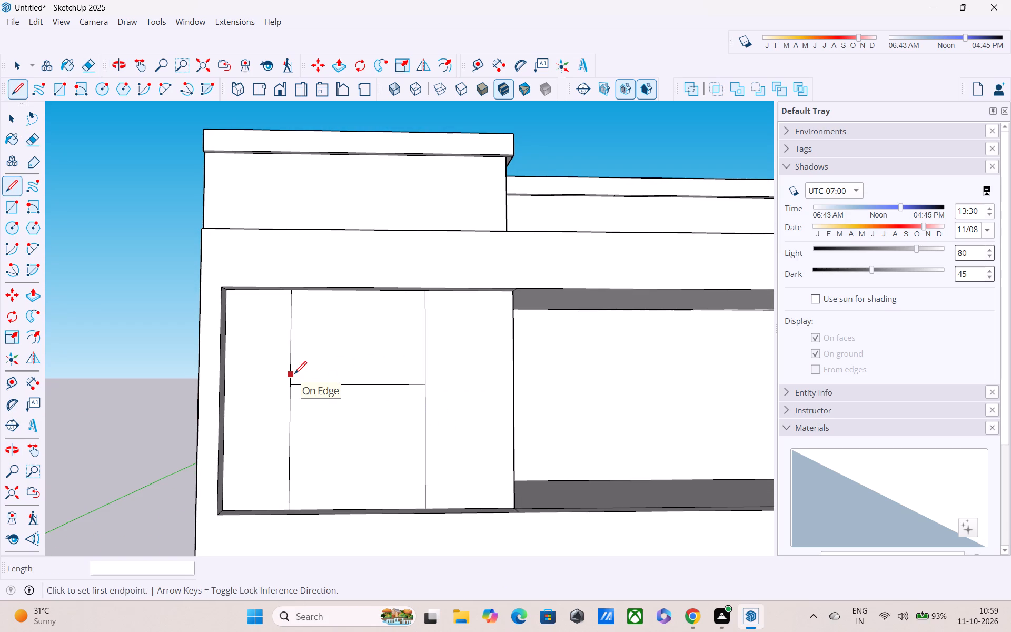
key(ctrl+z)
Measure the distance between the two vertical lines on the upper-floor front wall.
key(t)
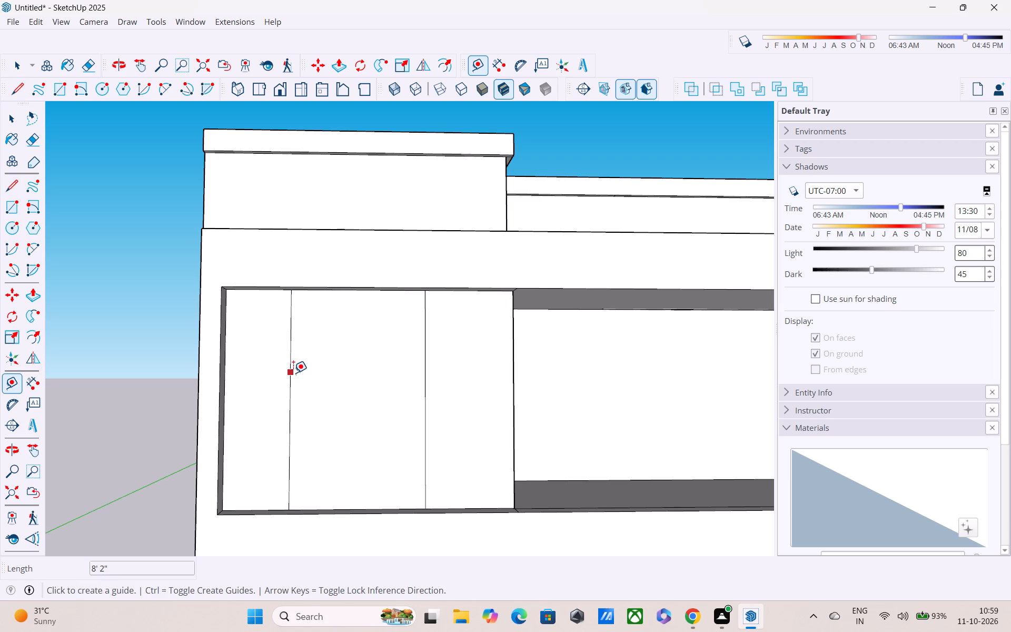
click(293, 372)
click(425, 362)
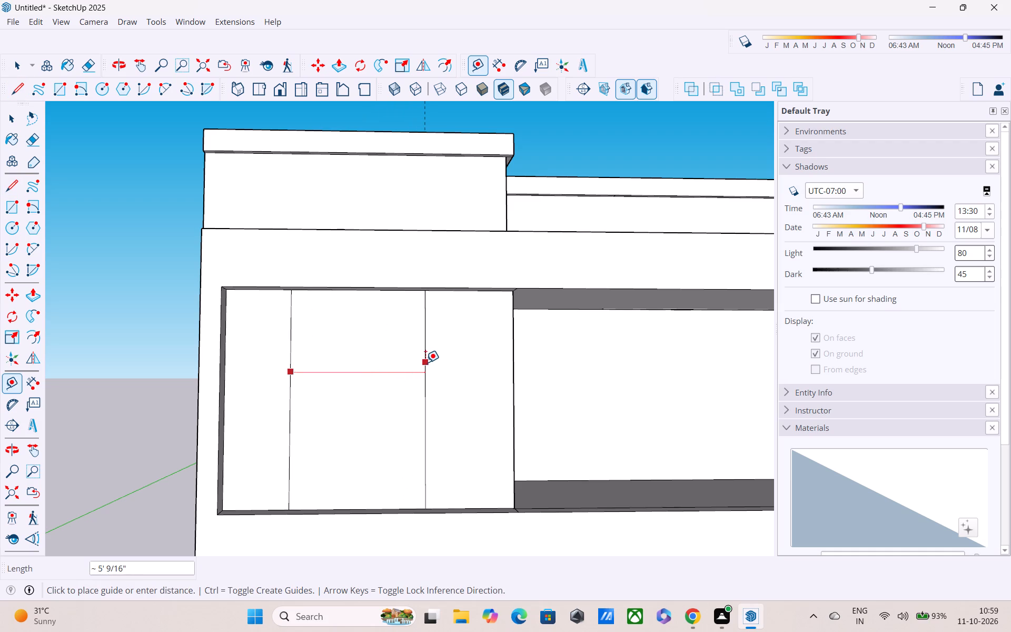
Place a vertical guide 9" inward from the outer vertical line on the upper-floor front wall.
click(292, 372)
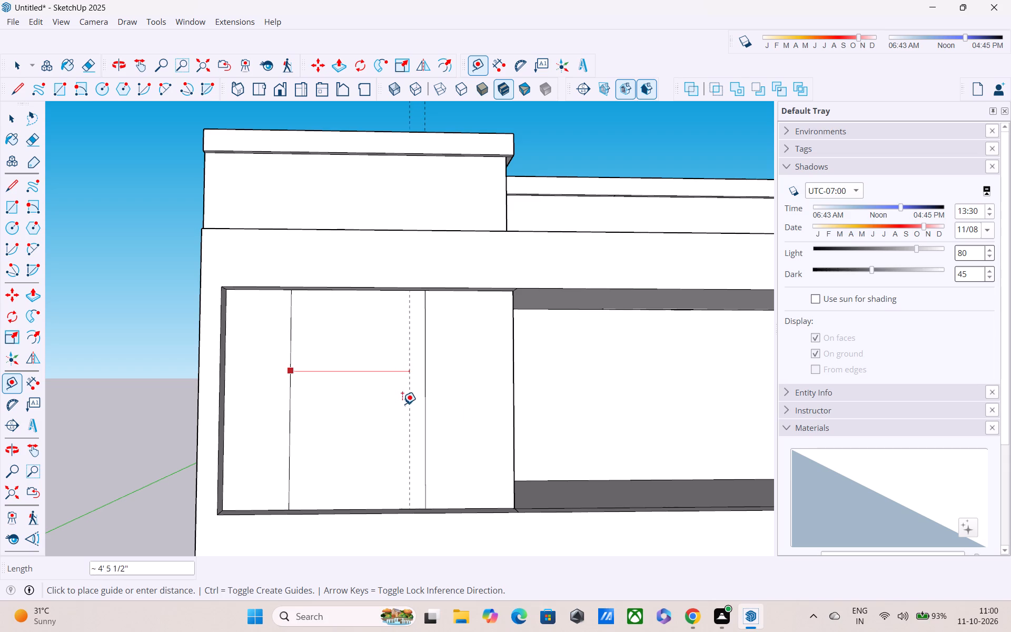
click(311, 411)
key(Escape)
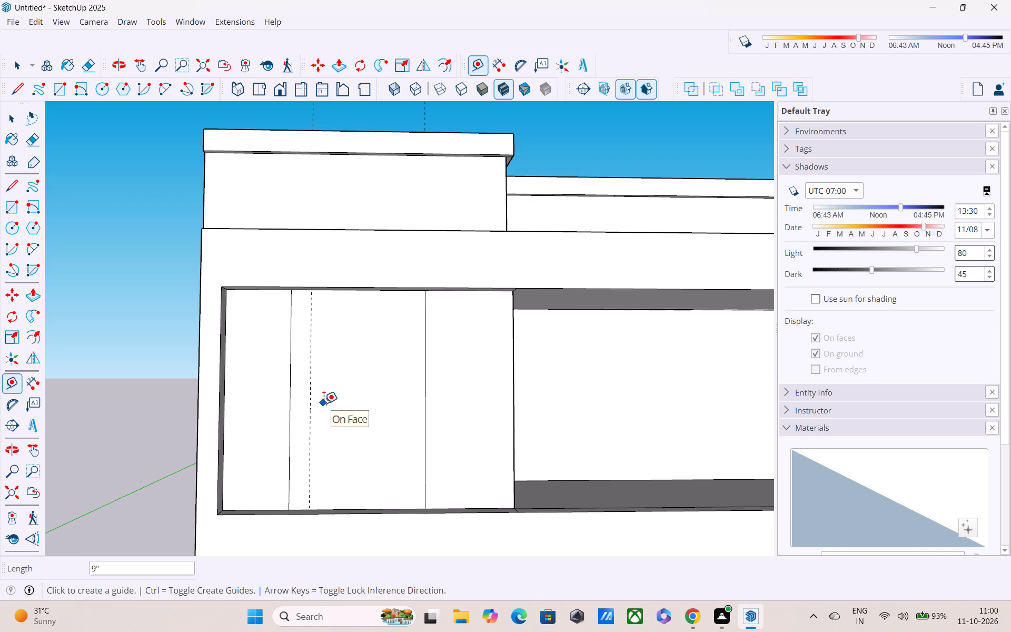
Draw an 8' 2" vertical line along the 9" guide, from the upper-floor wall's top edge to its bottom edge.
key(l)
middle_drag(306, 325, 325, 273)
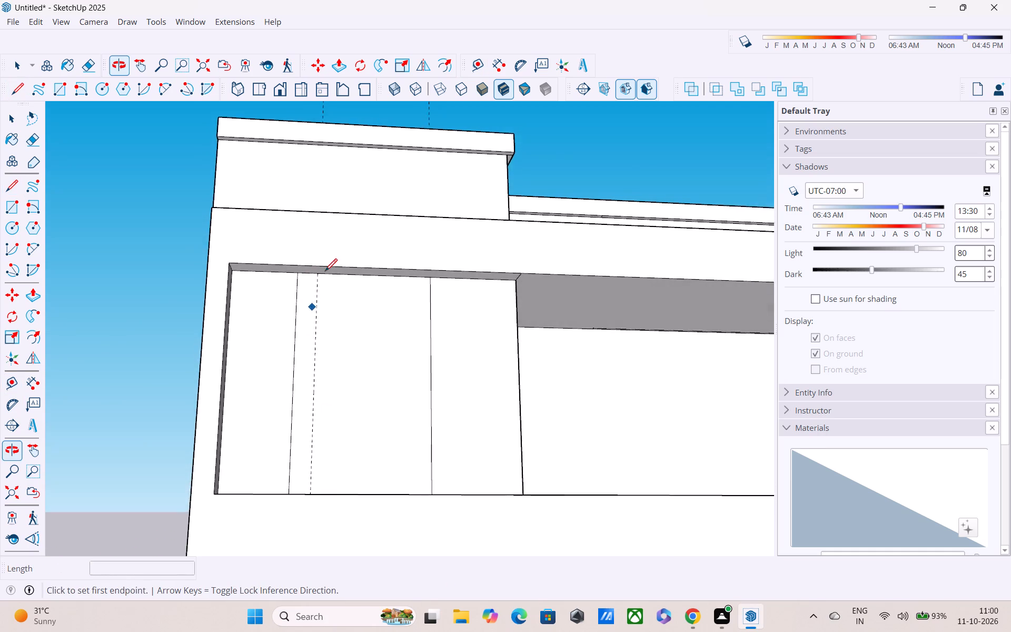
scroll(325, 274, up, 3)
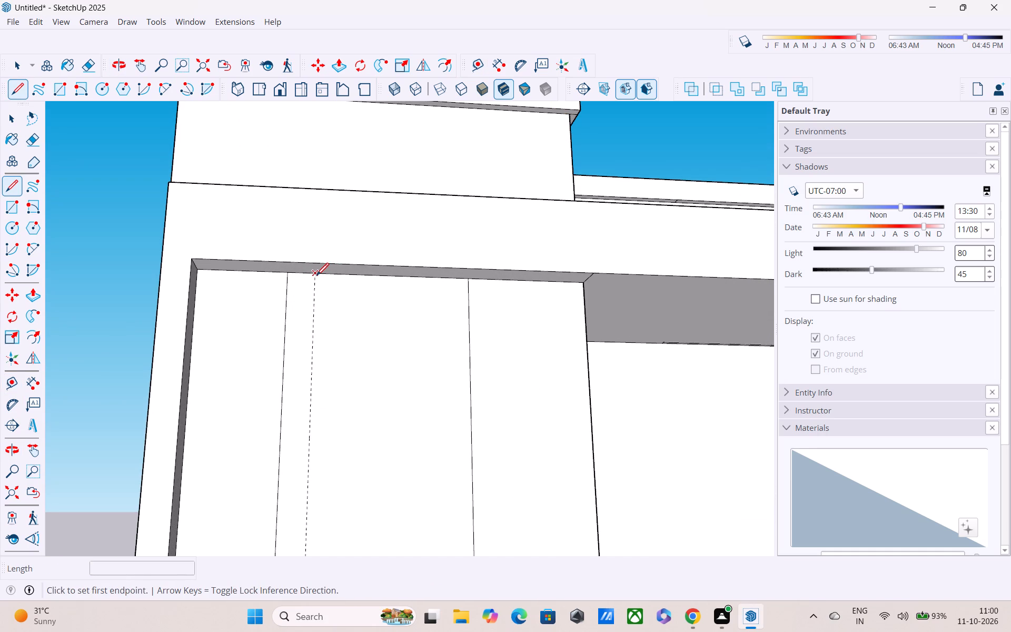
click(316, 276)
middle_drag(314, 453, 313, 509)
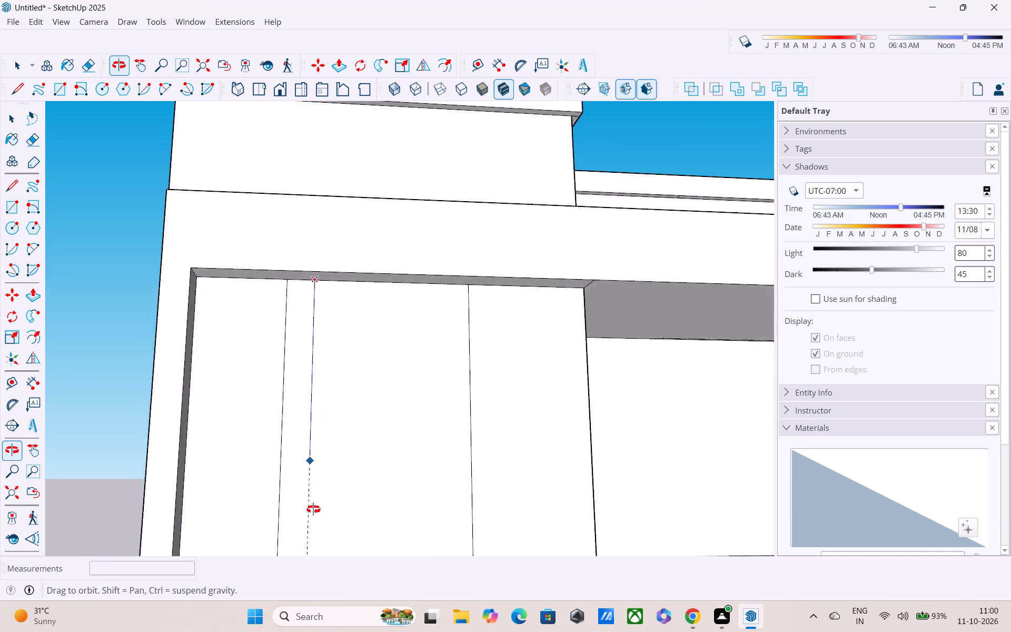
middle_drag(313, 509, 311, 553)
scroll(306, 540, down, 3)
middle_drag(310, 532, 275, 447)
shift+middle_drag(275, 451, 22, 544)
shift+middle_drag(57, 518, 321, 422)
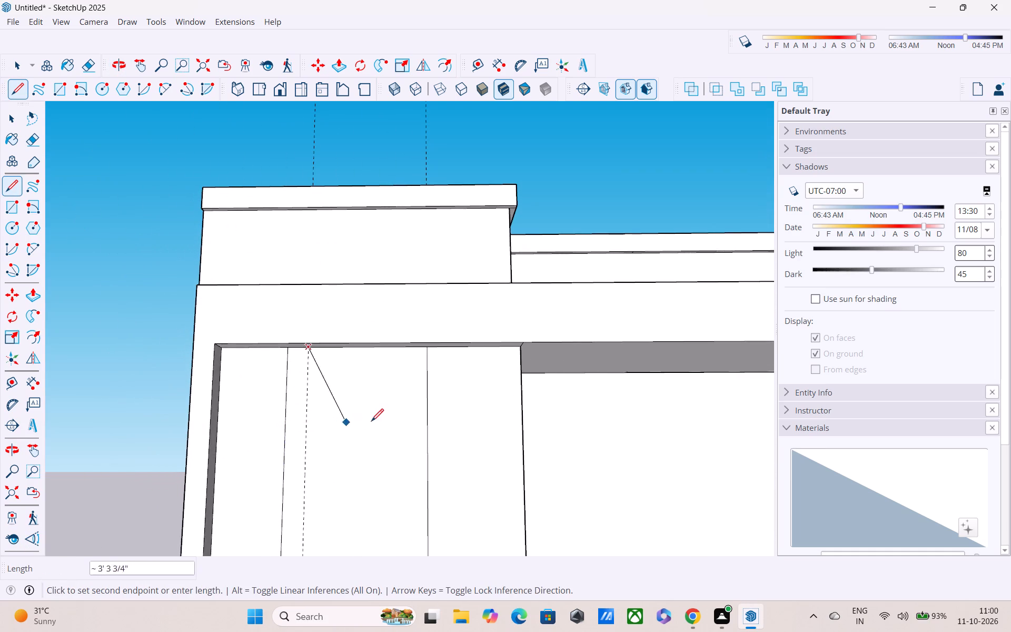
scroll(373, 431, down, 2)
middle_drag(368, 462, 283, 473)
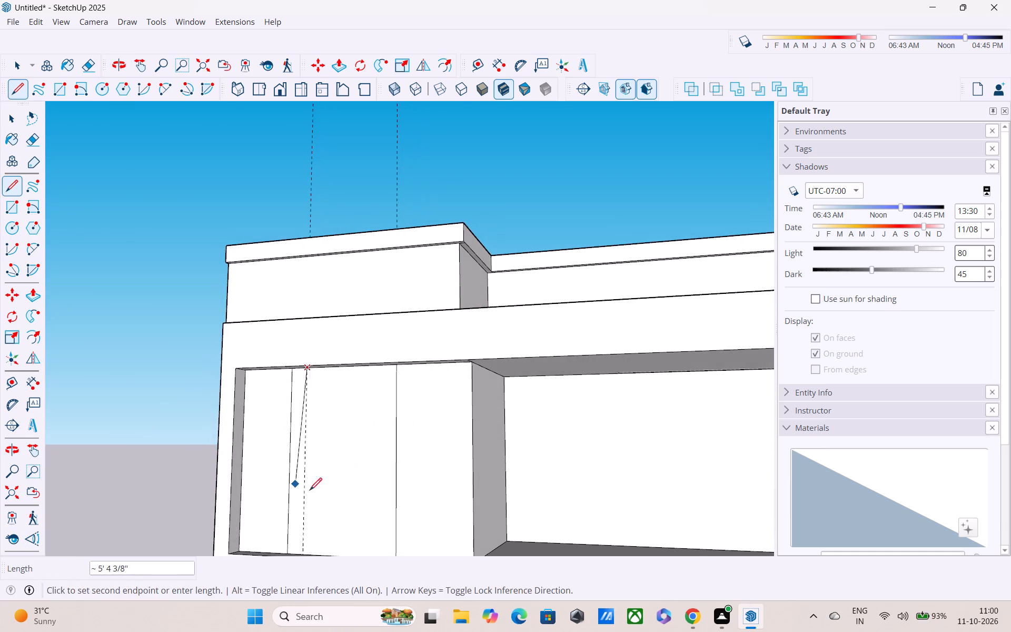
middle_drag(313, 495, 293, 540)
scroll(299, 546, up, 1)
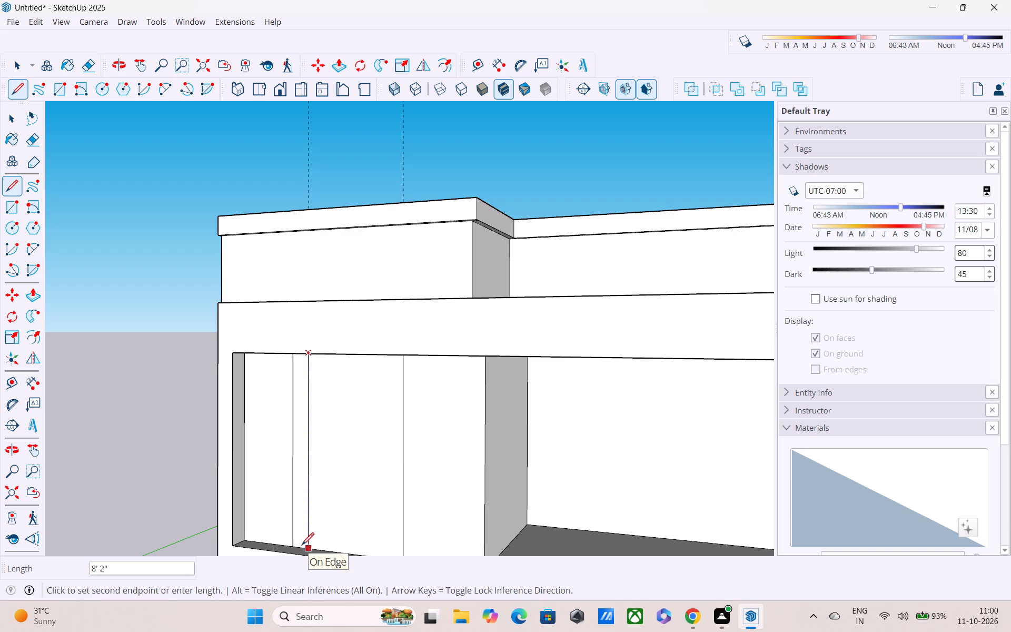
click(308, 550)
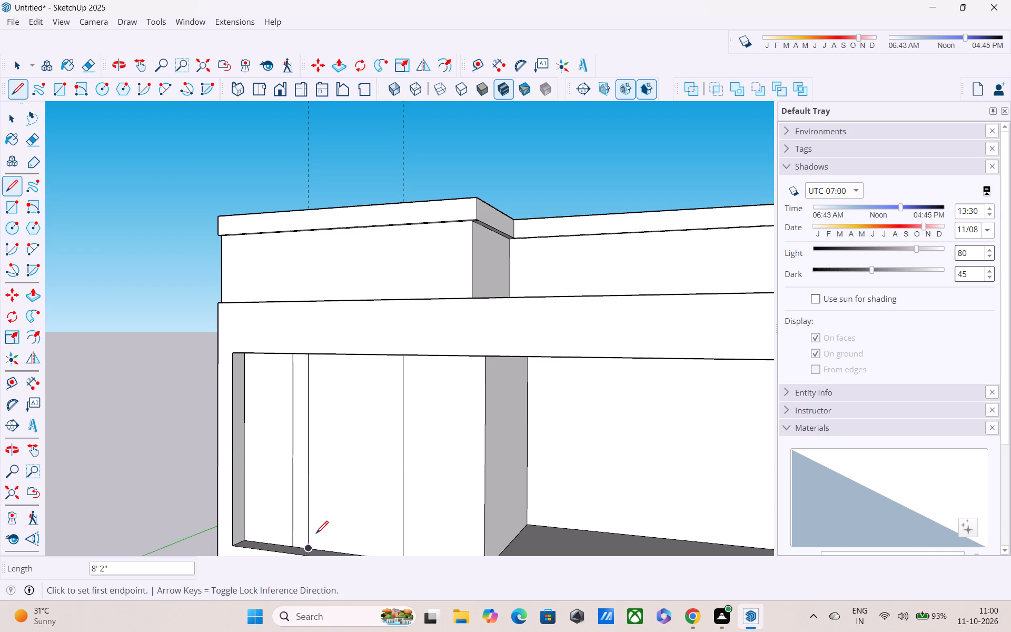
key(Escape)
middle_drag(320, 518, 307, 496)
scroll(320, 518, up, 1)
middle_drag(307, 478, 376, 487)
key(Escape)
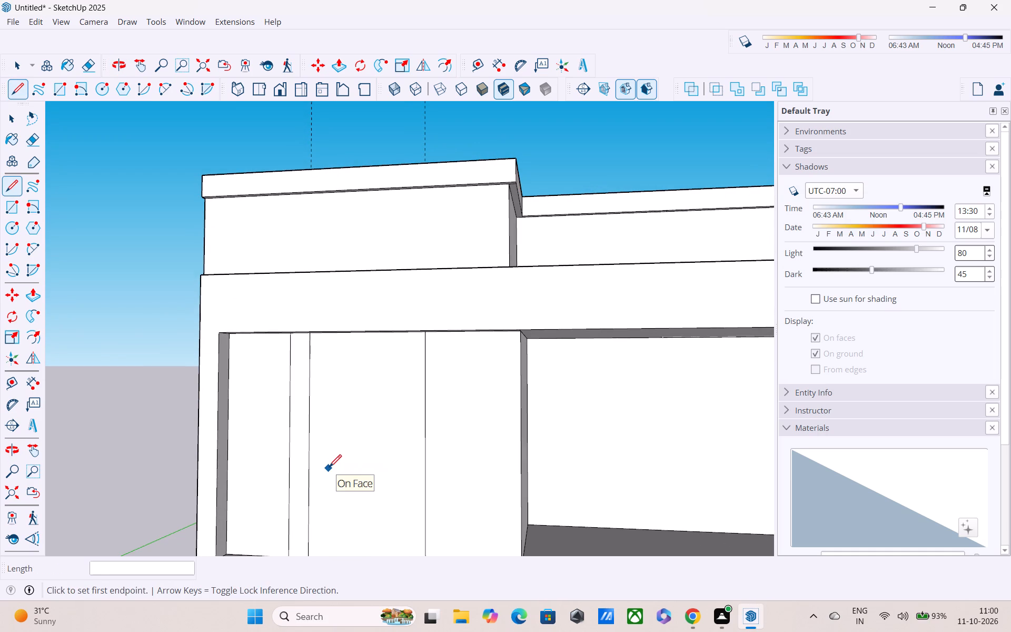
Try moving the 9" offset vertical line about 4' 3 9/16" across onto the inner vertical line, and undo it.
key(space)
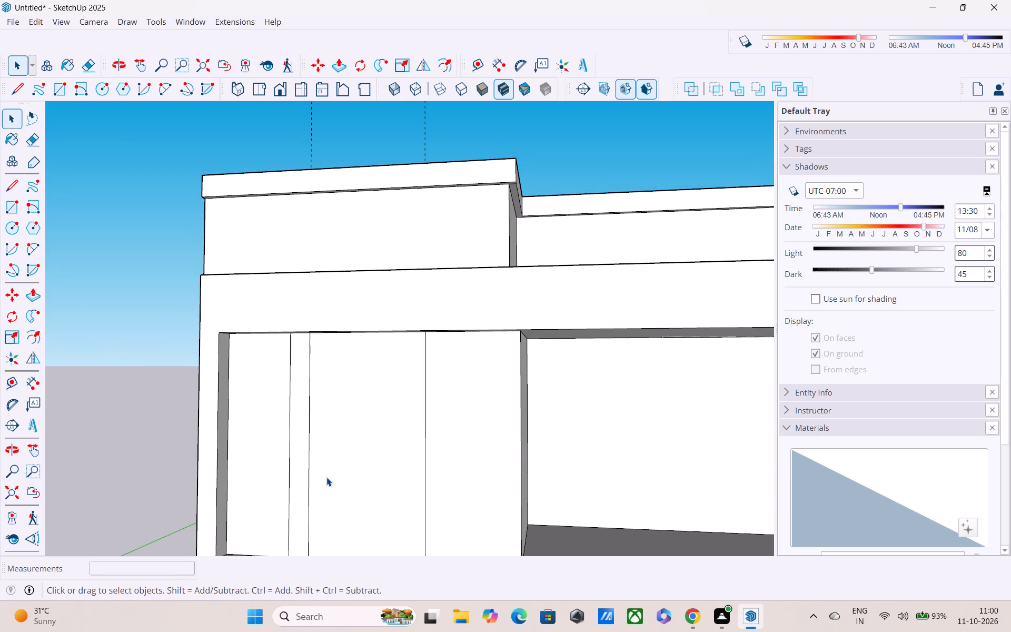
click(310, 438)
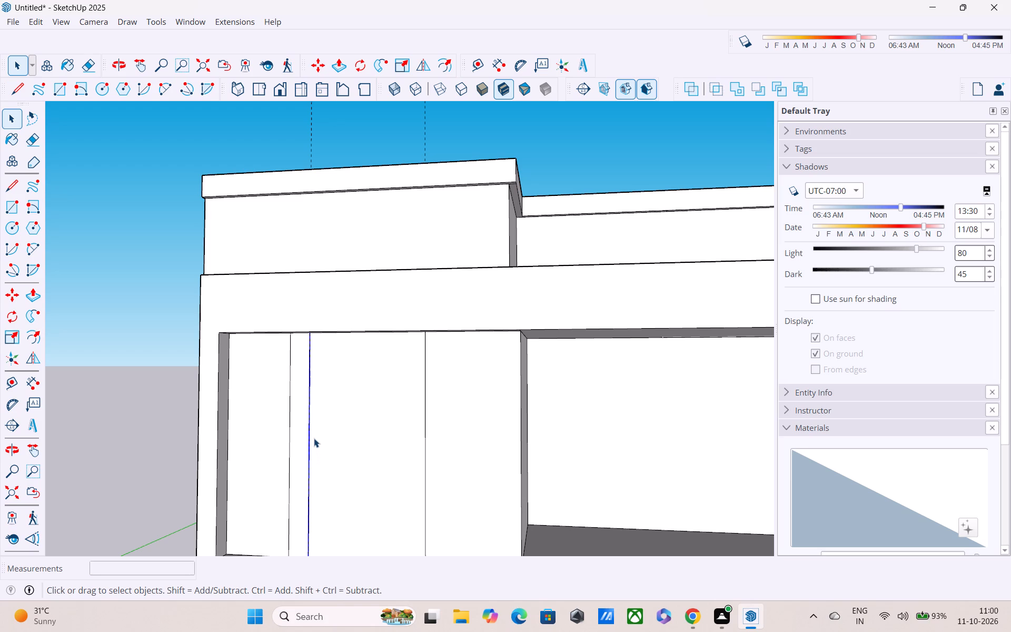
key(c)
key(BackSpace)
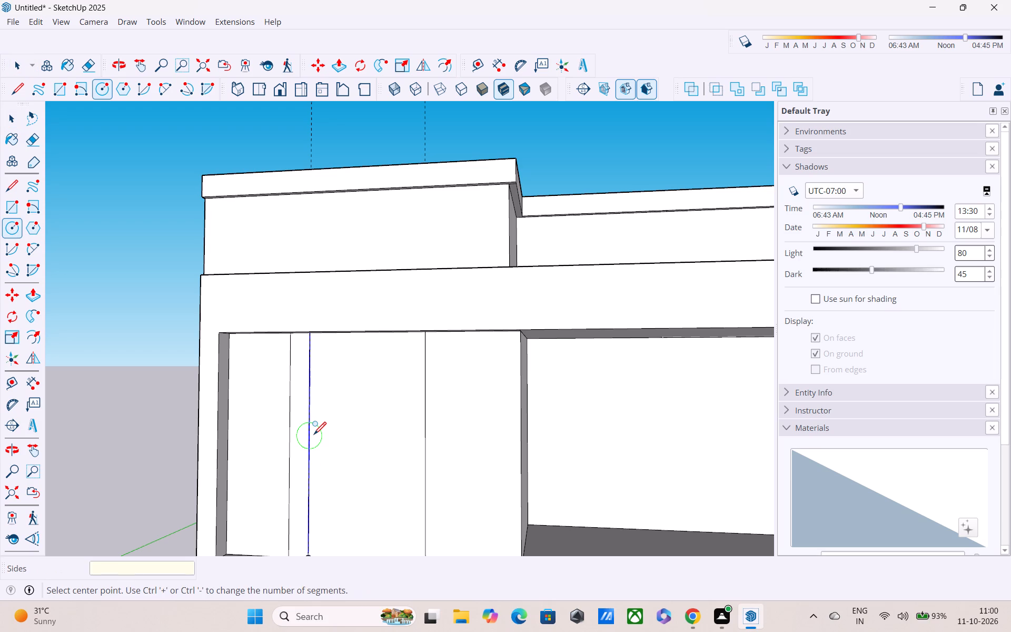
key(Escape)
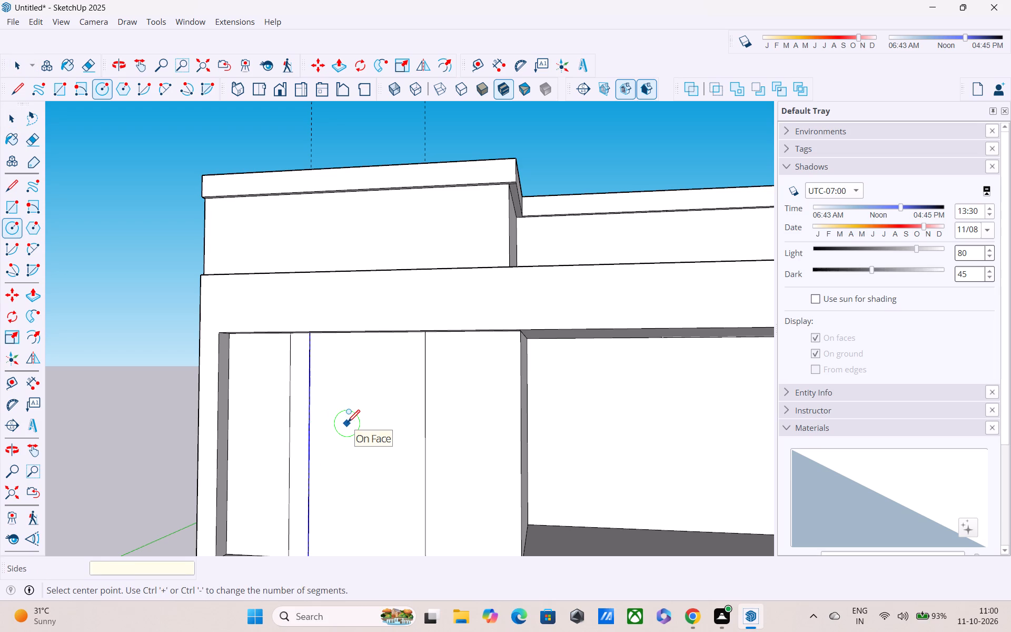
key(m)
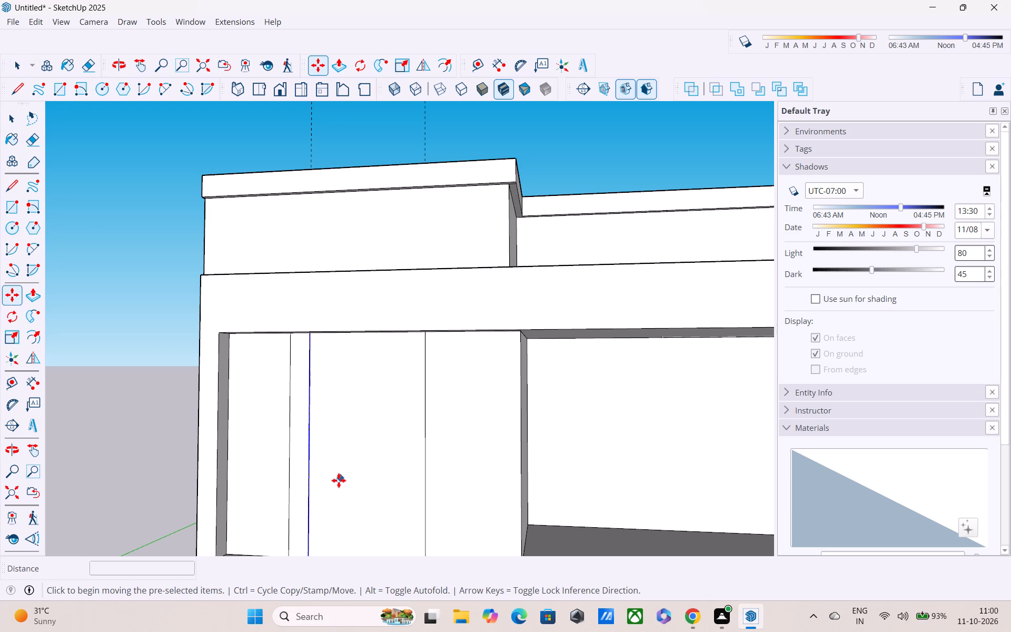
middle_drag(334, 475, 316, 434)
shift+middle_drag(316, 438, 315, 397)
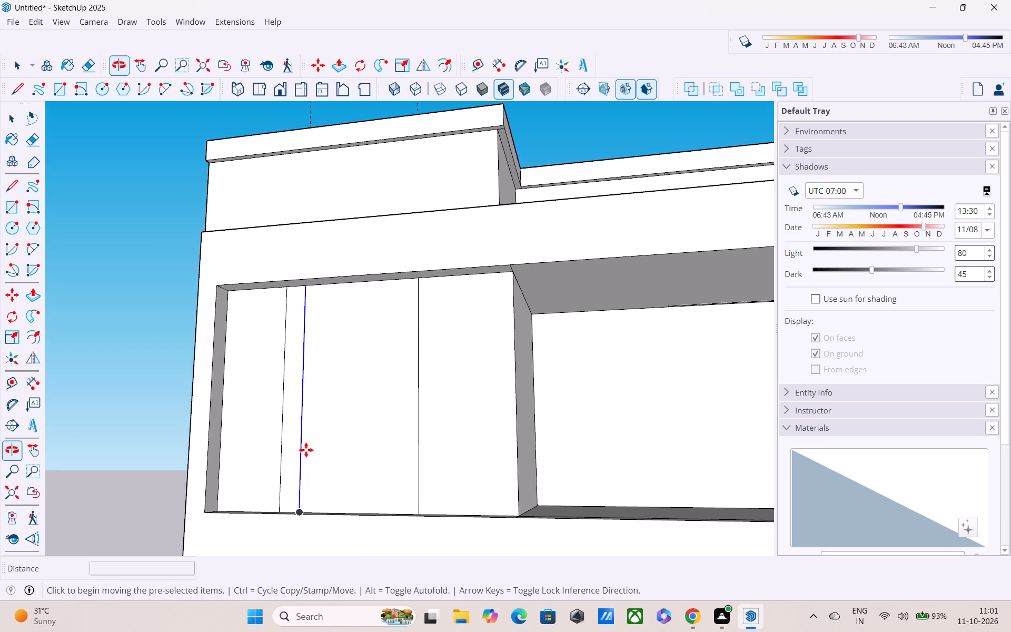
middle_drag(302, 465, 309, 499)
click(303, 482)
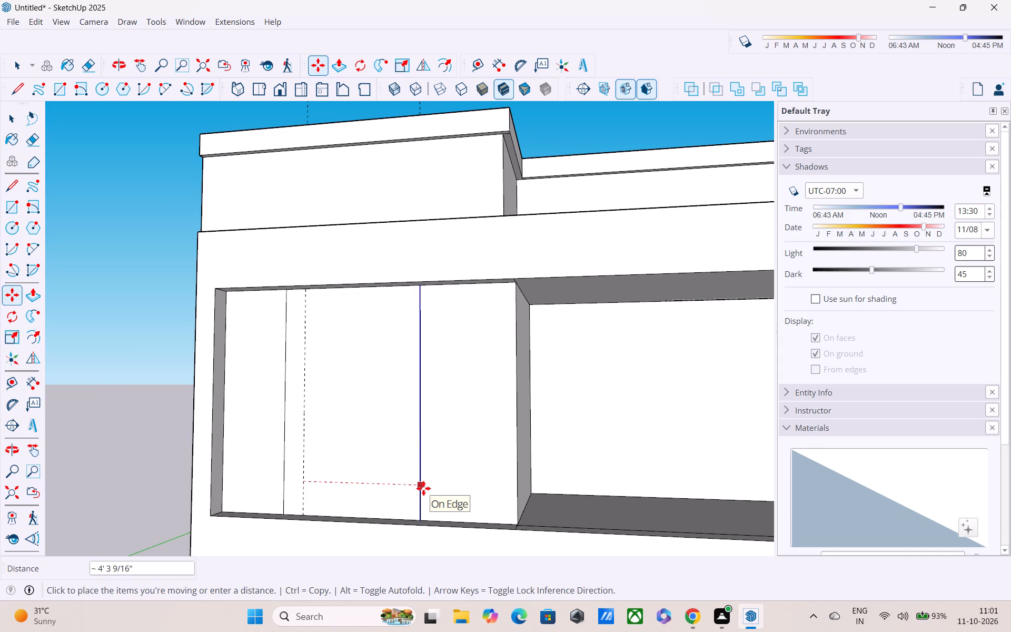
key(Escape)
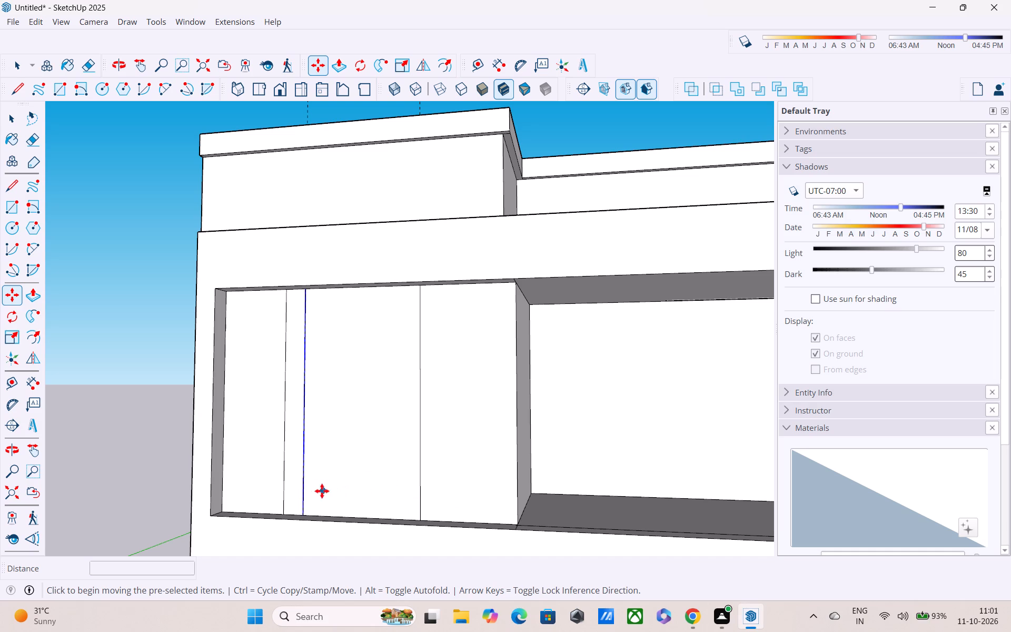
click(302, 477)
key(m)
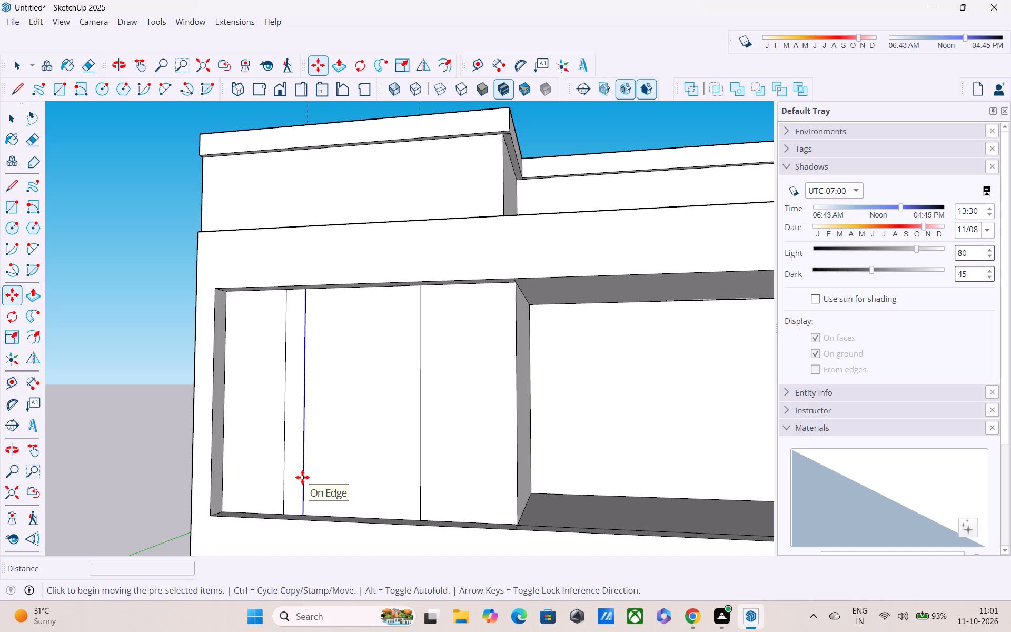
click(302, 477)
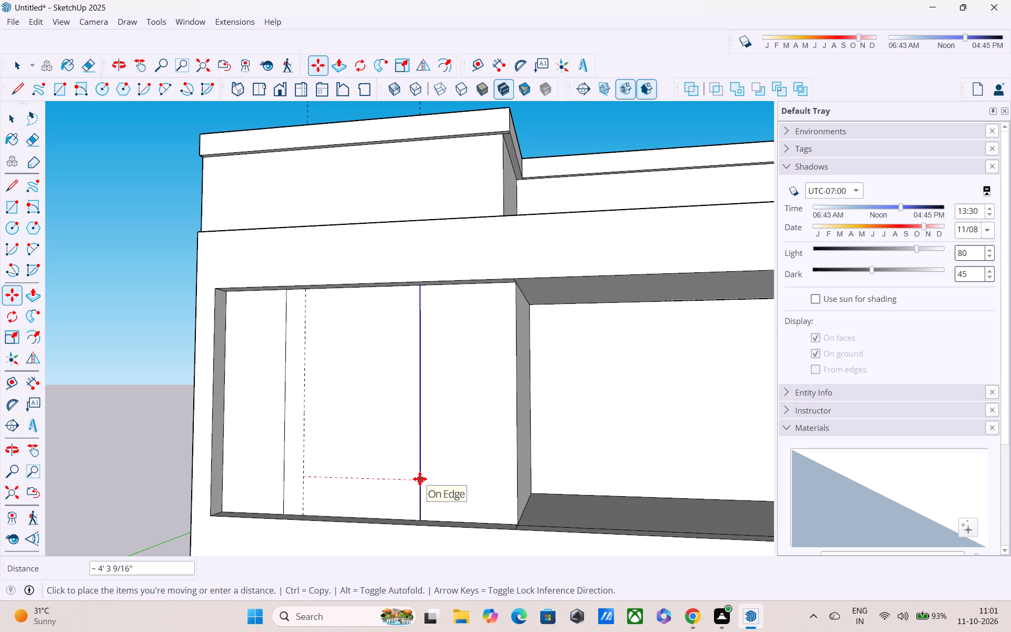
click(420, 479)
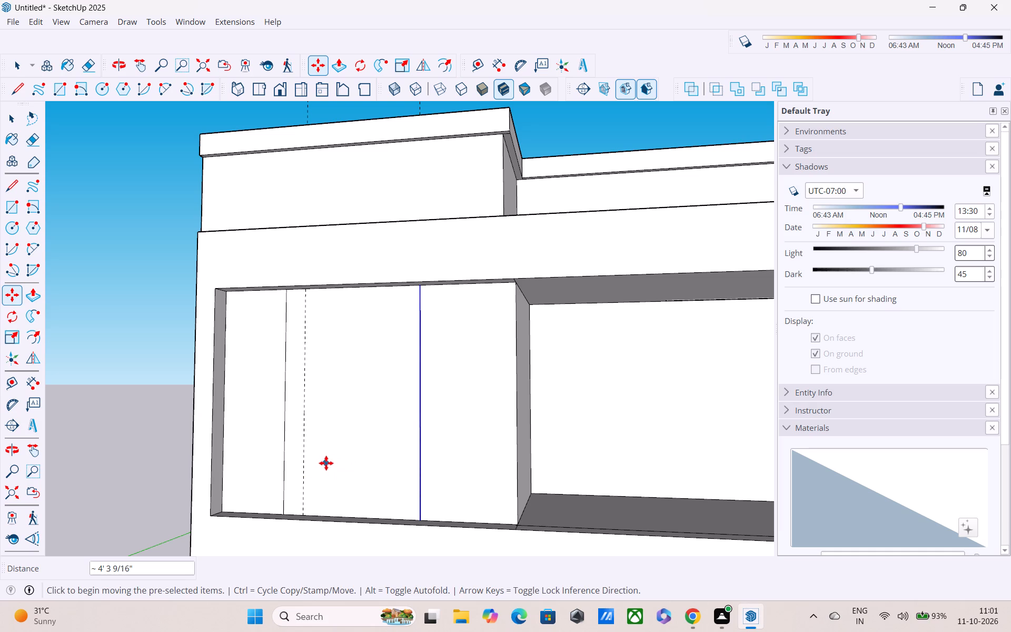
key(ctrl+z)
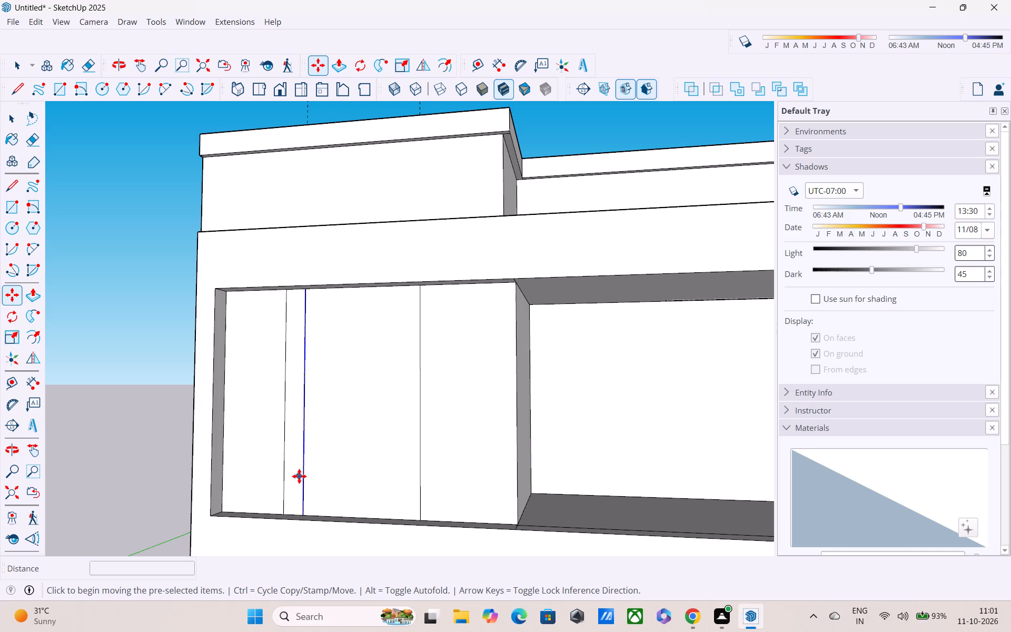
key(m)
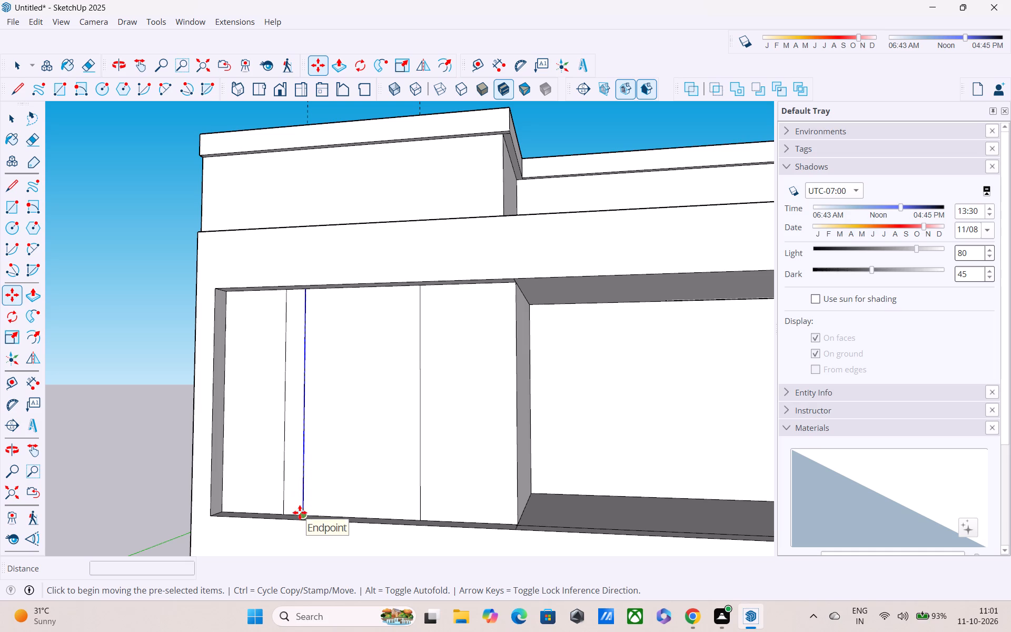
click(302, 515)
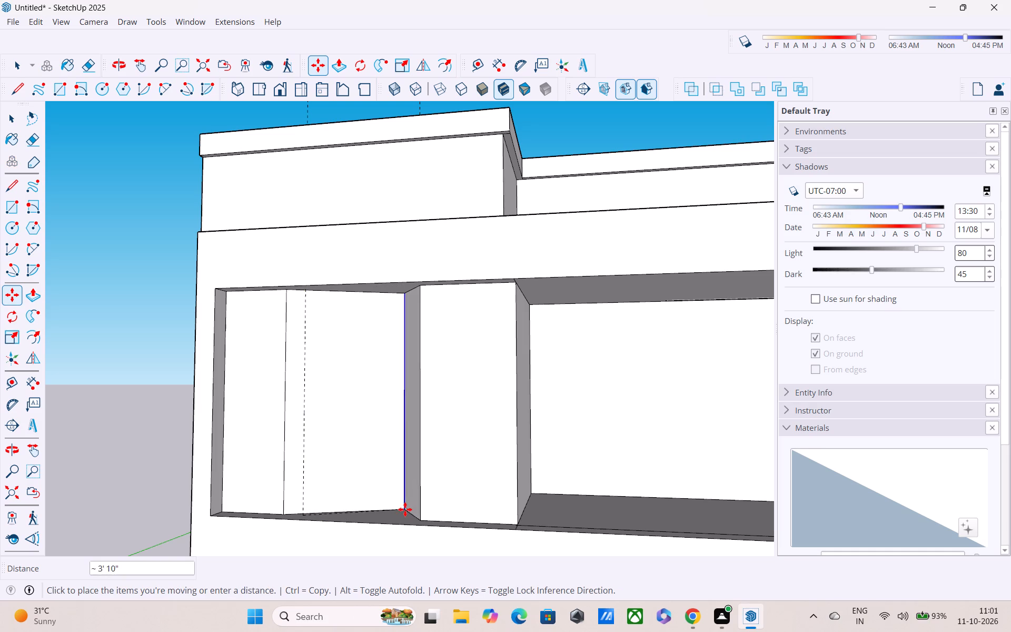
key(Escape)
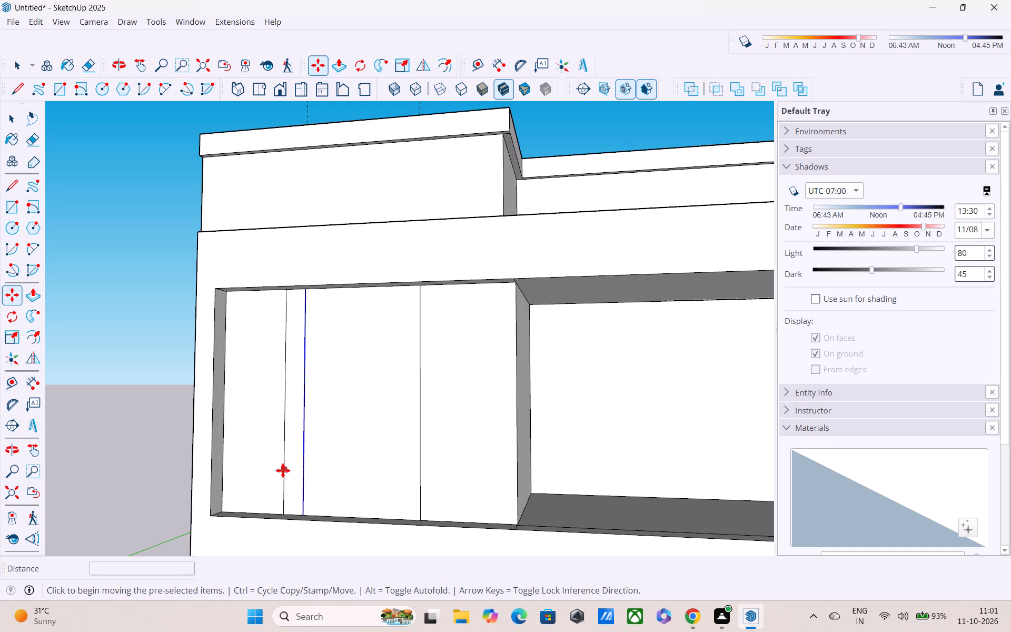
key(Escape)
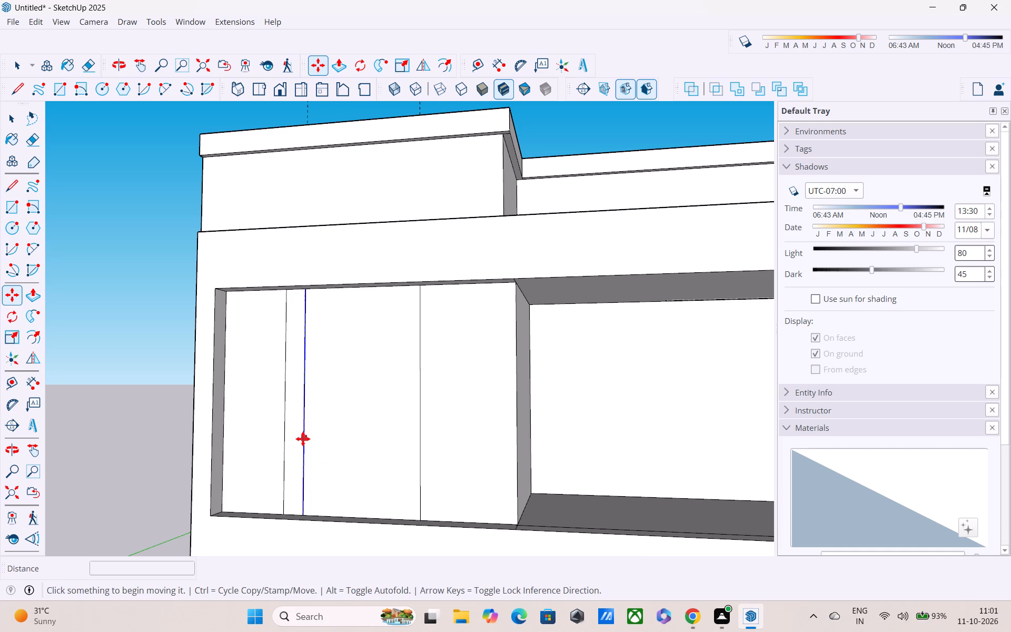
Copy the 9" offset vertical line about 4' 3 9/16" onto the inner vertical line, dividing the gap into 10 equal spaces (/10).
click(303, 439)
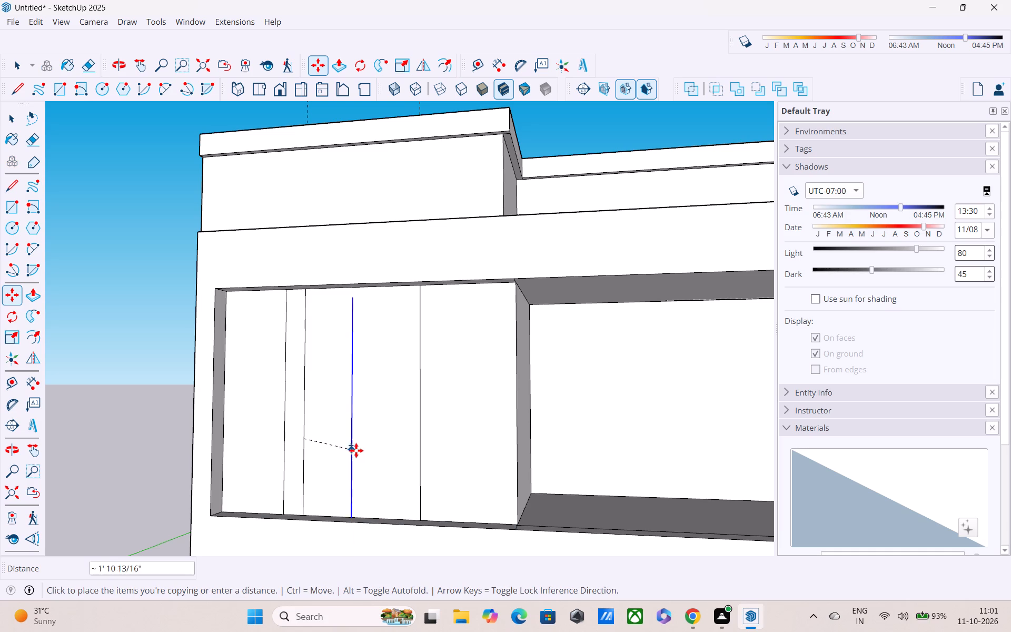
click(420, 440)
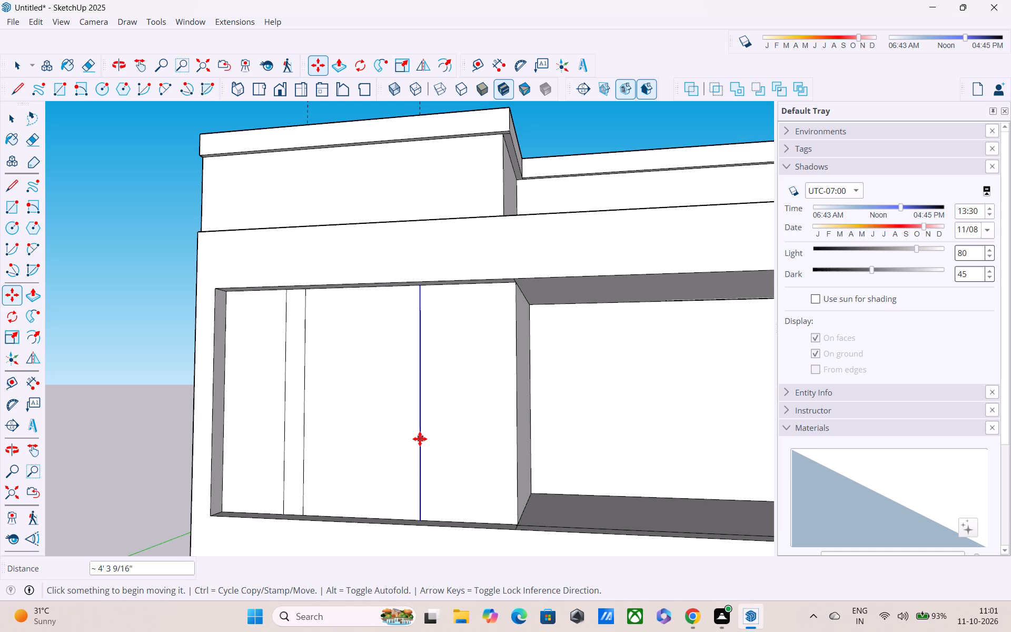
key(slash)
text(10)
key(Return)
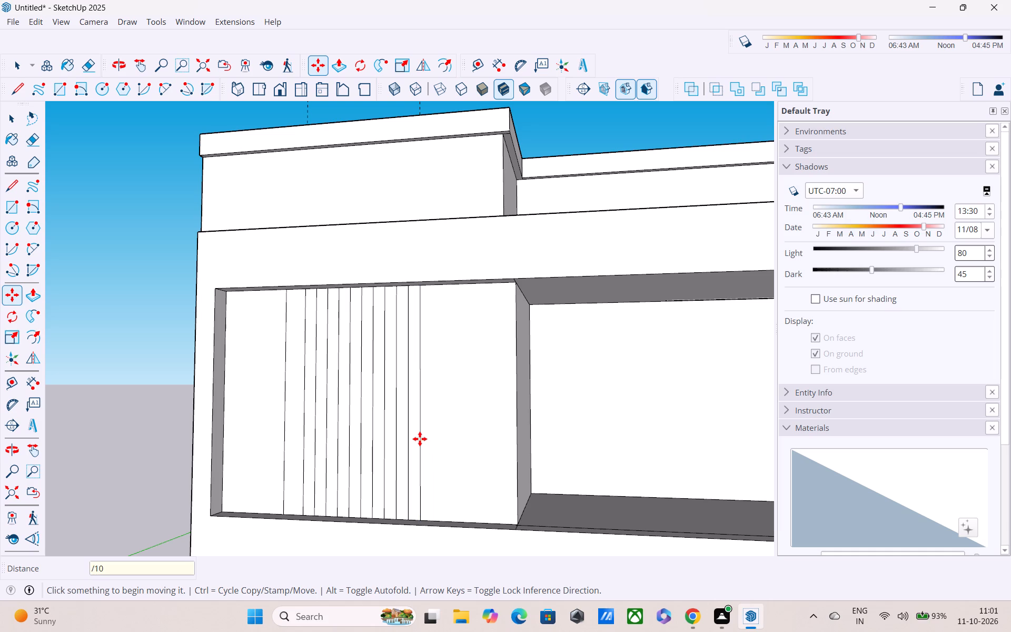
Draw a line about 5' 9/16" long along the wall panel's top edge, from the outer vertical line to the inner one.
middle_drag(353, 422, 444, 526)
scroll(319, 343, up, 1)
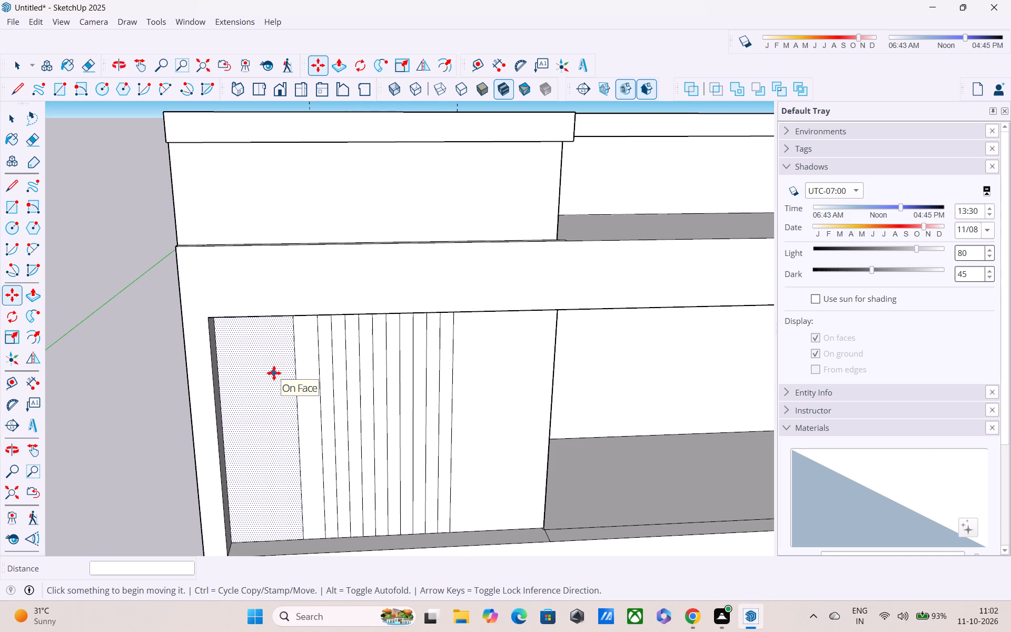
key(Escape)
scroll(301, 400, up, 1)
scroll(313, 389, down, 2)
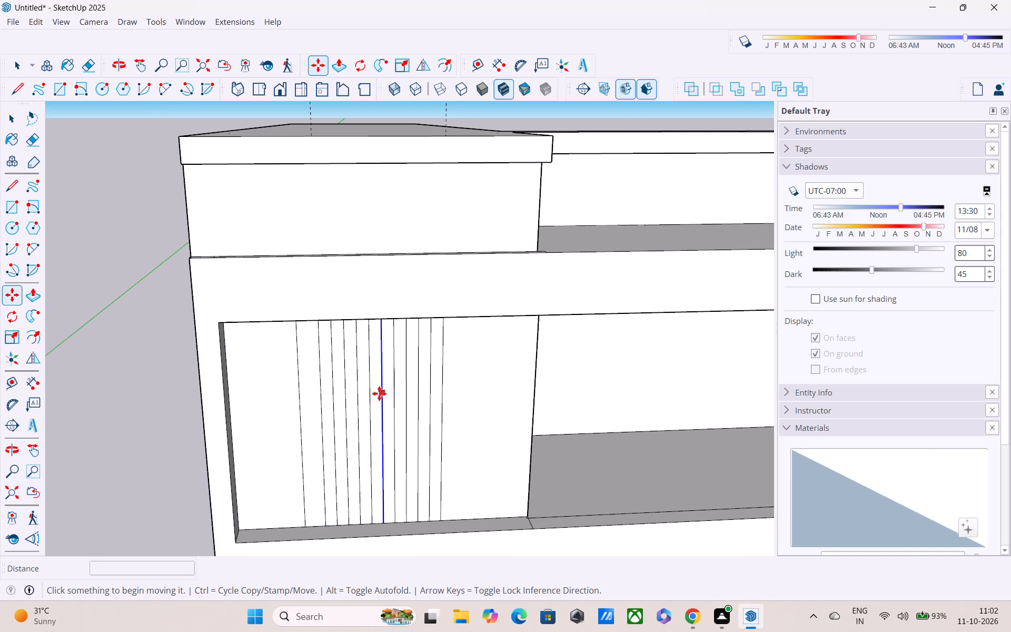
middle_drag(379, 393, 331, 345)
key(Escape)
middle_drag(346, 345, 330, 202)
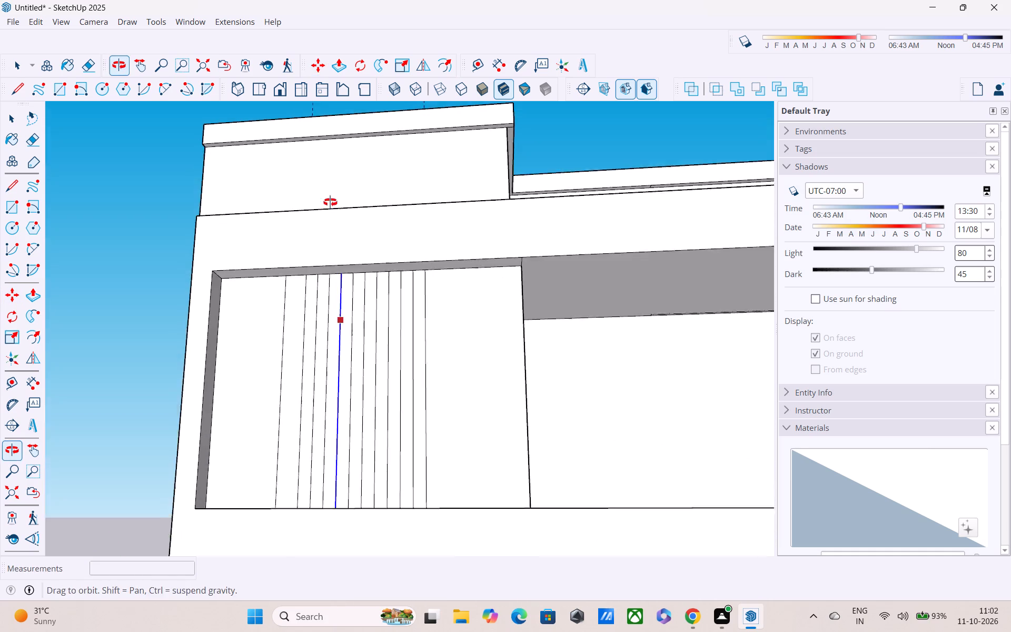
middle_drag(330, 202, 330, 199)
key(l)
scroll(336, 308, up, 2)
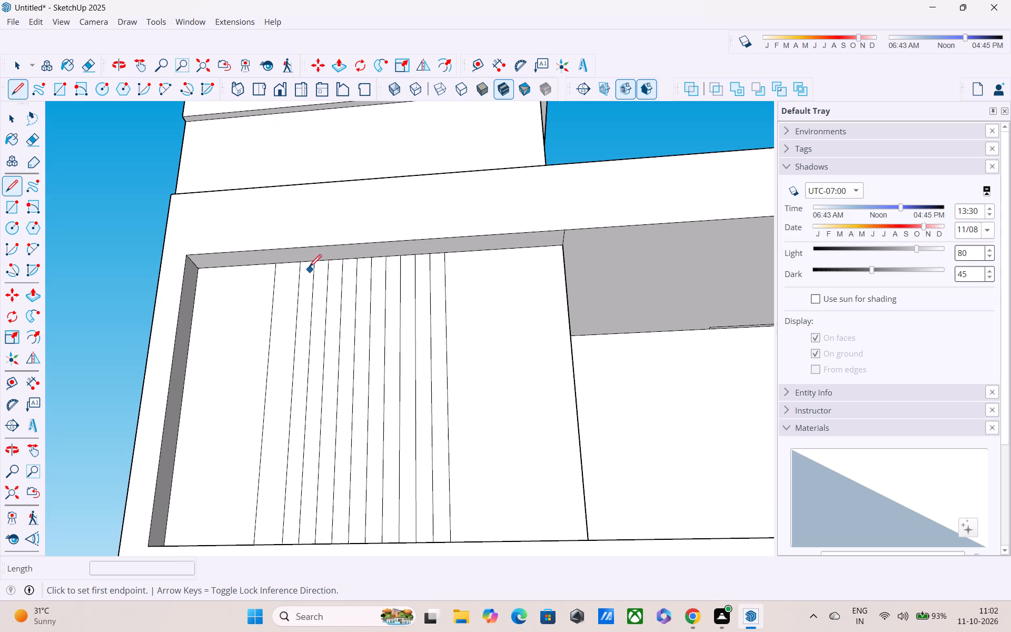
click(276, 270)
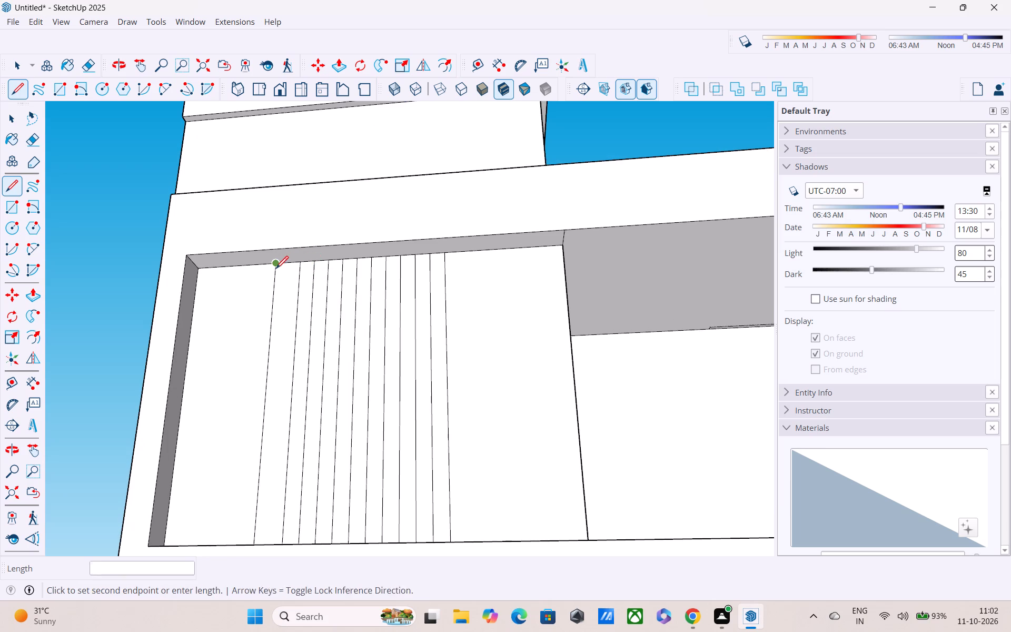
click(445, 256)
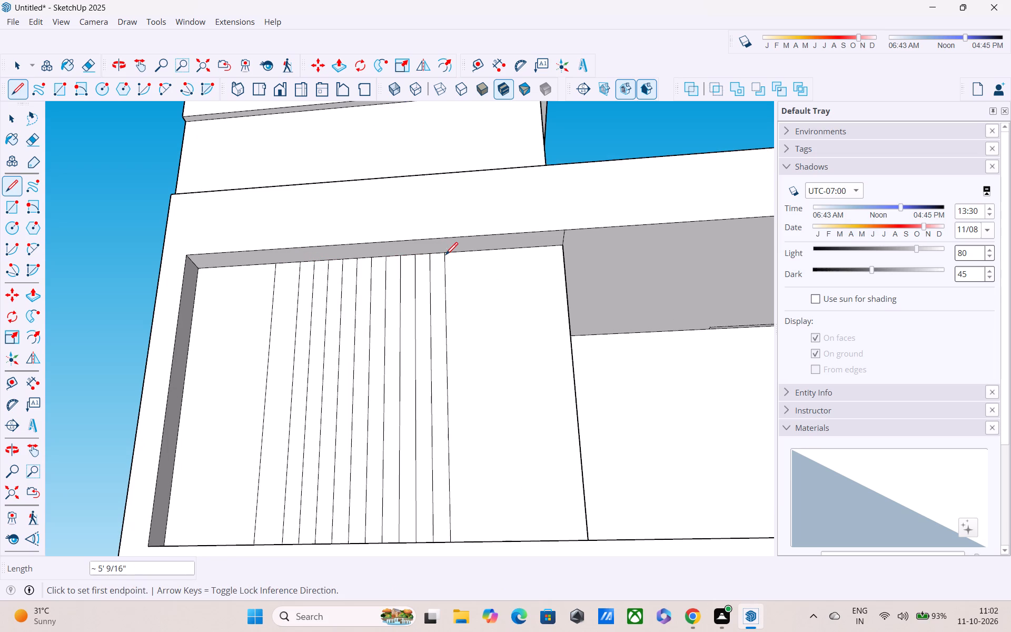
key(Escape)
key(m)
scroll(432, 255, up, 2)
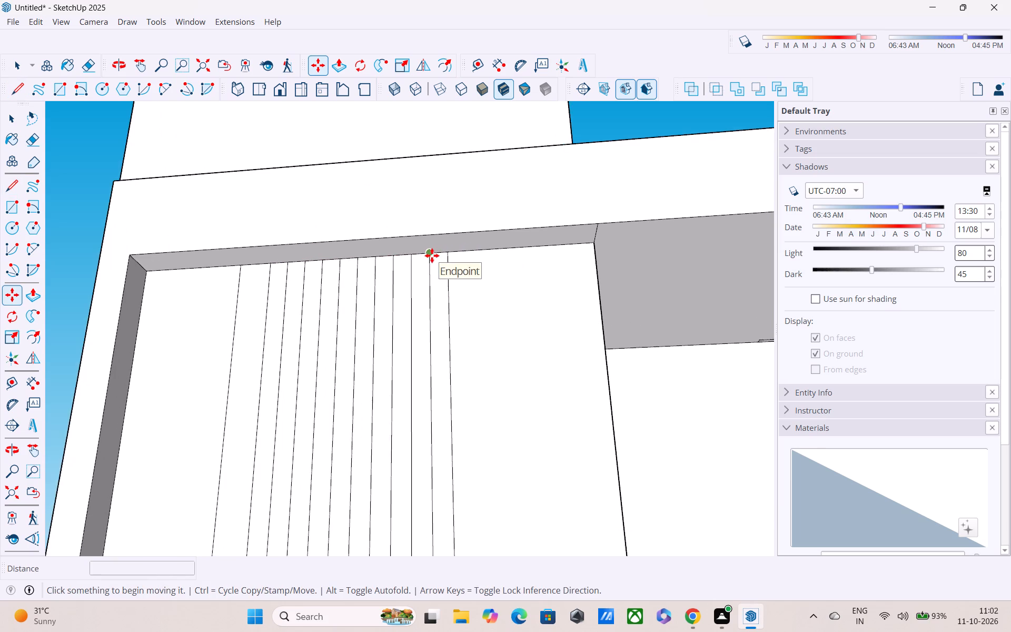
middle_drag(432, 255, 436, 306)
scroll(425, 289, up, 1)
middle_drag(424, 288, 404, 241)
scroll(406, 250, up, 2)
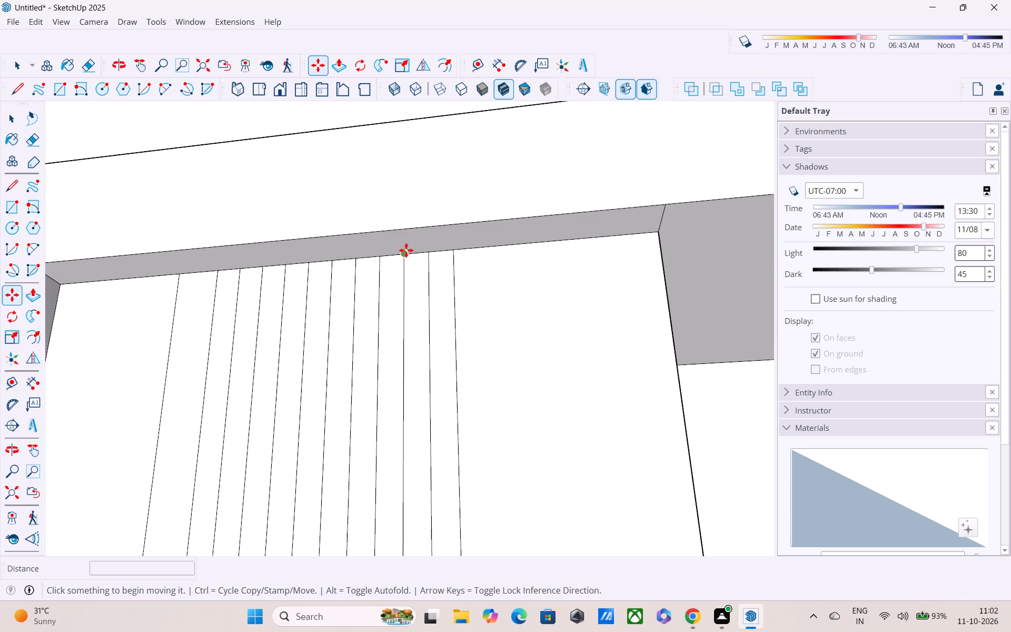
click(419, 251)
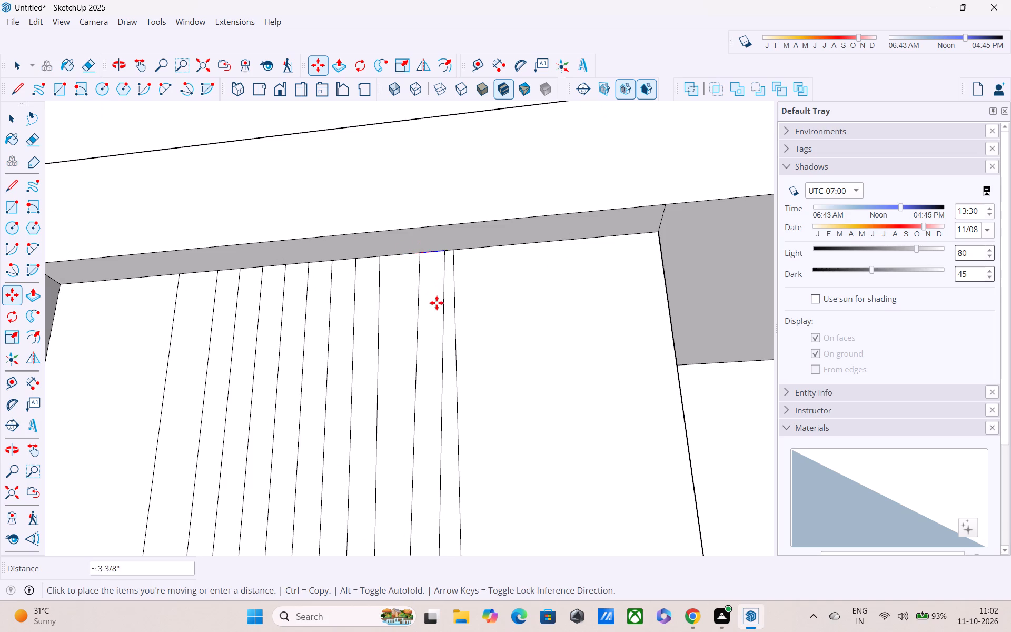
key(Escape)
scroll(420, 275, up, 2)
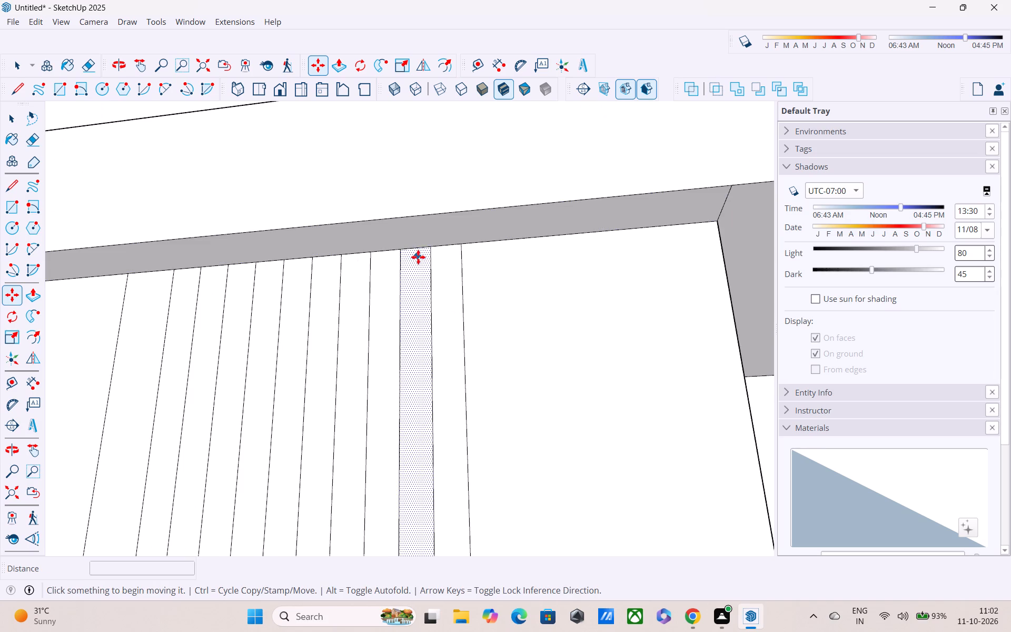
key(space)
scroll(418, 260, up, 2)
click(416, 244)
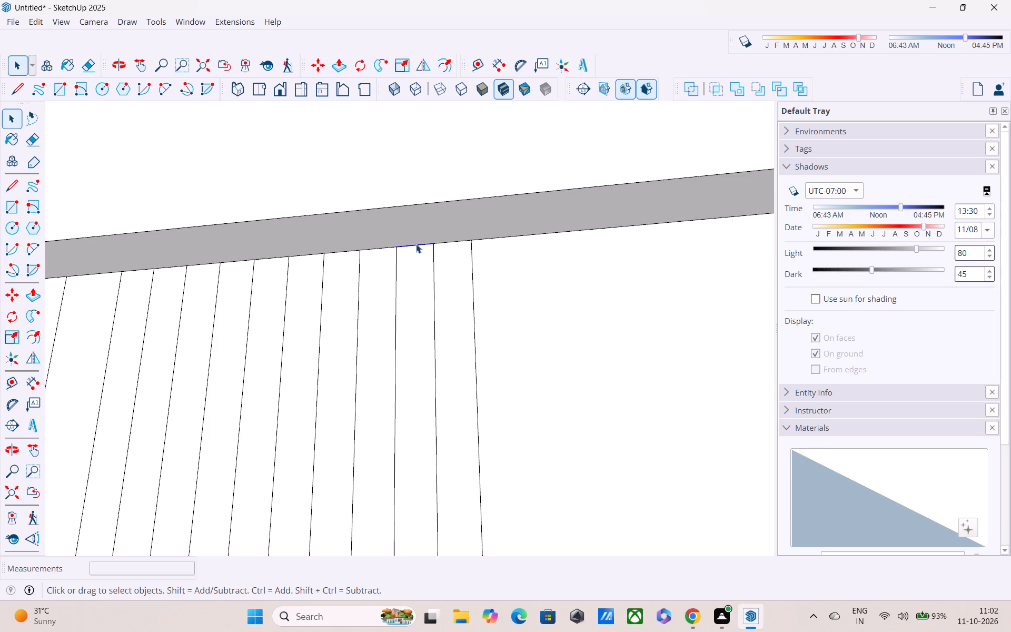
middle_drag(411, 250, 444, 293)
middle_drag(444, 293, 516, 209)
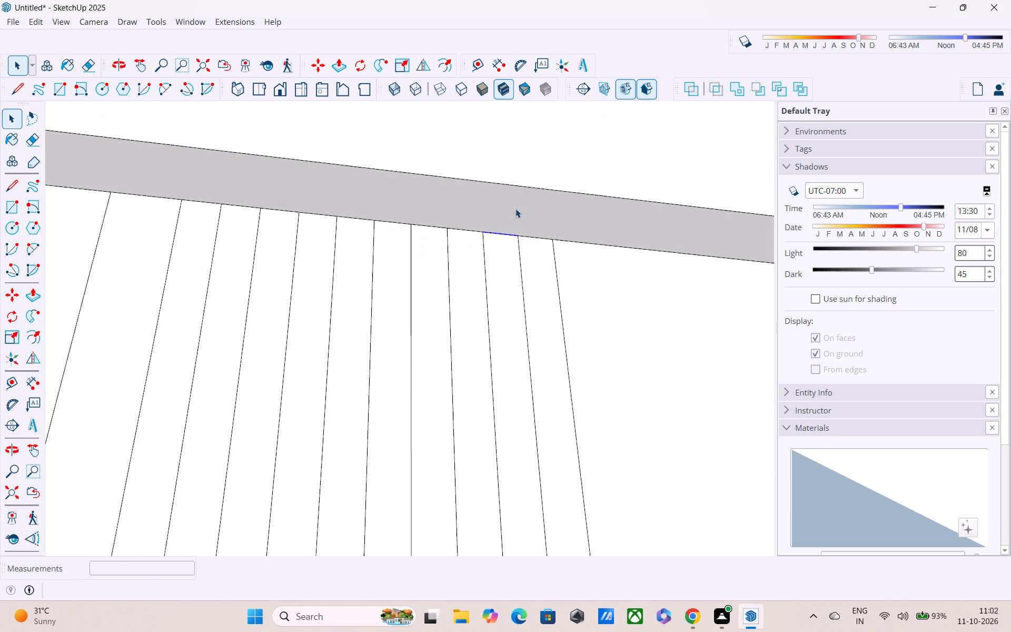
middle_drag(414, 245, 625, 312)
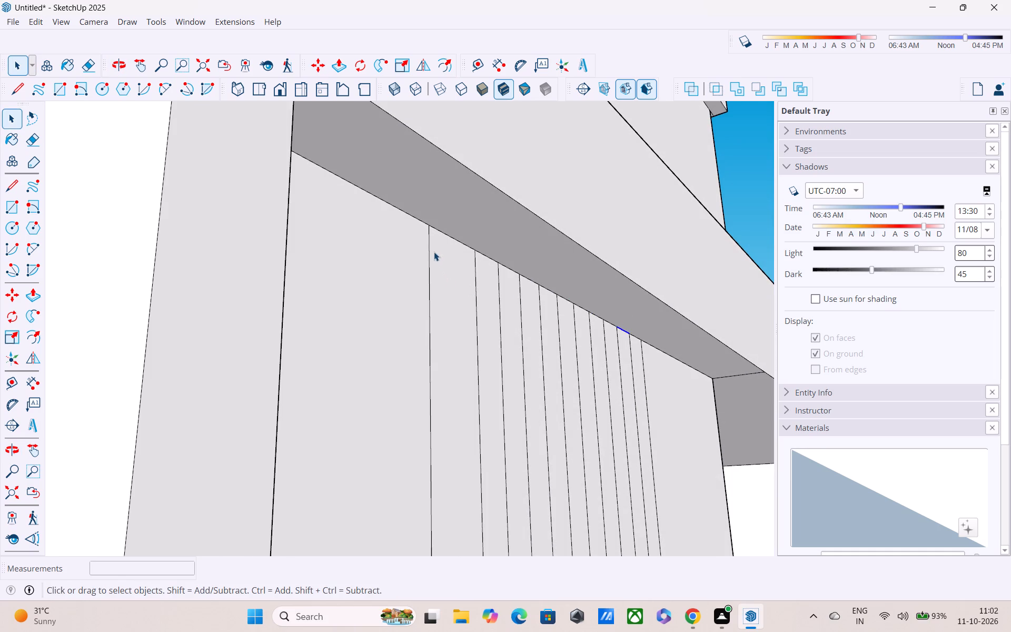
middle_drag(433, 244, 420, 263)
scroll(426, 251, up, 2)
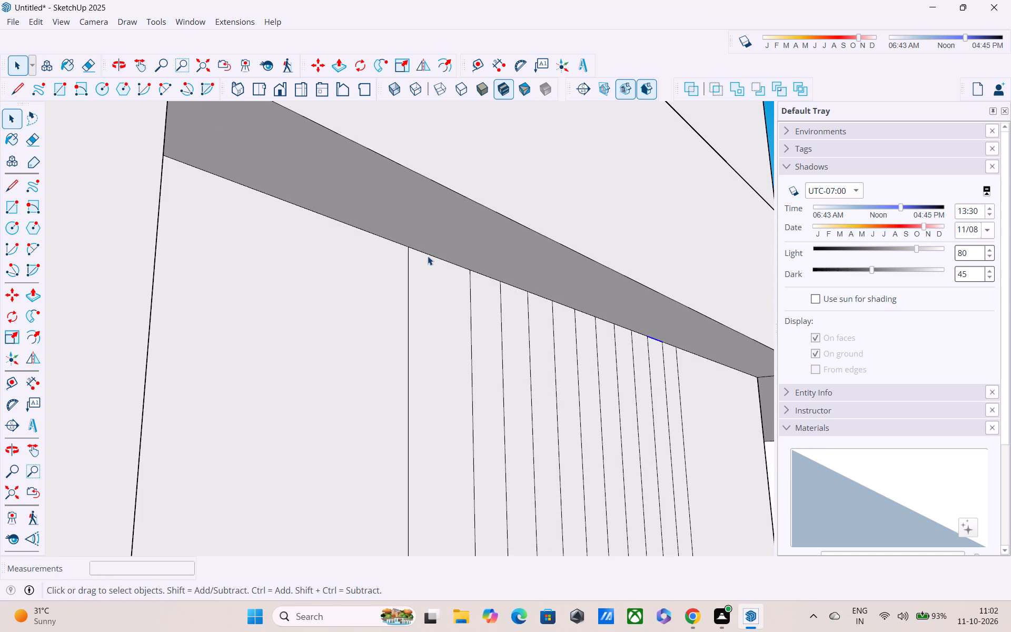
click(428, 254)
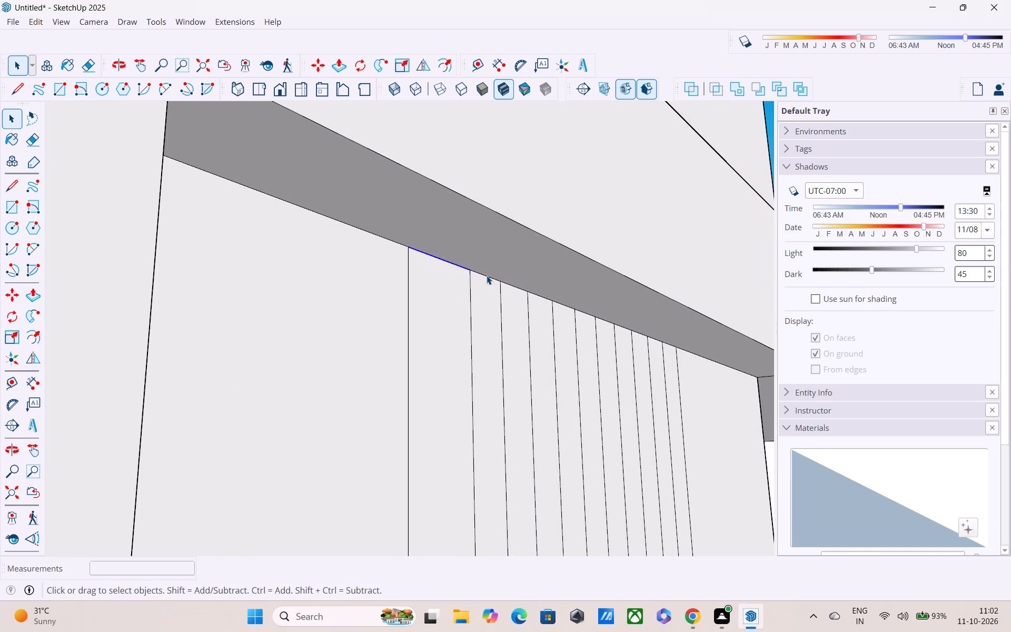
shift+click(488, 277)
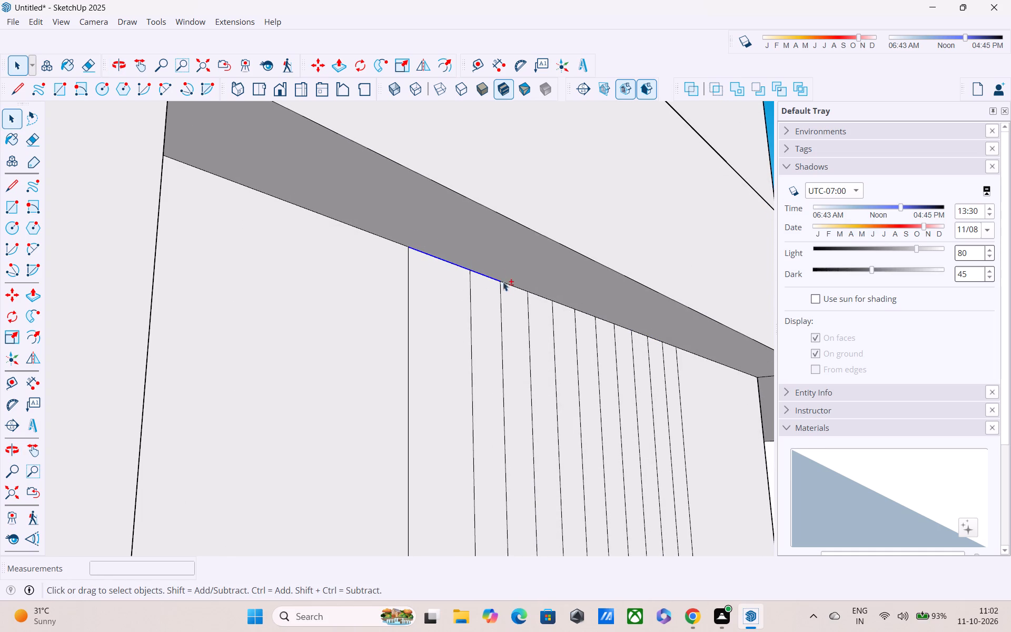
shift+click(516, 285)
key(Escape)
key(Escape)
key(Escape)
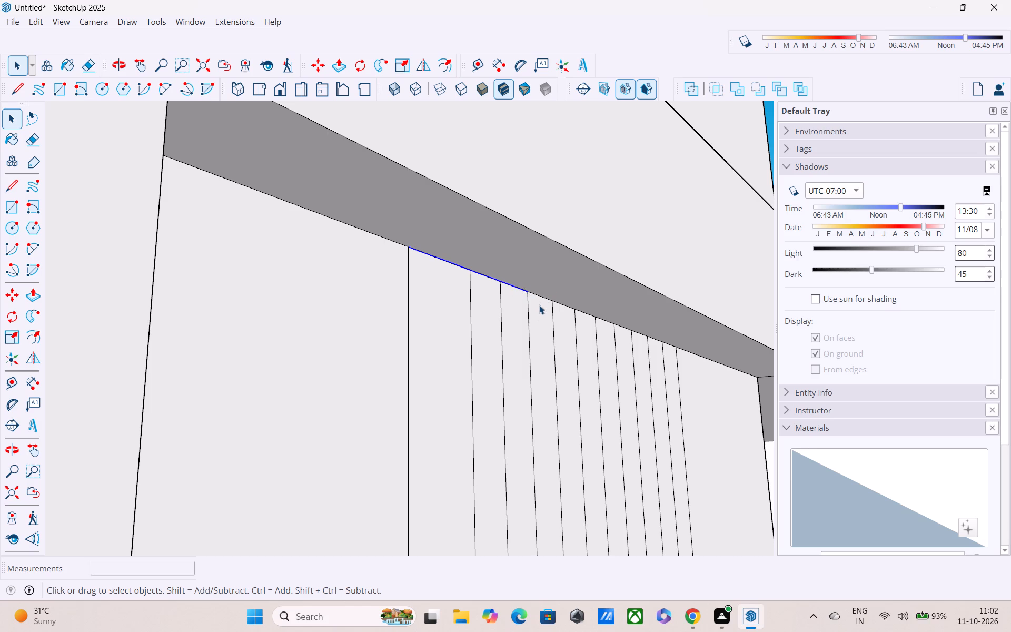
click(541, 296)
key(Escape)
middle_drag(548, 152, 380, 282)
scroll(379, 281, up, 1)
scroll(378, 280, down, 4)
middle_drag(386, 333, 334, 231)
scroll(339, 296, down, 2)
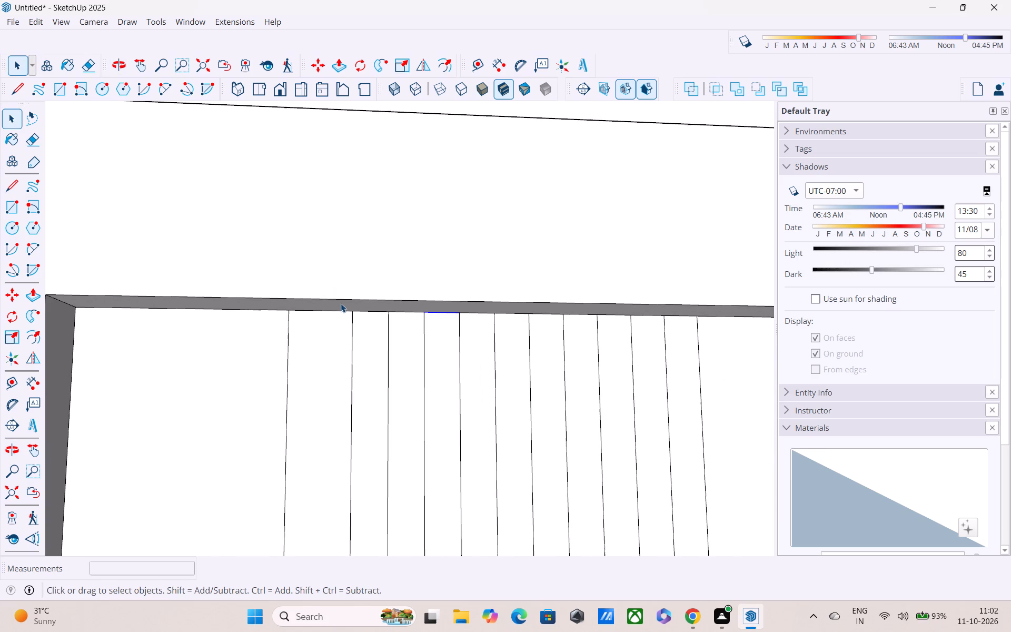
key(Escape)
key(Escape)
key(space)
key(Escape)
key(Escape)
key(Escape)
Place a horizontal guide 9" below the top edge of the upper-floor wall panel.
key(l)
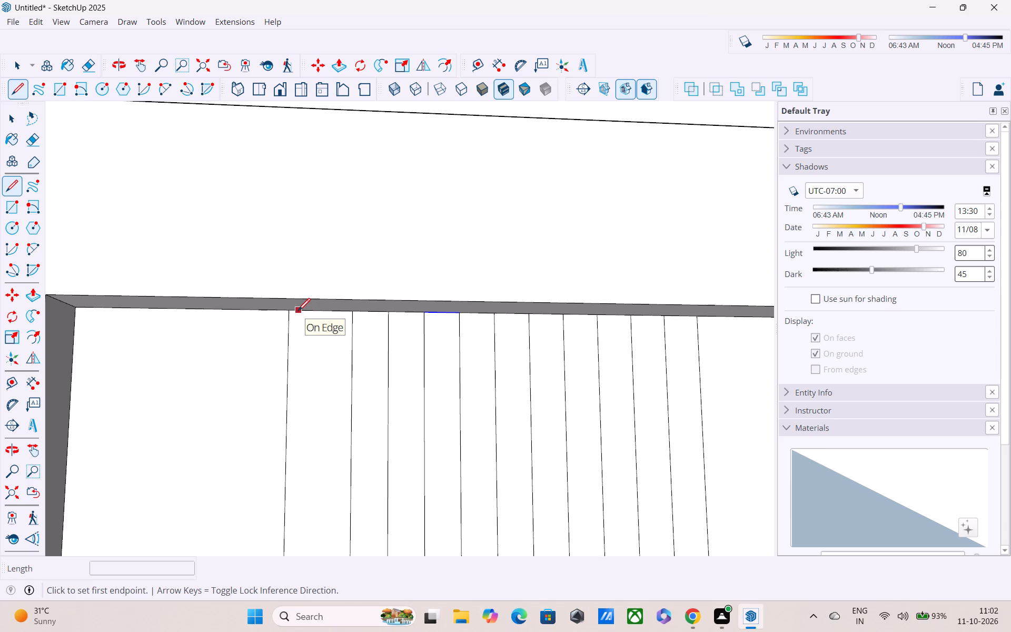
key(t)
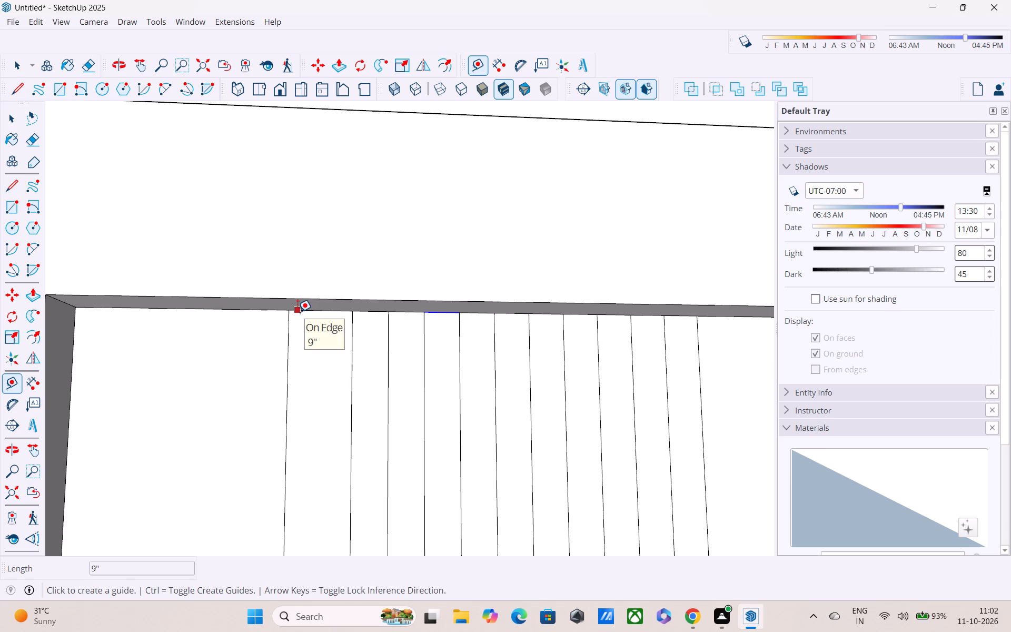
click(292, 312)
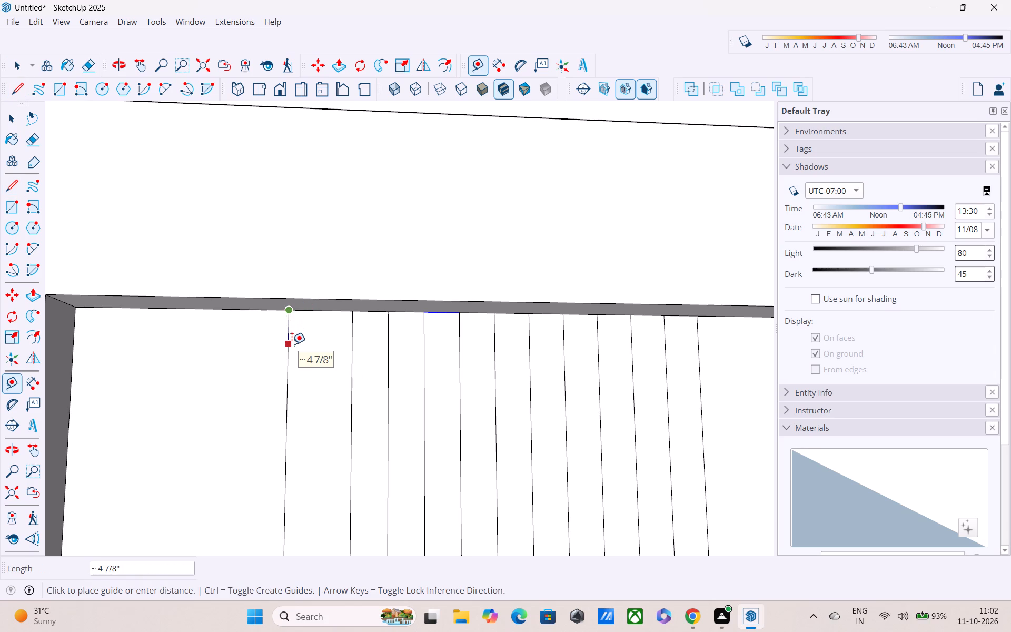
click(315, 318)
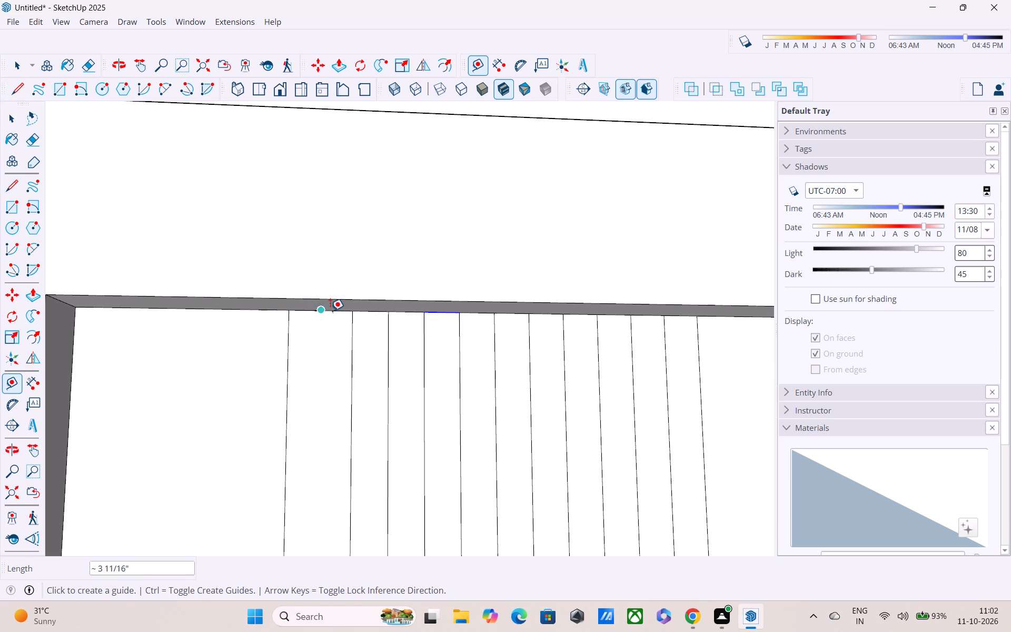
click(331, 310)
middle_drag(344, 368, 464, 379)
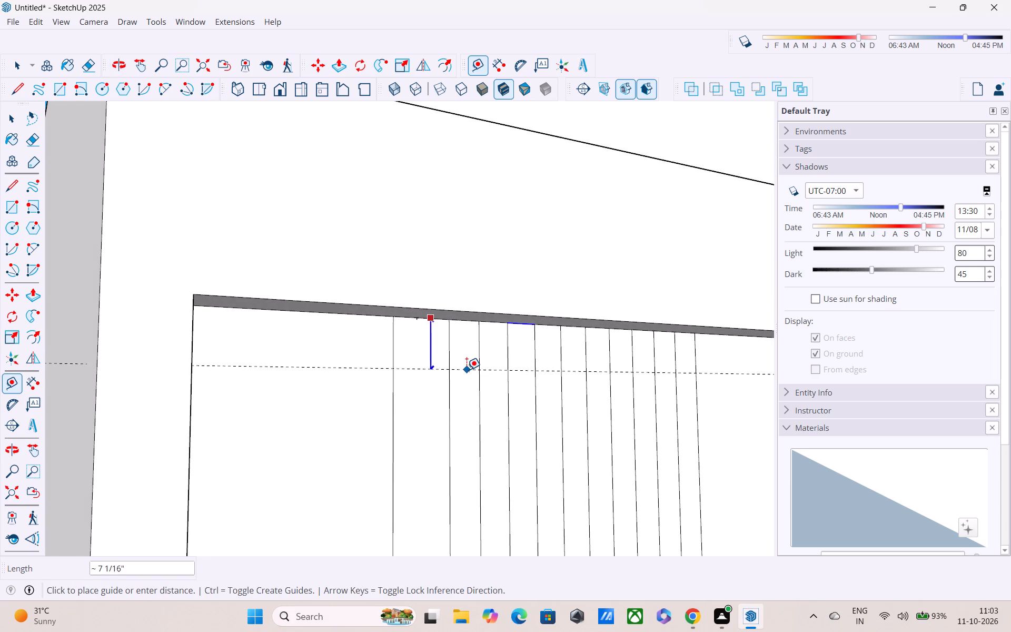
key(shift+quotedbl)
key(Return)
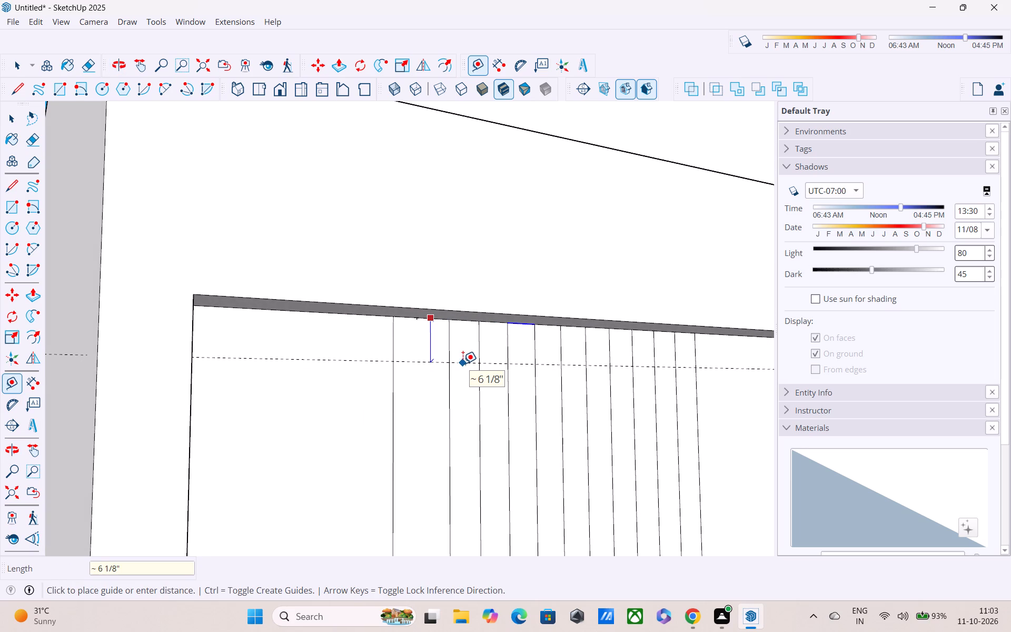
key(9)
key(shift+quotedbl)
key(Return)
Draw a horizontal line about 5' 9/16" long on the 9" guide, from the outer vertical line to the inner one.
scroll(463, 363, down, 3)
middle_drag(480, 372, 455, 368)
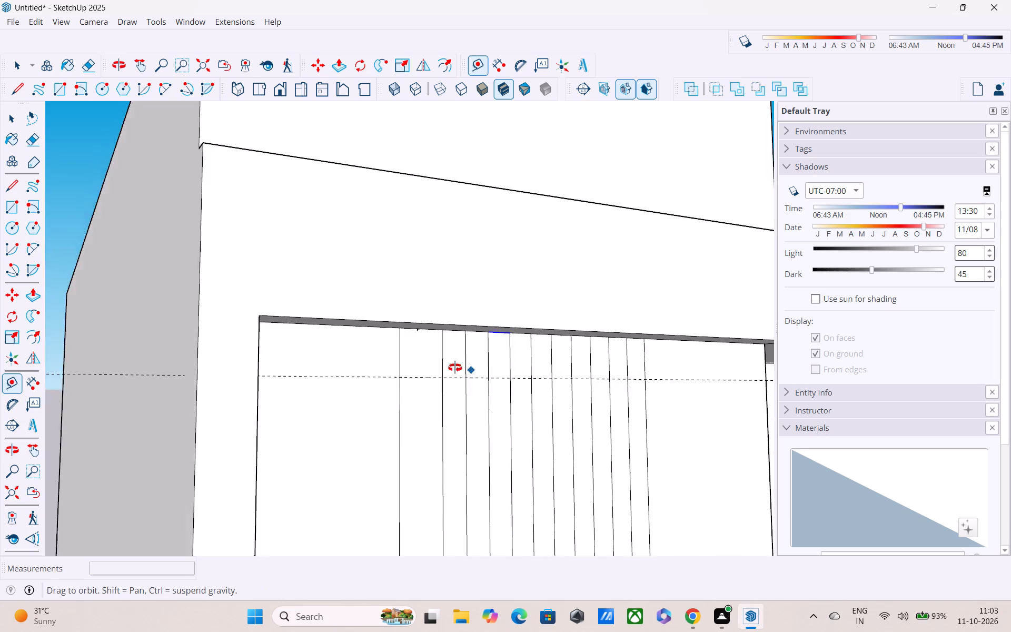
middle_drag(455, 368, 370, 364)
scroll(369, 364, down, 3)
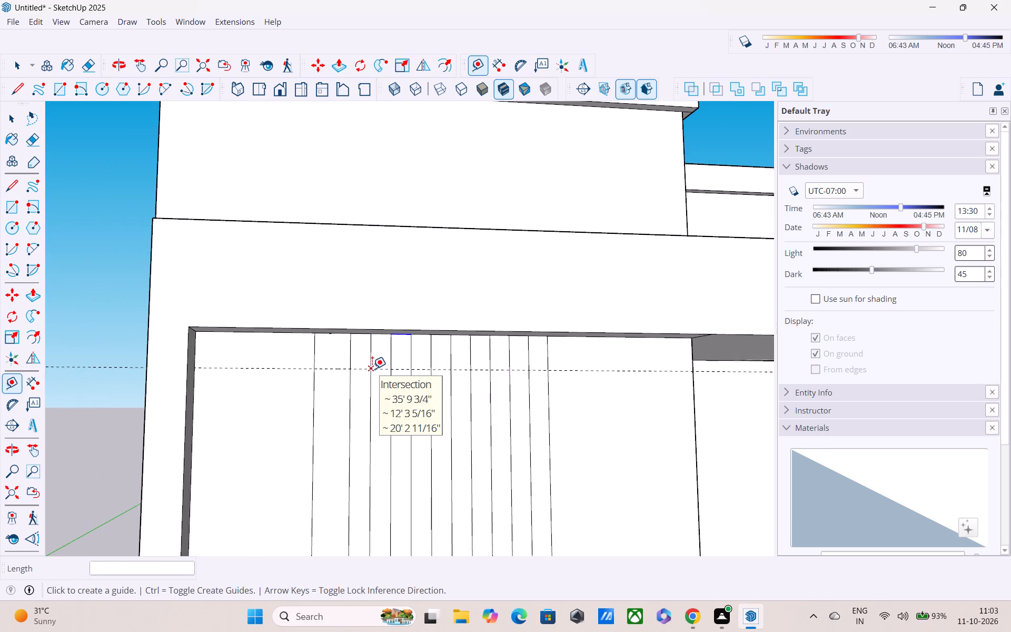
scroll(372, 369, down, 4)
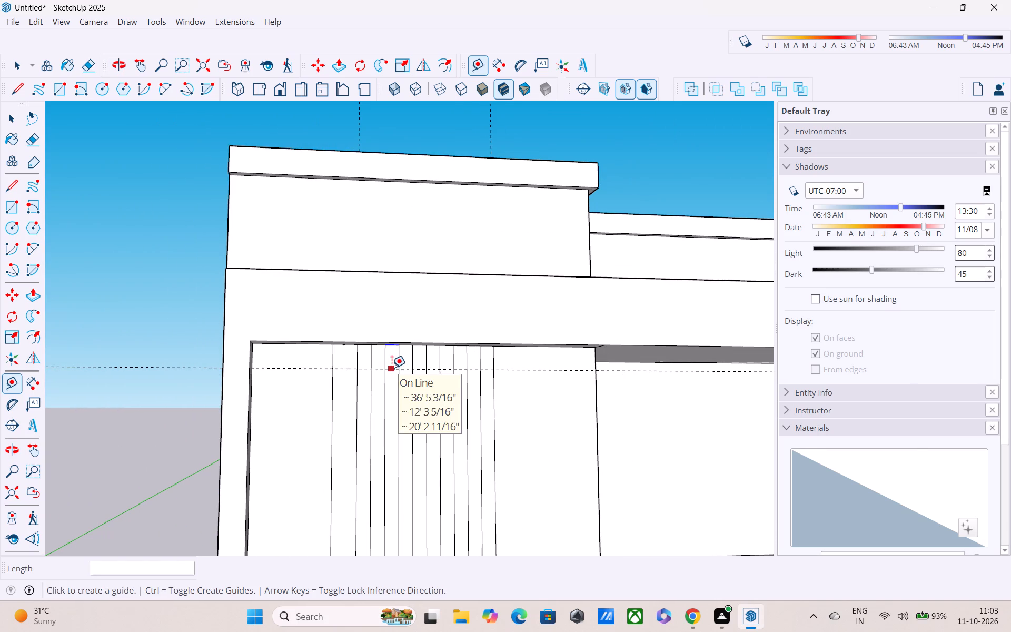
key(Escape)
key(l)
scroll(371, 372, up, 2)
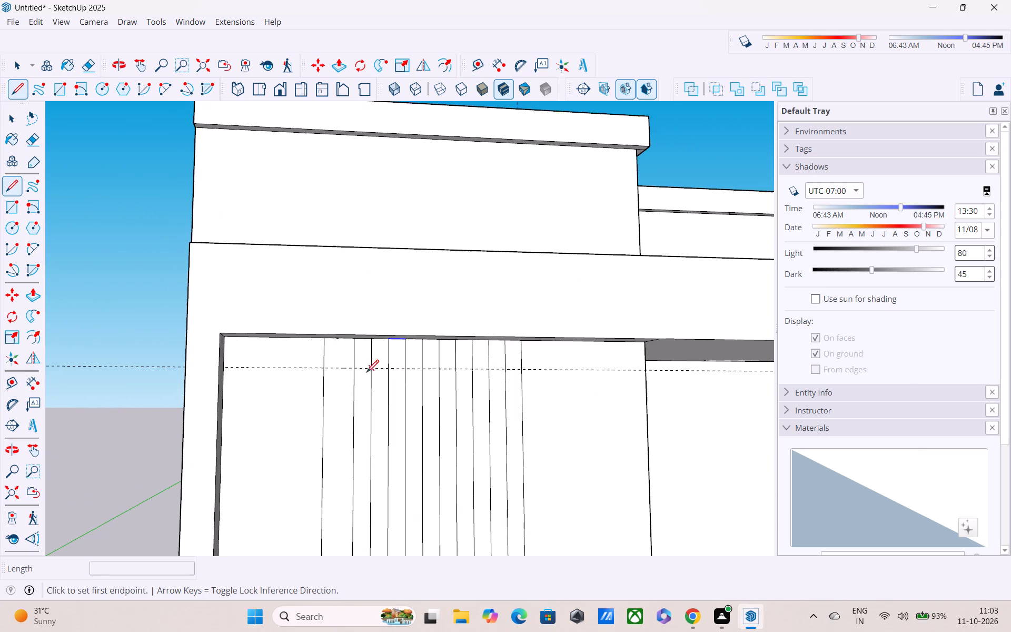
click(331, 371)
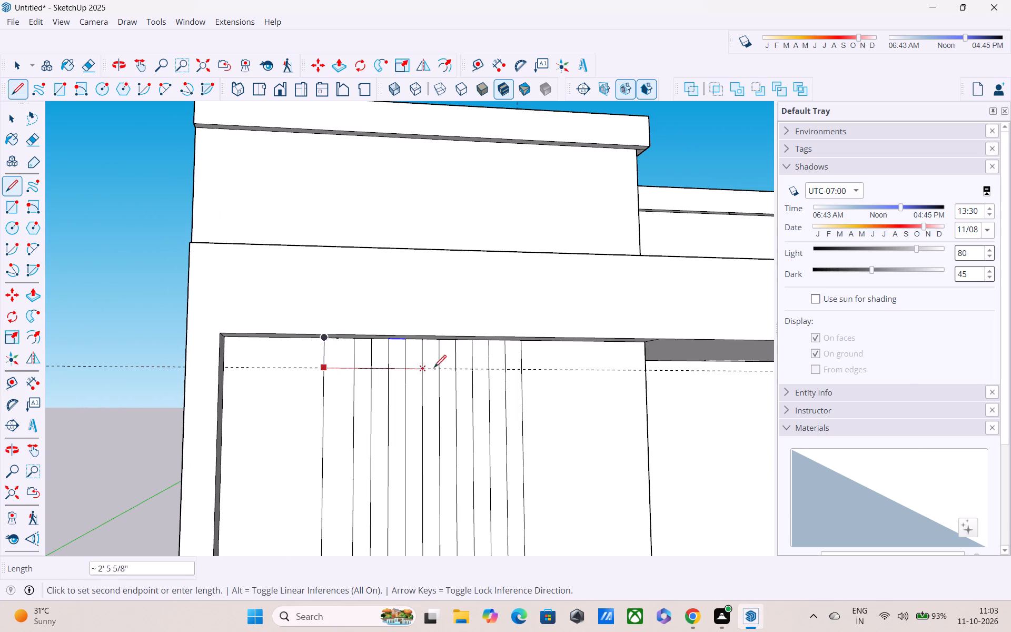
click(521, 371)
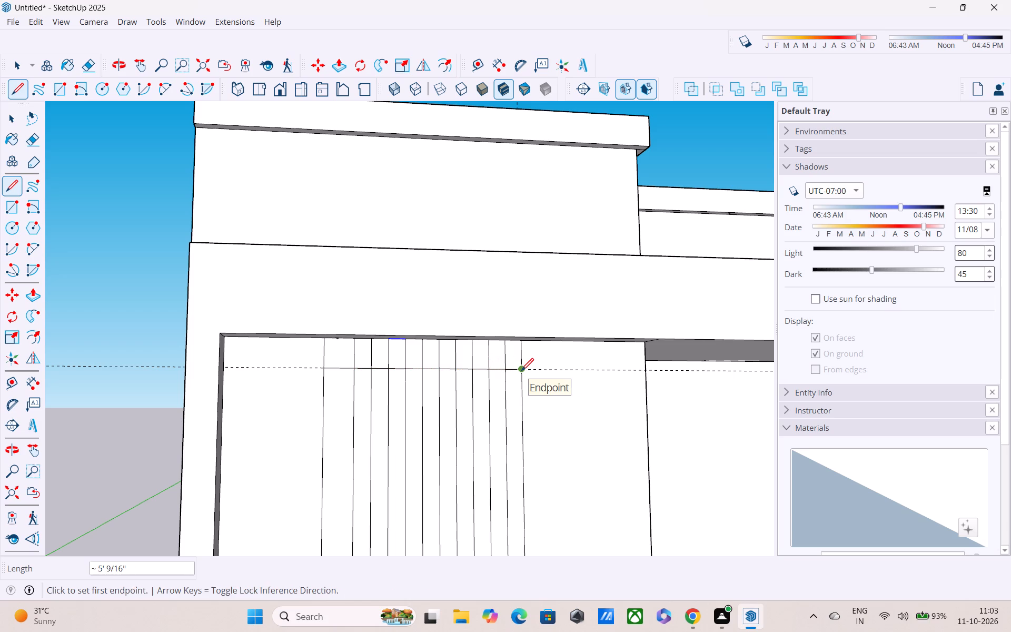
key(Escape)
key(c)
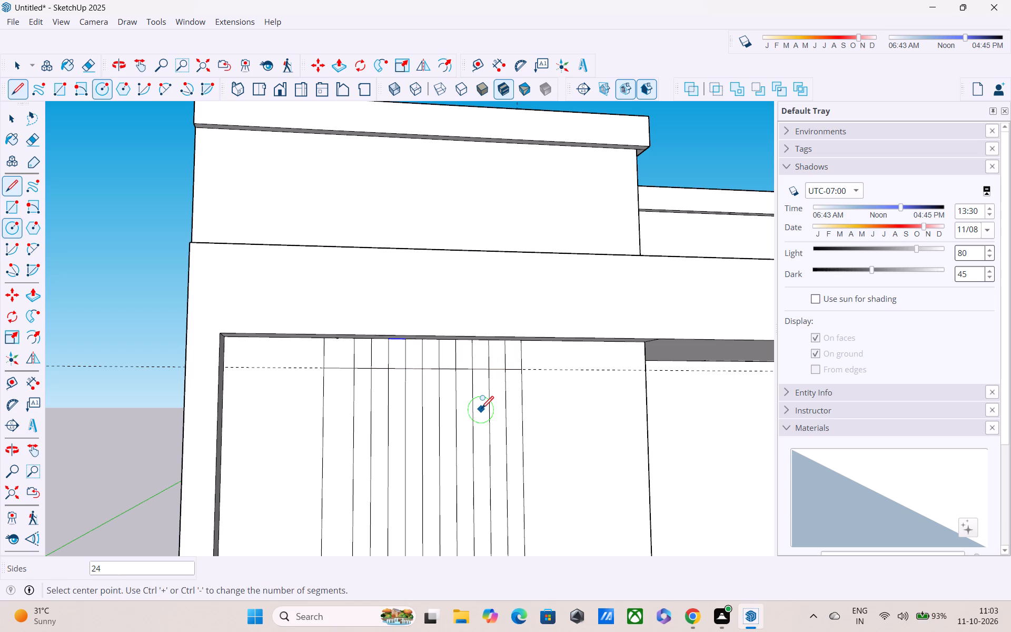
key(Escape)
key(space)
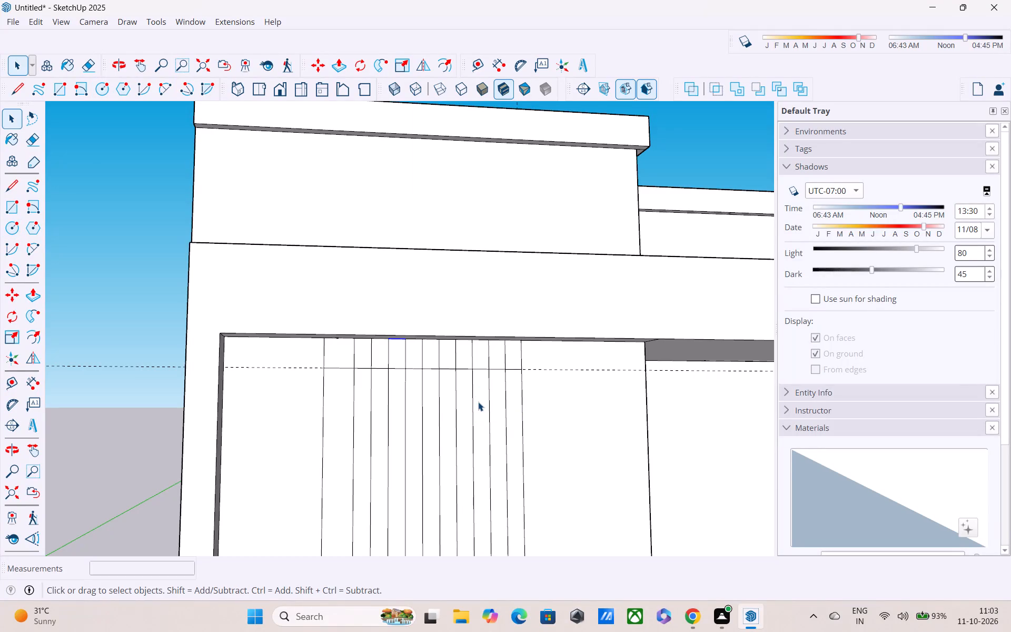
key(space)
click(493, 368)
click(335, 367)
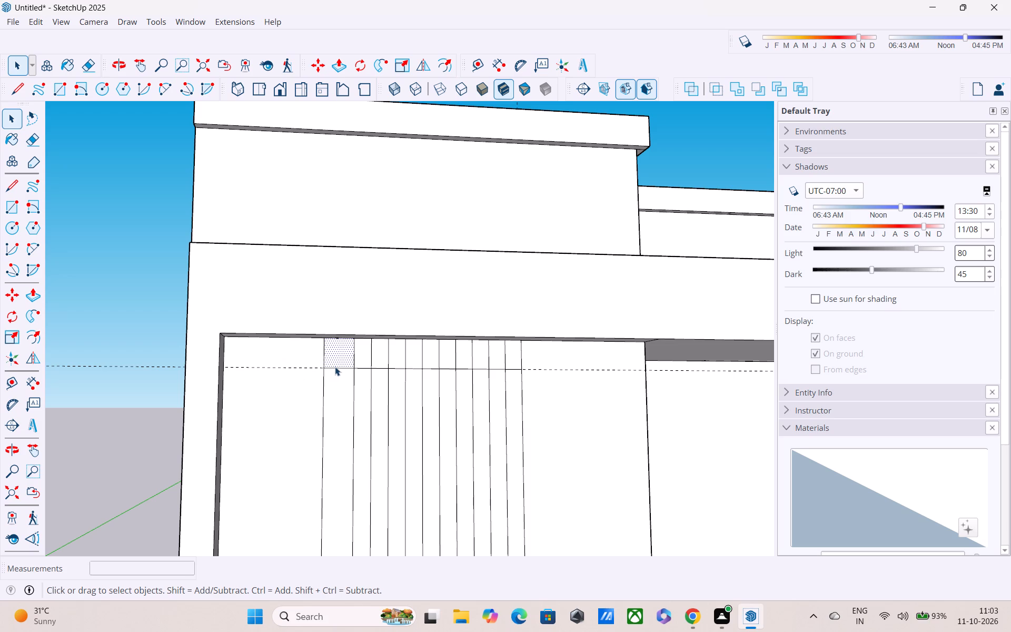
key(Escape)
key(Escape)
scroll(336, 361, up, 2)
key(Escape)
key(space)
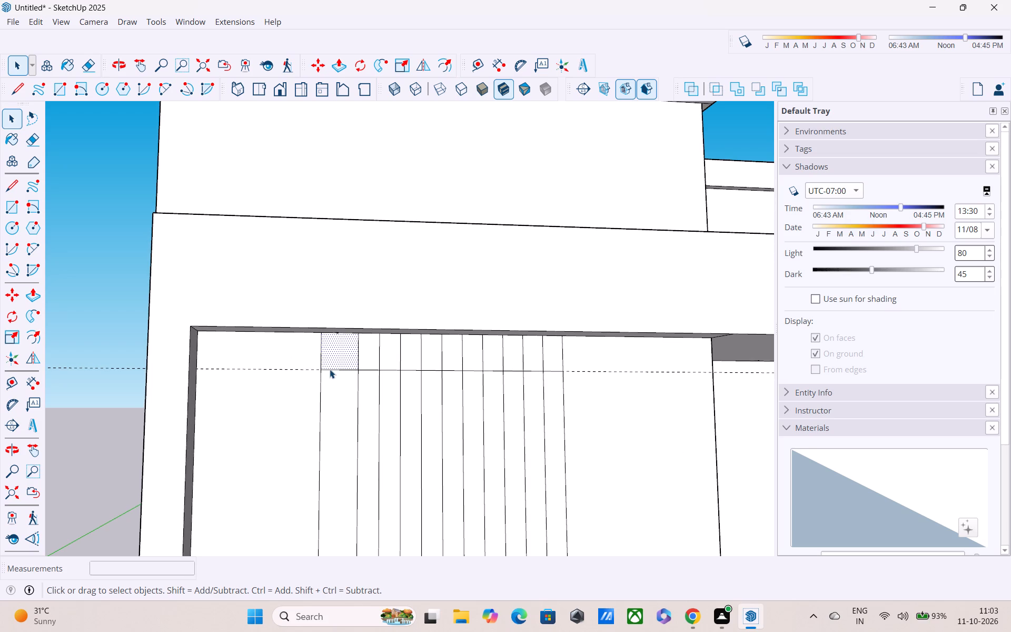
Copy all segments of the horizontal line on the 9" guide 7' 5" down to the panel's bottom edge, dividing the distance into 11 equal spaces (/11).
click(330, 369)
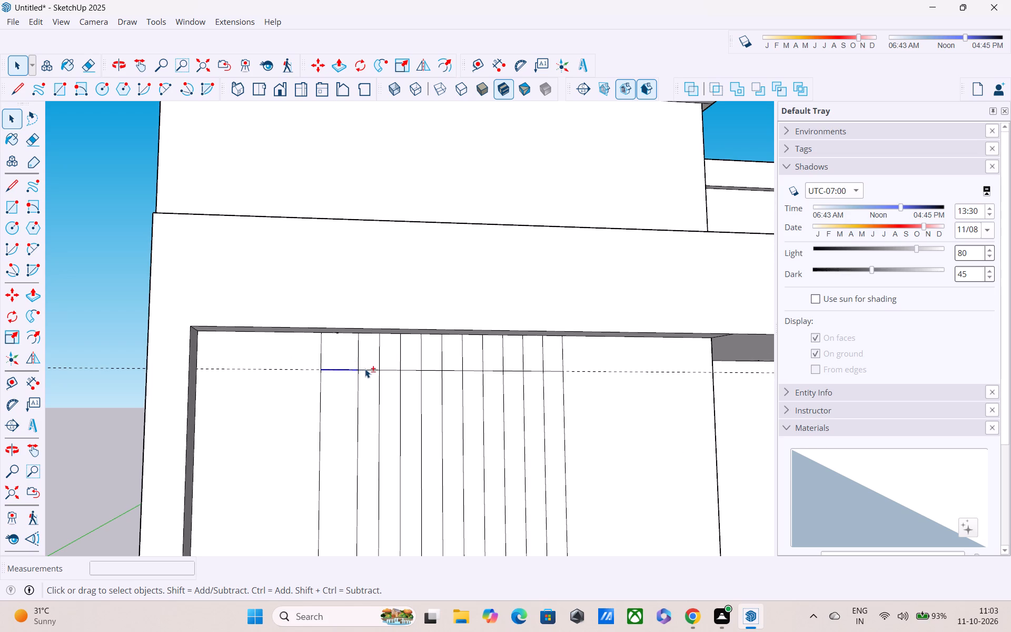
shift+click(365, 369)
shift+click(364, 369)
shift+click(397, 368)
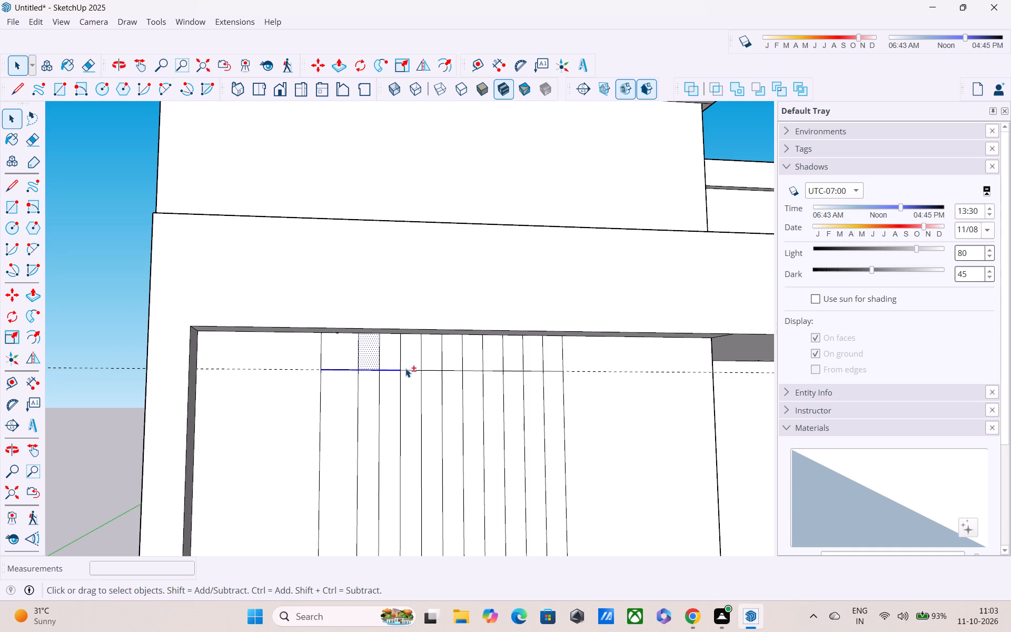
shift+click(405, 368)
shift+click(408, 374)
shift+click(410, 376)
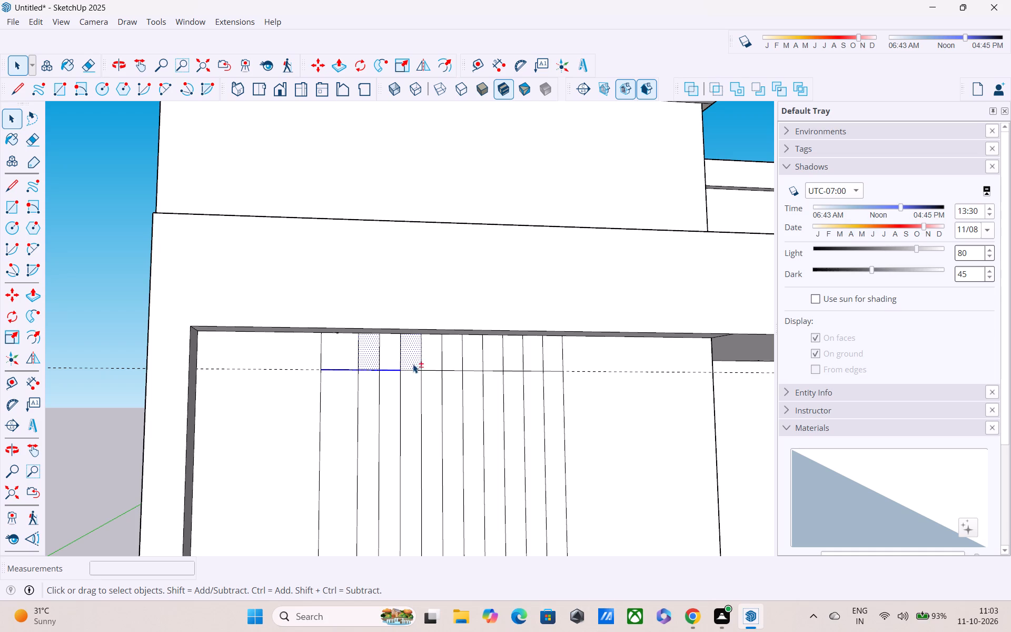
shift+click(413, 358)
shift+click(362, 355)
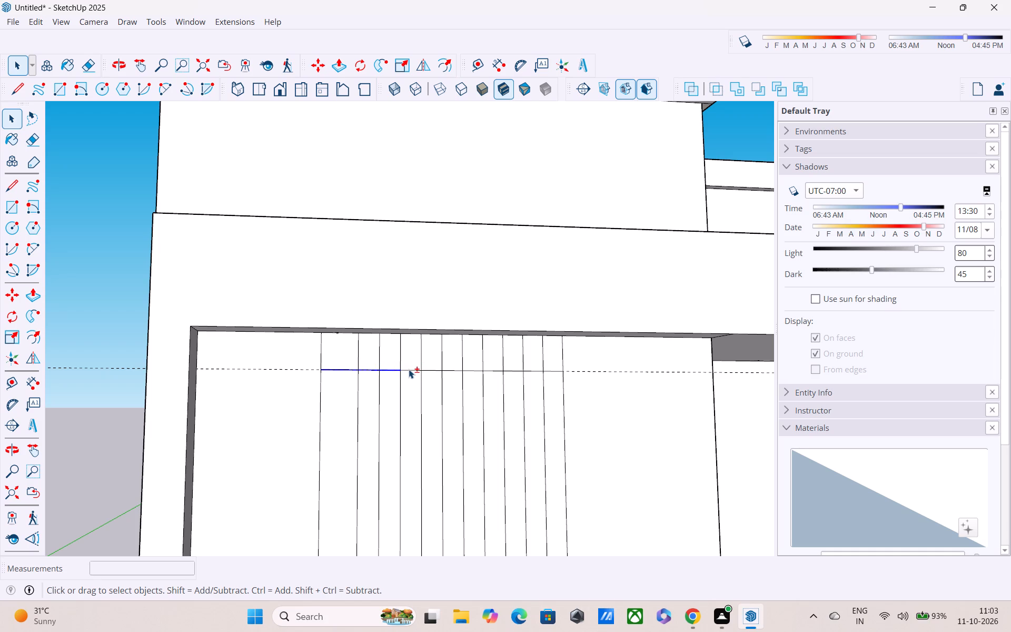
shift+click(409, 369)
shift+click(434, 368)
shift+click(434, 369)
shift+click(438, 349)
shift+click(439, 383)
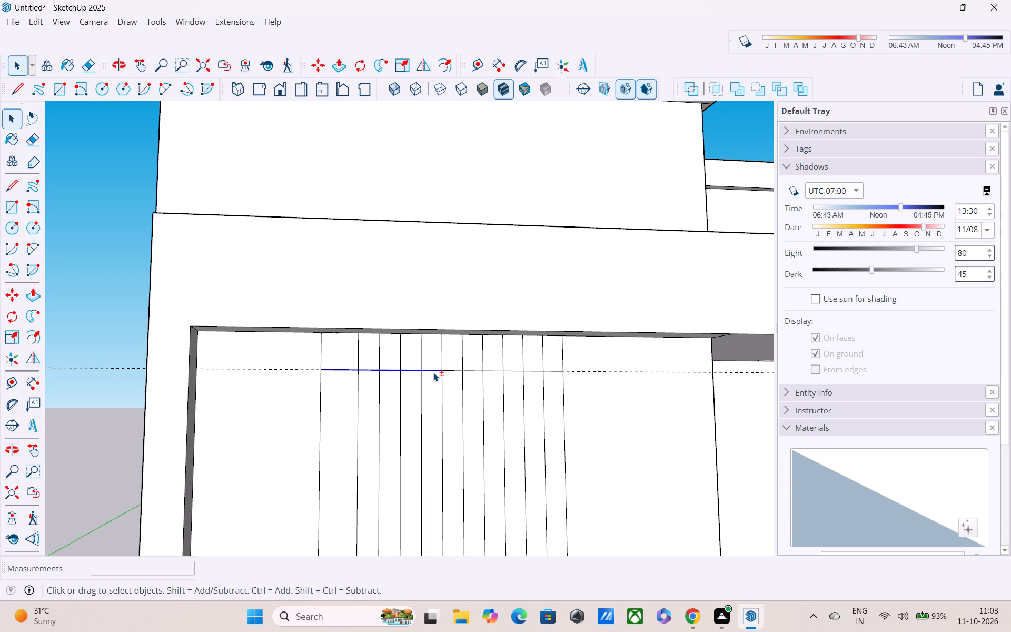
shift+click(451, 368)
shift+click(453, 372)
shift+click(452, 357)
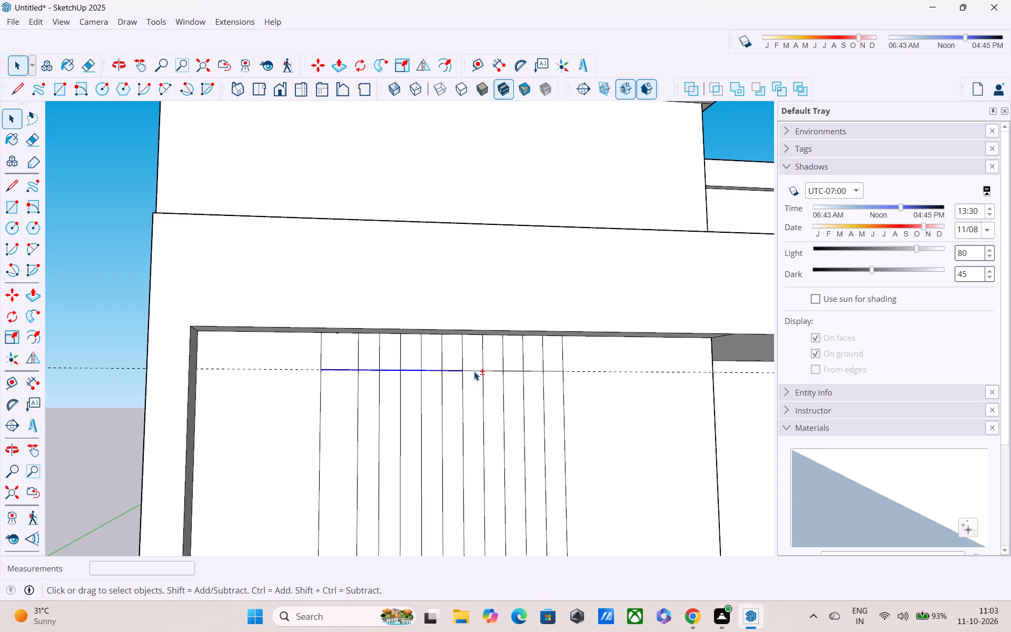
shift+click(474, 371)
shift+click(494, 372)
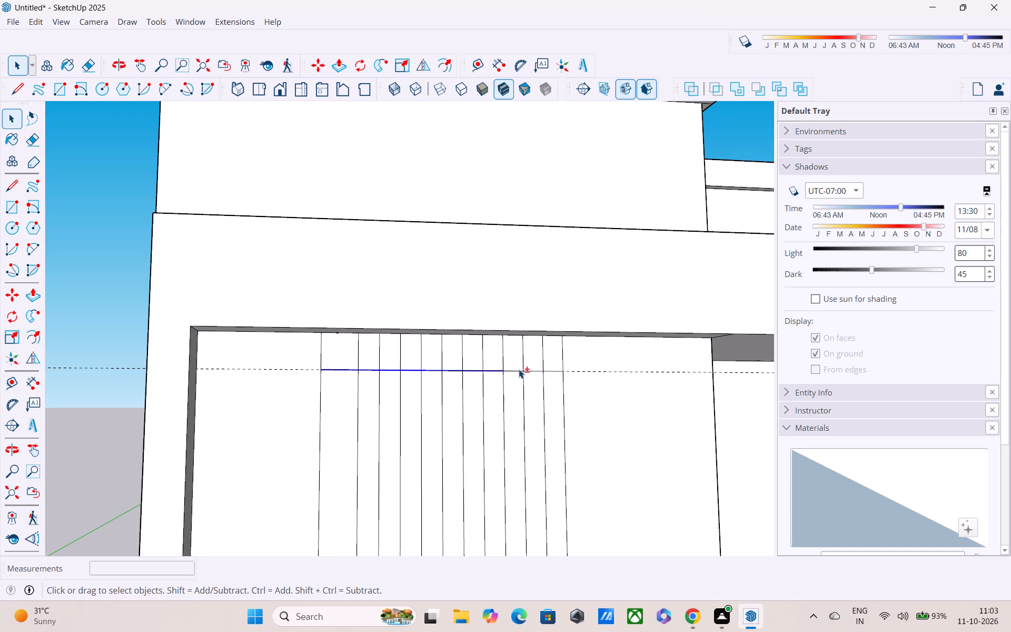
shift+click(517, 370)
shift+click(532, 370)
shift+click(559, 371)
key(m)
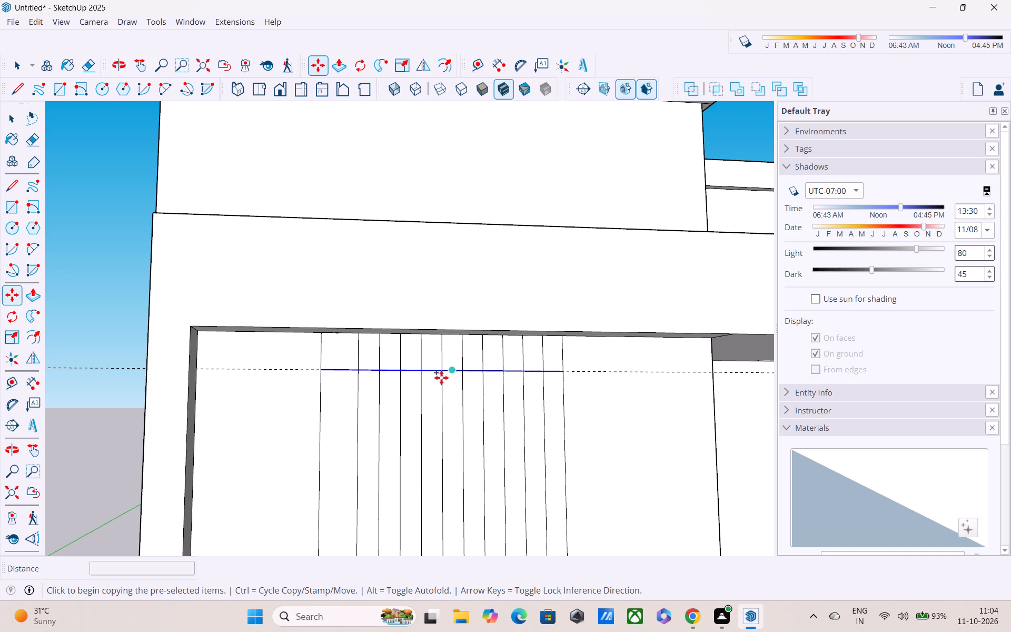
click(324, 370)
middle_drag(325, 429, 294, 378)
scroll(295, 384, down, 3)
scroll(312, 427, down, 1)
middle_drag(313, 450, 263, 490)
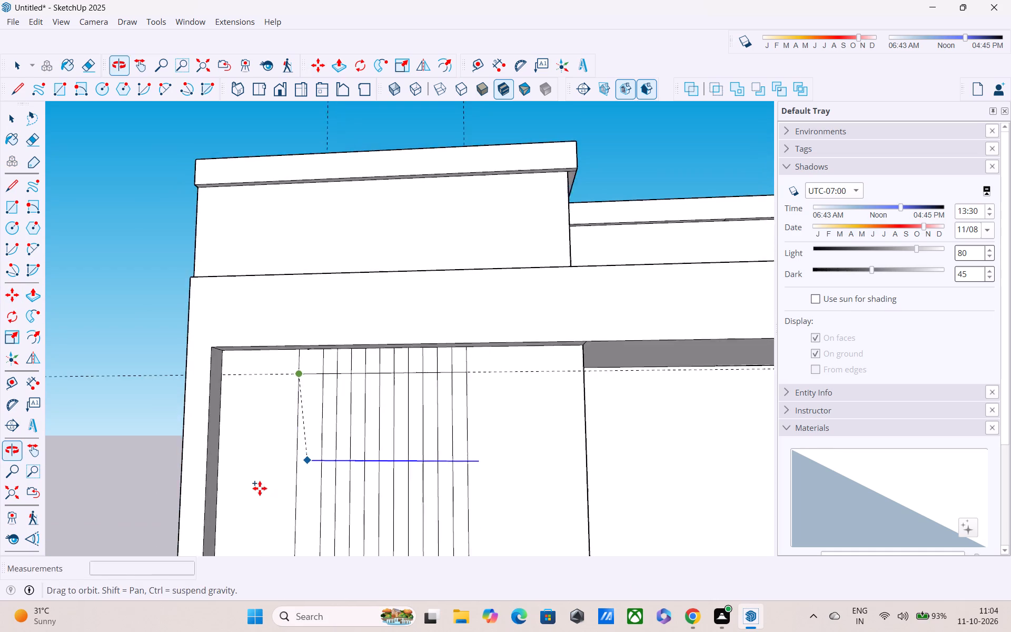
scroll(260, 488, down, 3)
shift+middle_drag(260, 484, 275, 355)
middle_drag(312, 391, 275, 478)
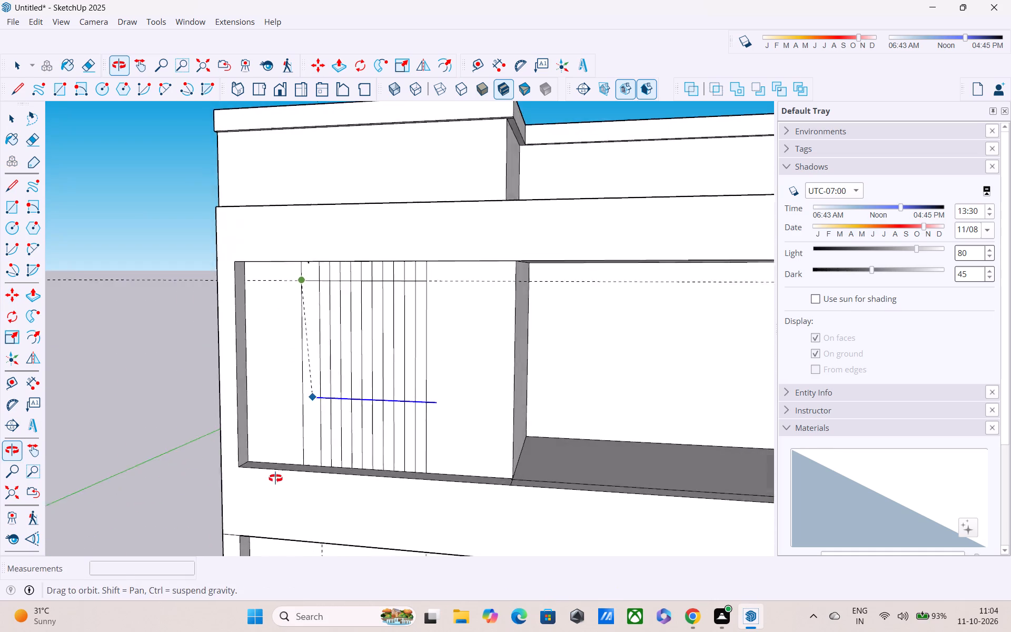
middle_drag(275, 478, 275, 479)
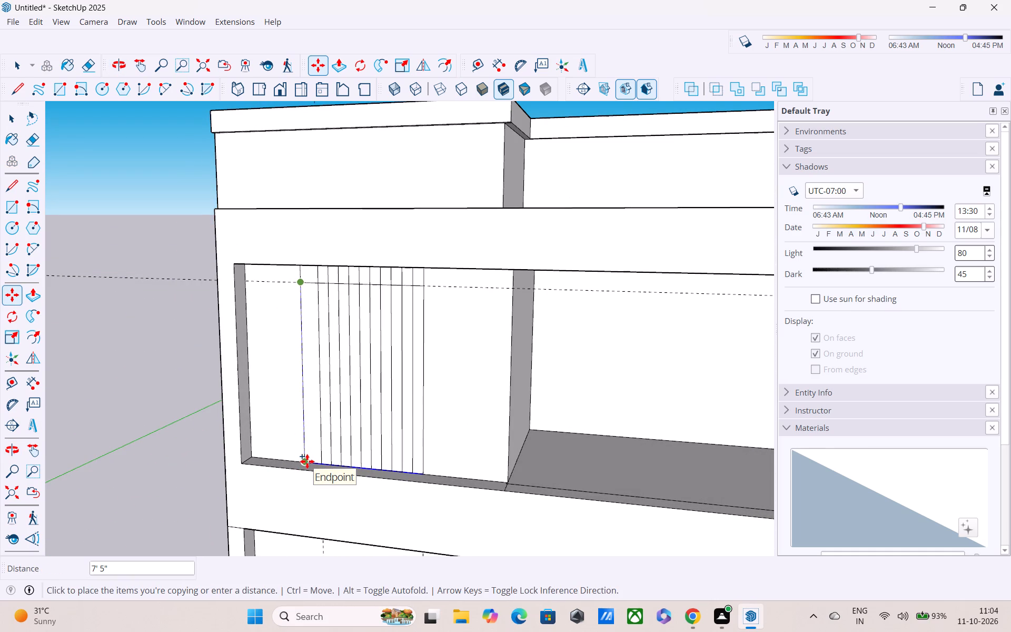
click(307, 461)
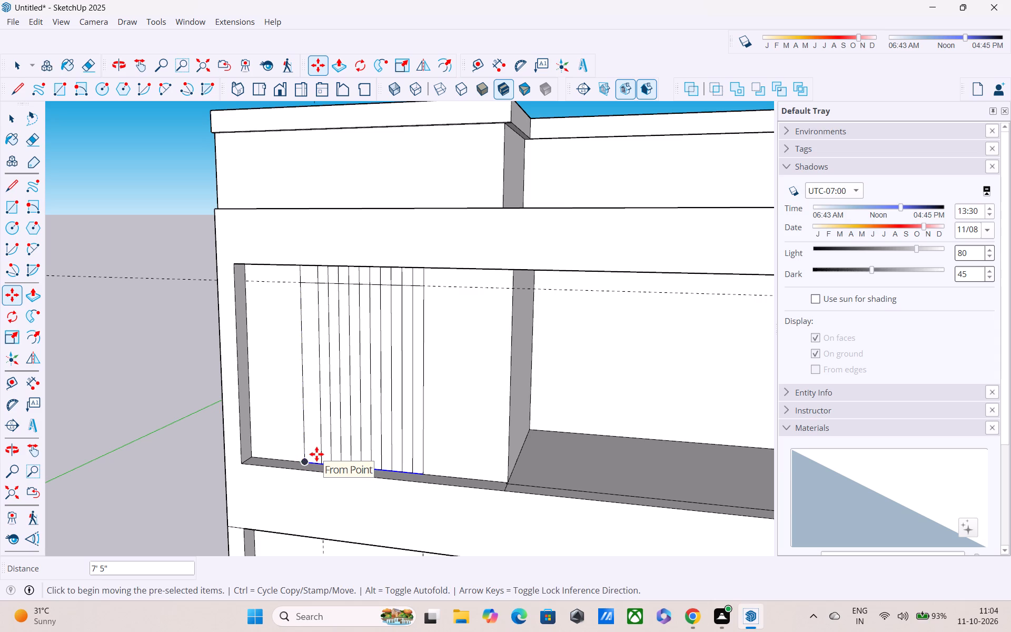
key(1)
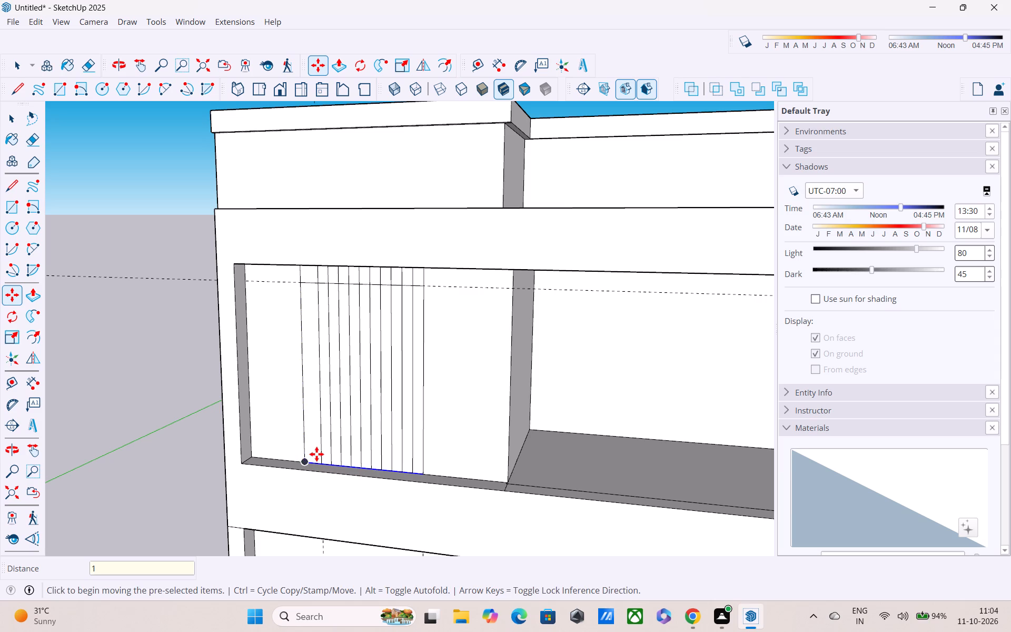
key(0)
key(BackSpace)
key(BackSpace)
text(/11)
key(Return)
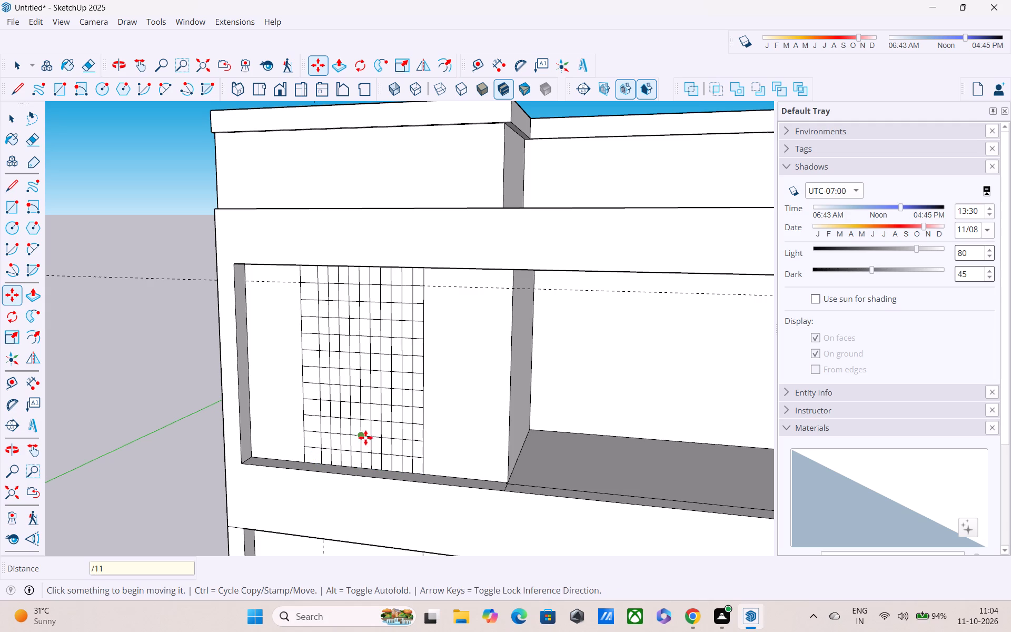
Delete the horizontal guide that runs 9" below the top edge of the upper-floor wall panel.
middle_drag(366, 438, 533, 416)
key(Escape)
key(Escape)
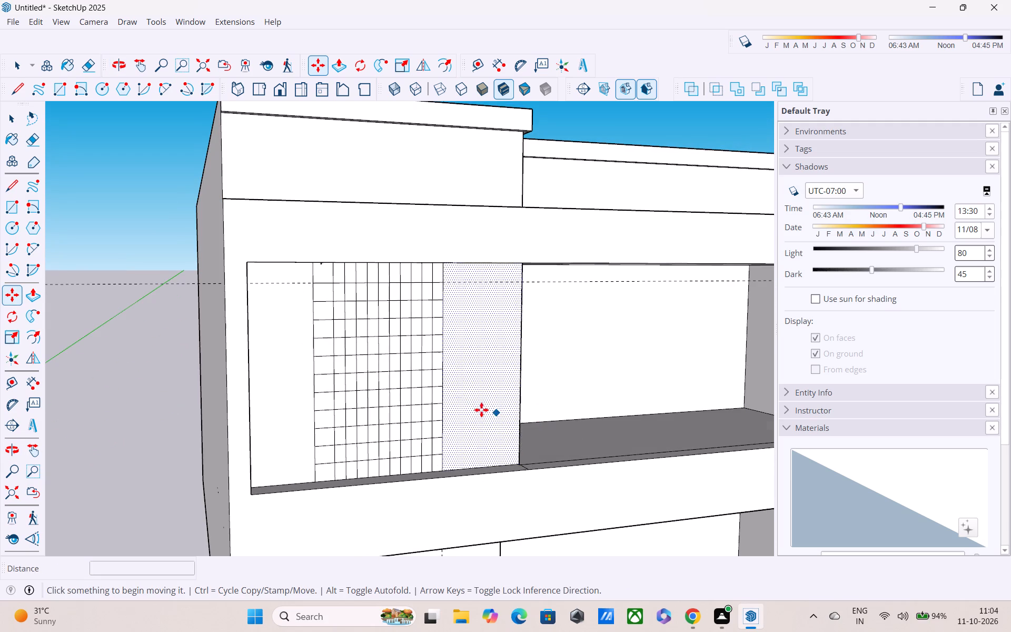
key(space)
drag(146, 263, 57, 338)
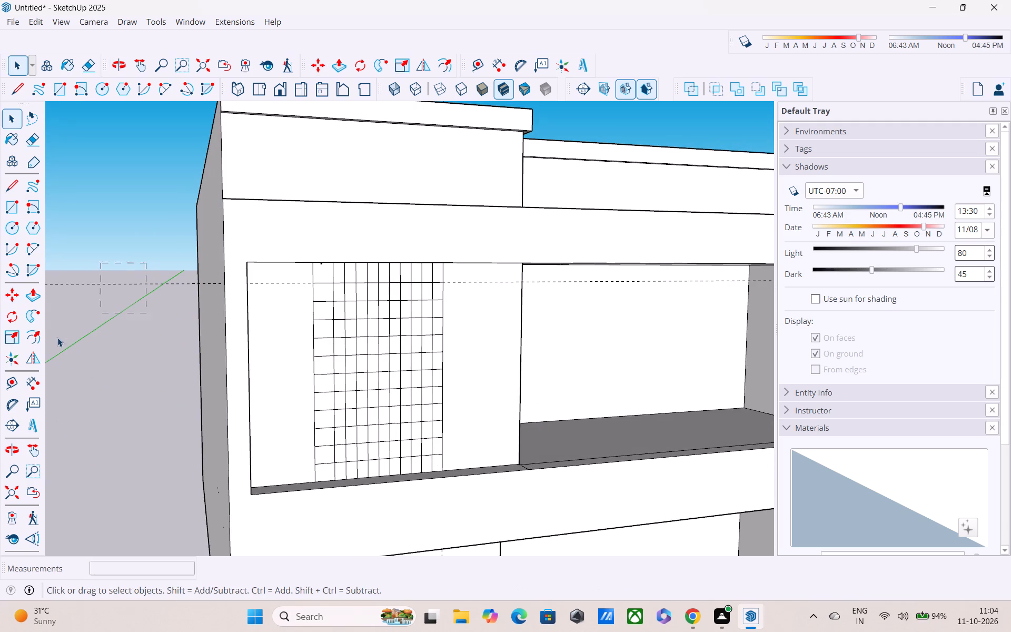
drag(57, 338, 56, 338)
key(Delete)
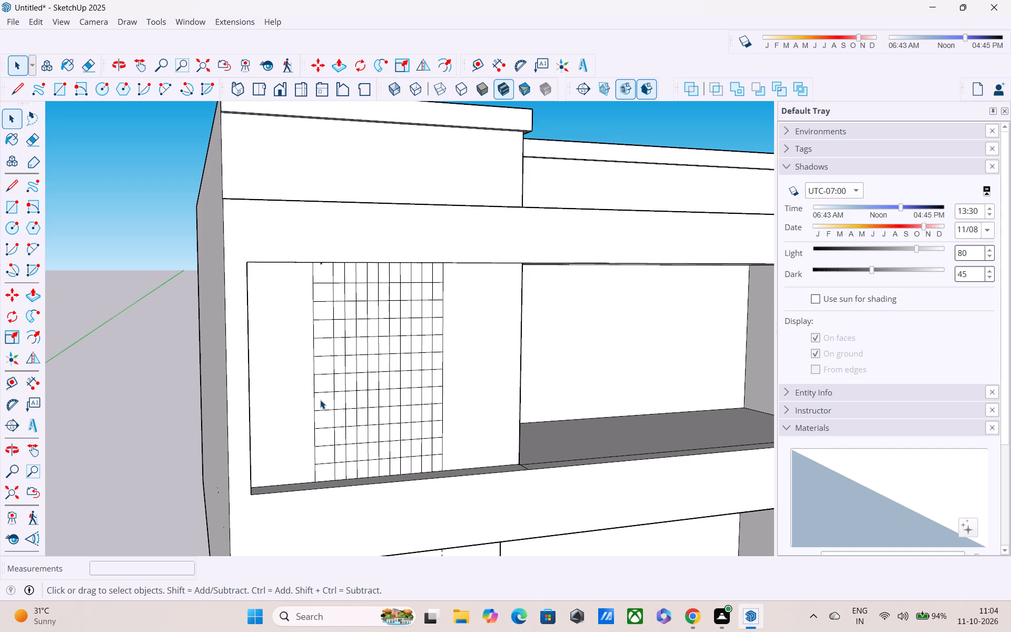
Examine the grid of lines on the upper-floor wall panel from several angles.
middle_drag(320, 403, 280, 417)
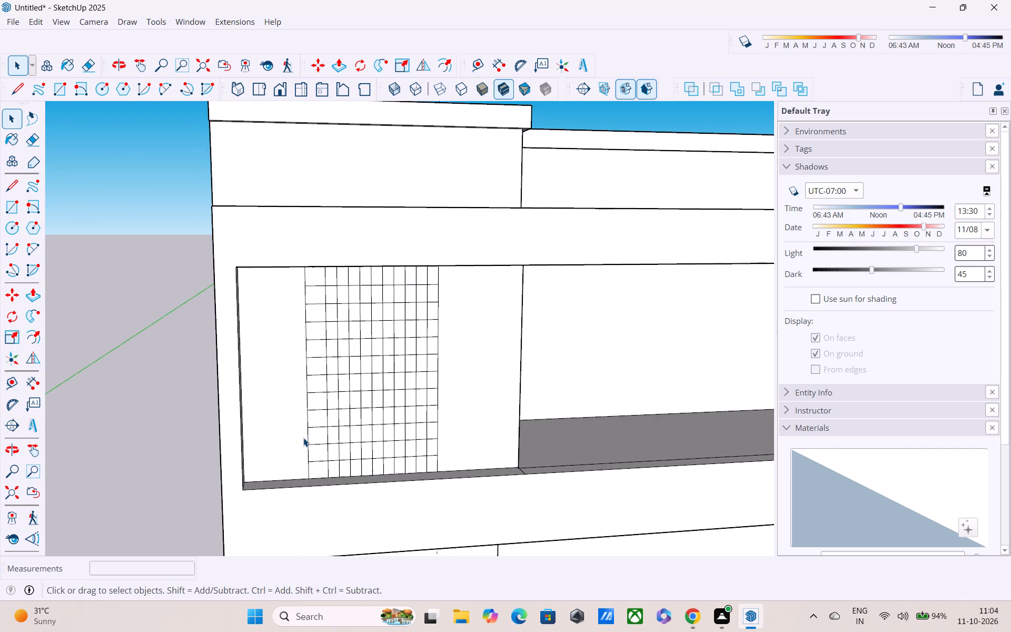
scroll(303, 438, up, 2)
middle_drag(337, 415, 311, 433)
scroll(328, 393, down, 2)
middle_drag(345, 381, 345, 380)
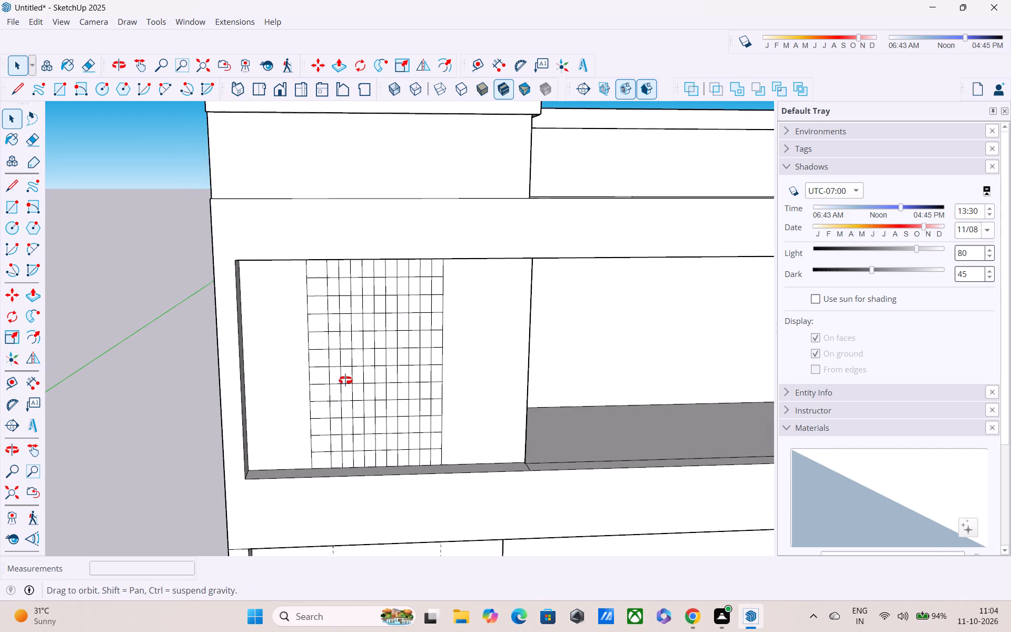
middle_drag(345, 380, 330, 322)
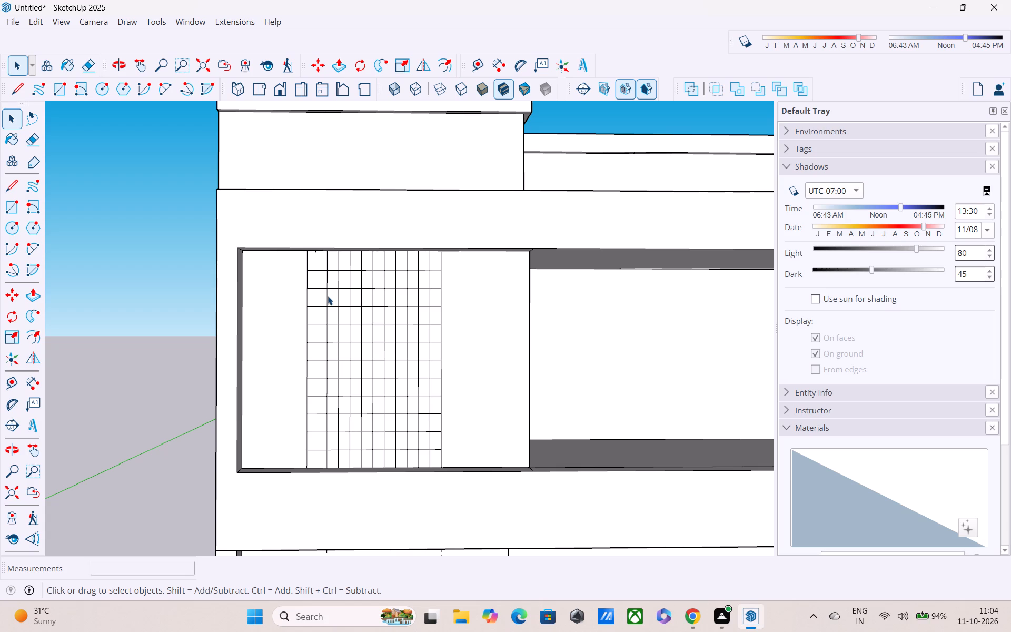
click(328, 296)
scroll(375, 341, down, 1)
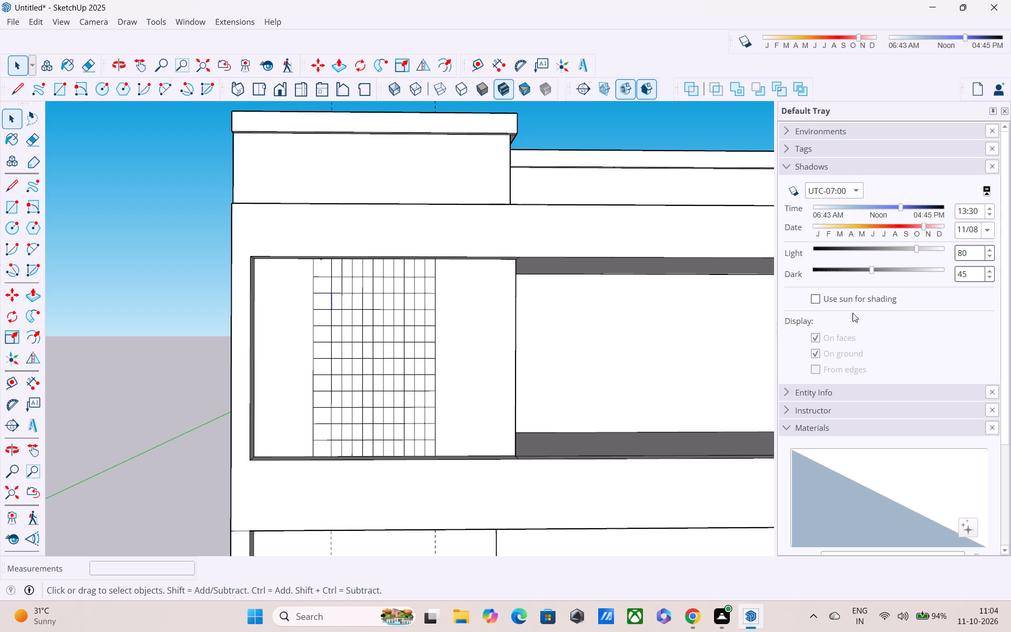
Collapse the Shadows and Materials sections of the Default Tray.
click(788, 166)
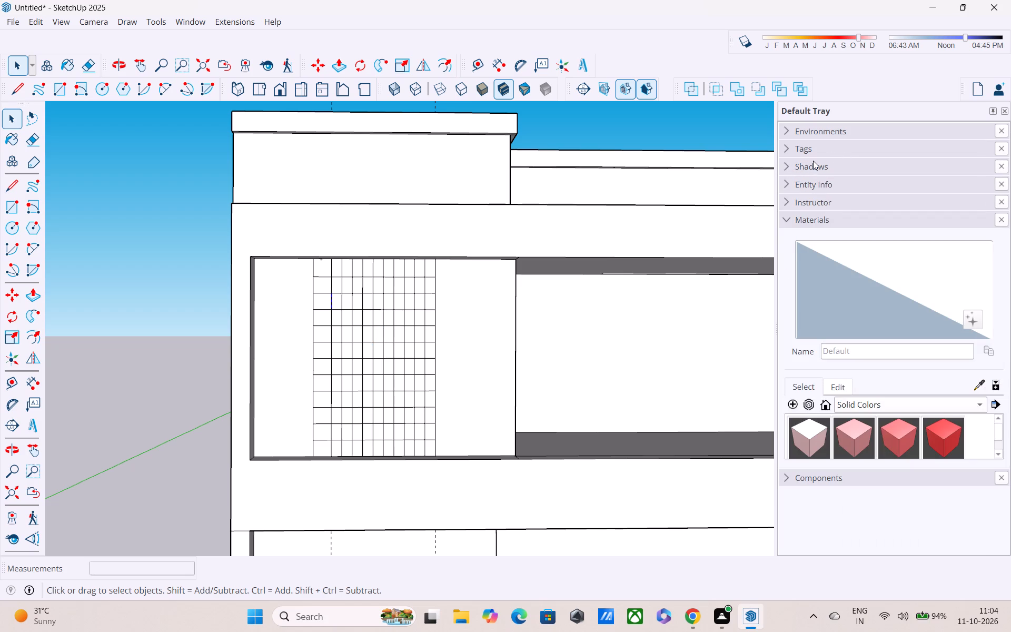
click(826, 217)
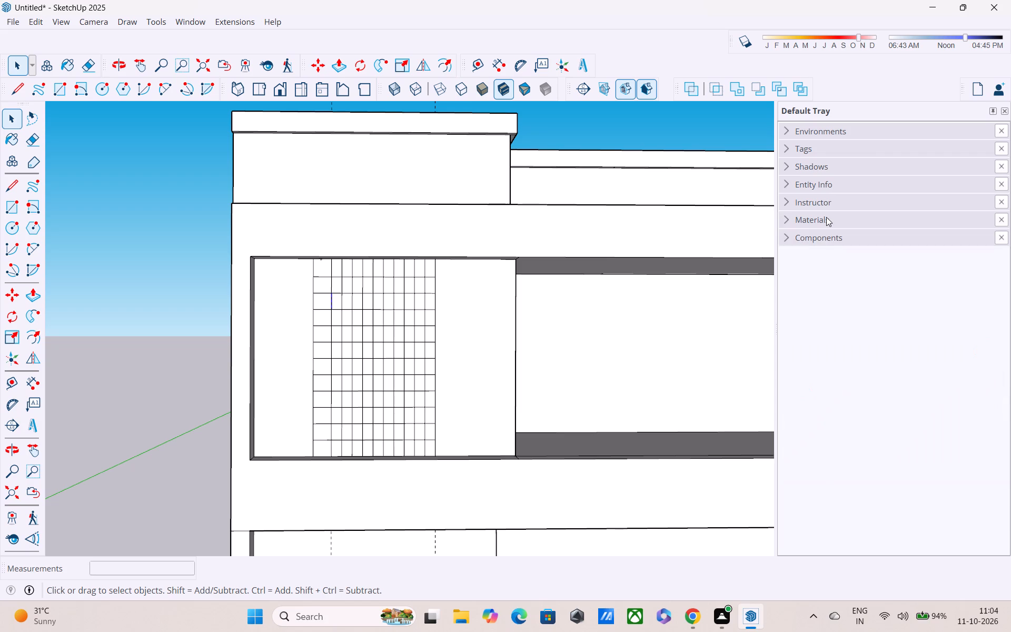
Paint a few cells along the top of the upper-floor panel grid with the Glass_Basic_01 material from the Glass collection.
click(801, 214)
scroll(833, 386, down, 1)
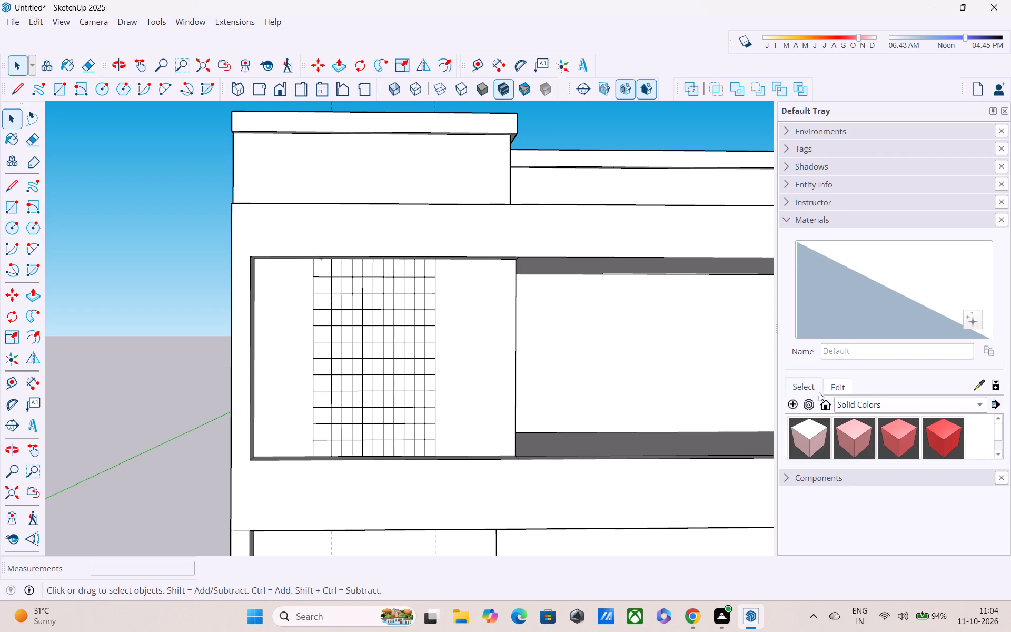
click(850, 402)
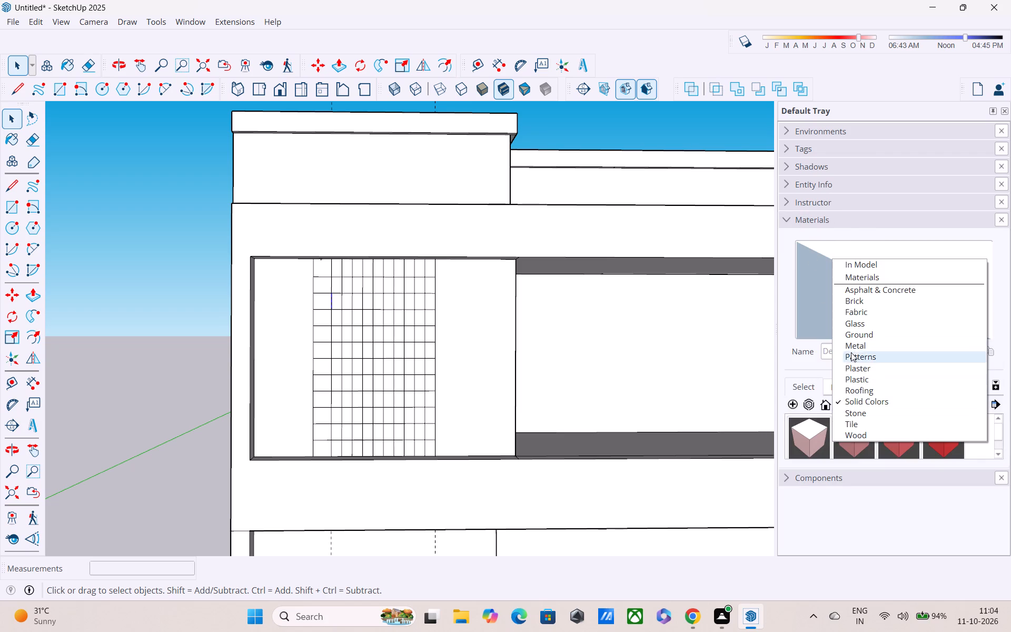
click(852, 323)
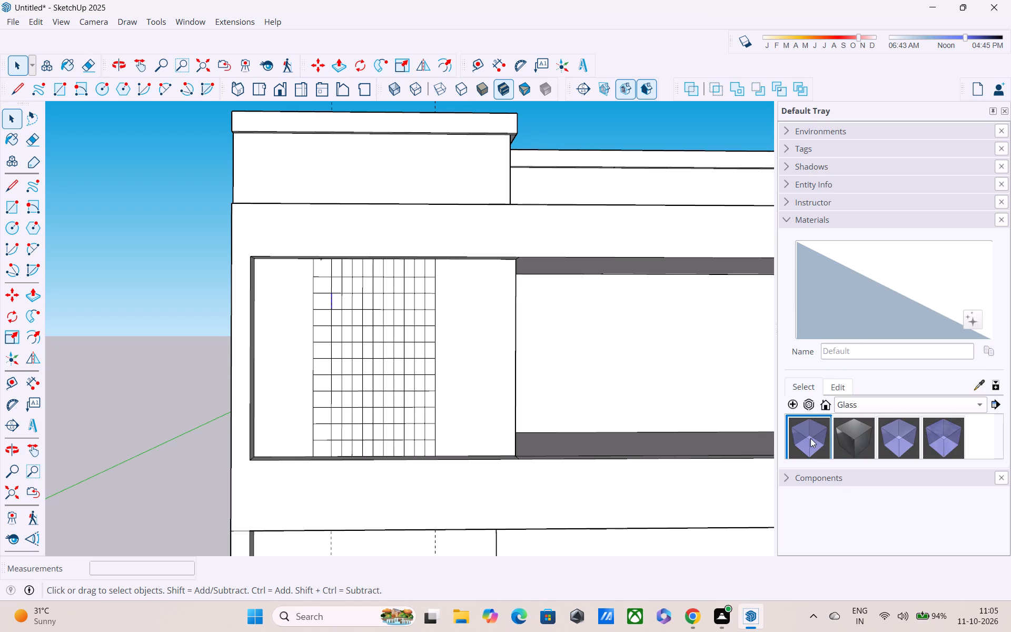
click(811, 434)
click(375, 272)
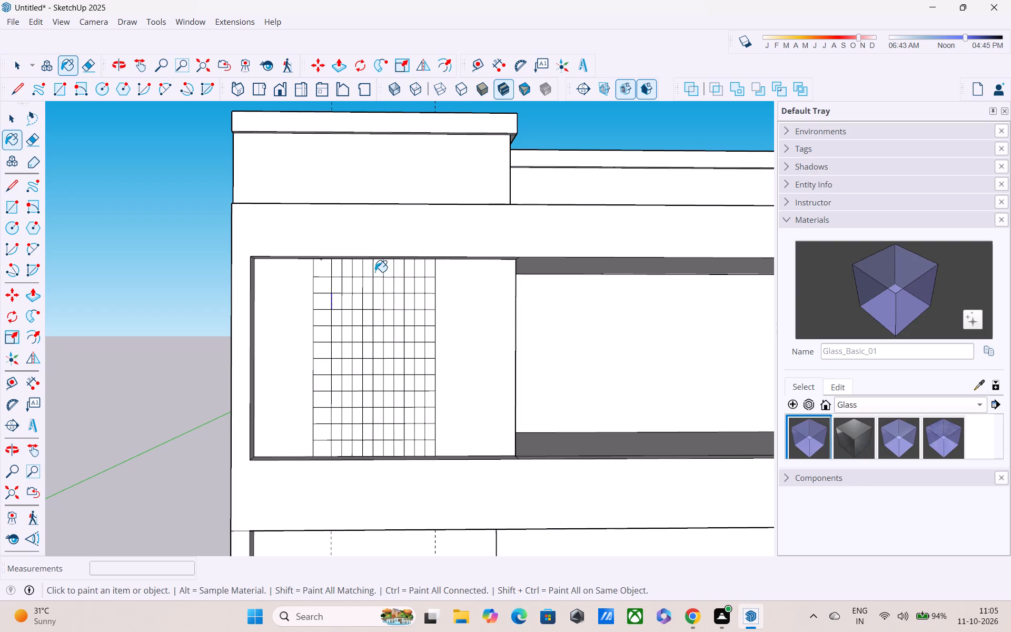
click(388, 278)
click(403, 275)
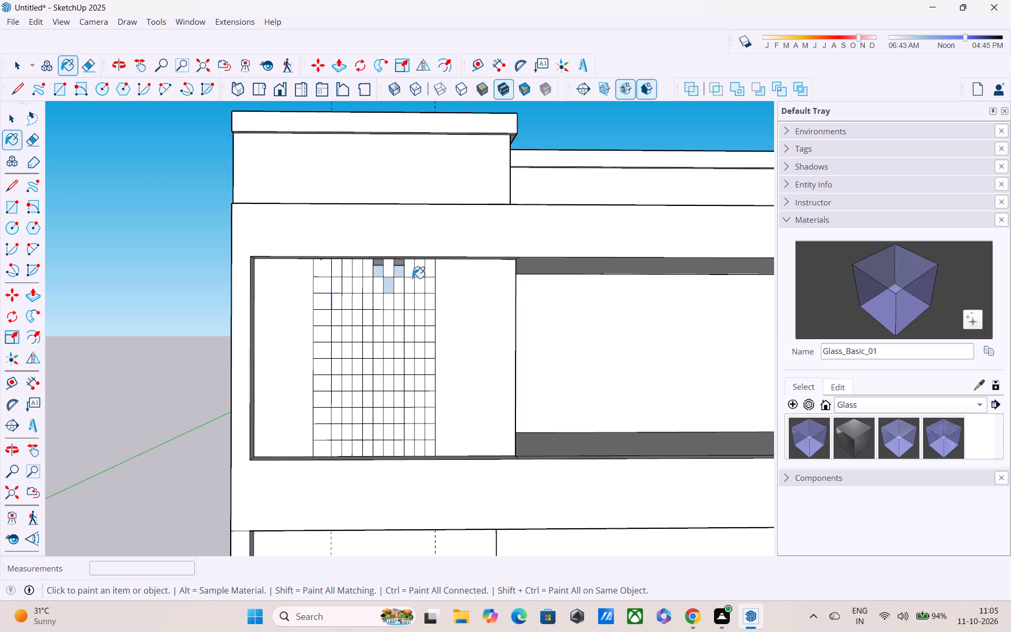
click(414, 278)
middle_drag(450, 360, 454, 370)
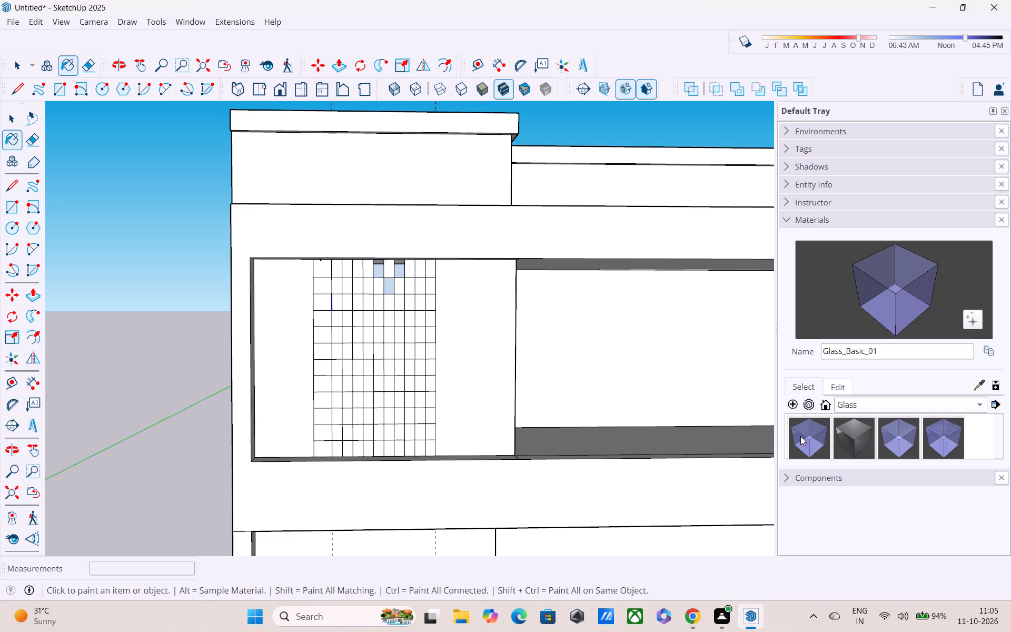
Repaint the top glass cells with Glass_Sky Reflection_01 and apply it to several cells in the grid's upper middle.
click(946, 432)
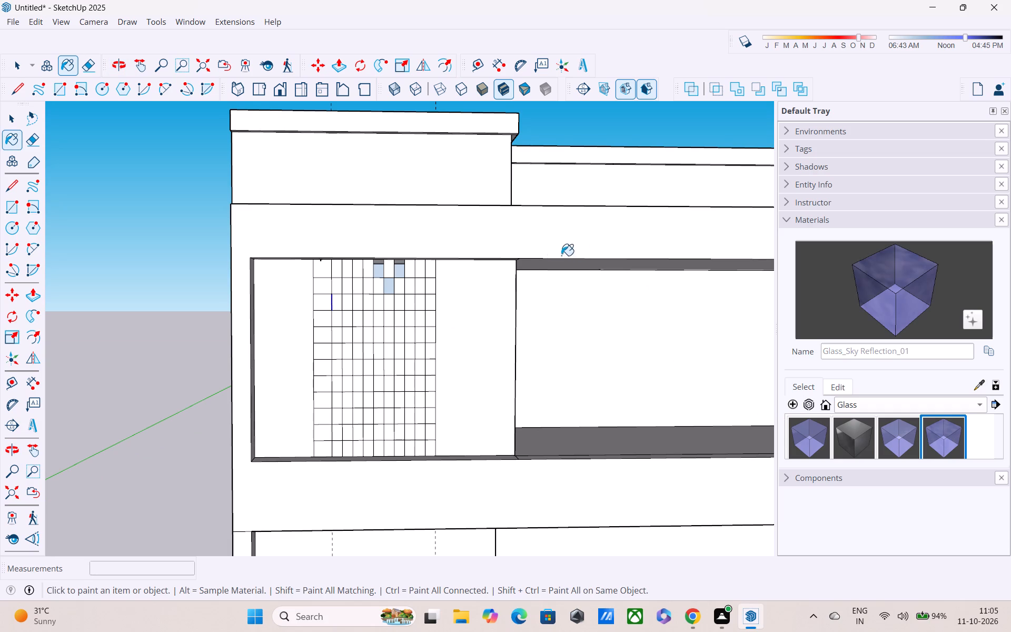
click(396, 271)
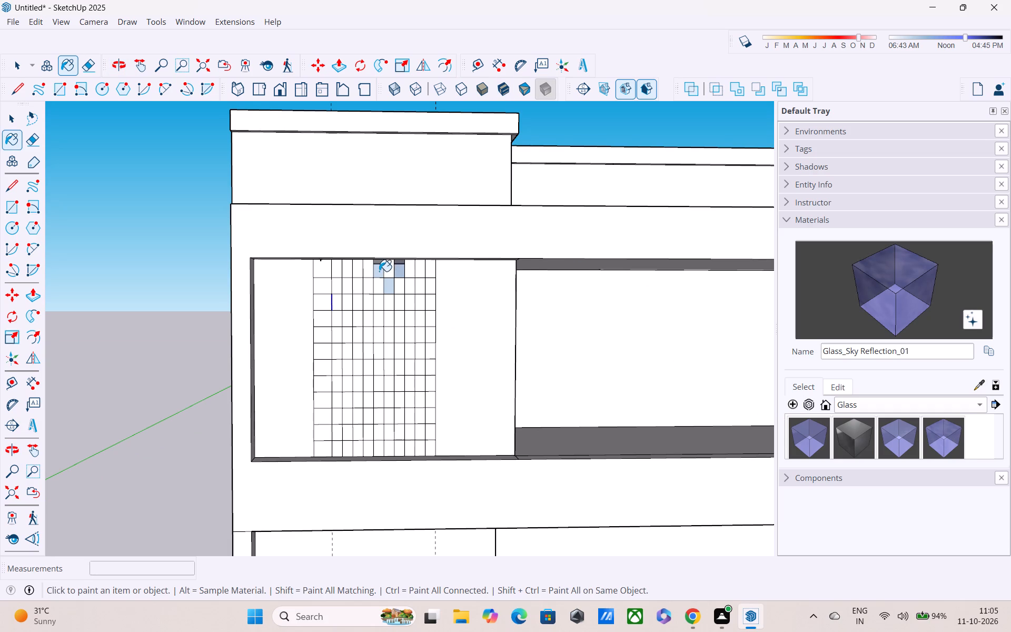
click(379, 271)
click(389, 301)
drag(390, 327, 384, 337)
drag(345, 303, 385, 358)
click(360, 300)
drag(360, 312, 361, 318)
click(369, 329)
click(377, 331)
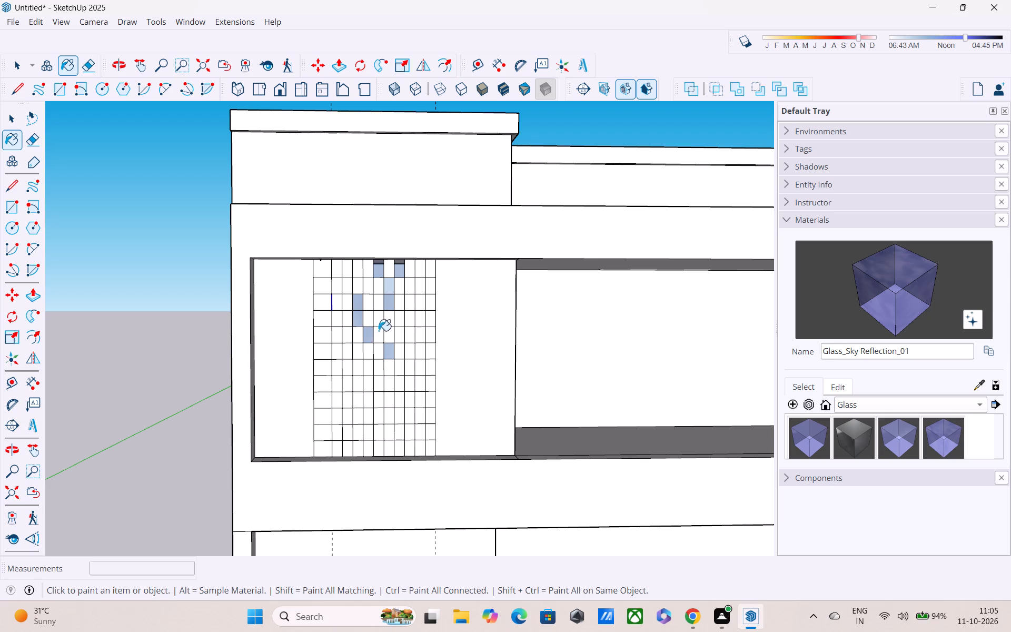
Paint scattered cells in the upper half of the grid with Glass_Sky Reflection_01, from the centre out to the right edge.
click(392, 331)
click(406, 328)
click(407, 320)
click(407, 315)
click(404, 297)
click(410, 289)
click(430, 274)
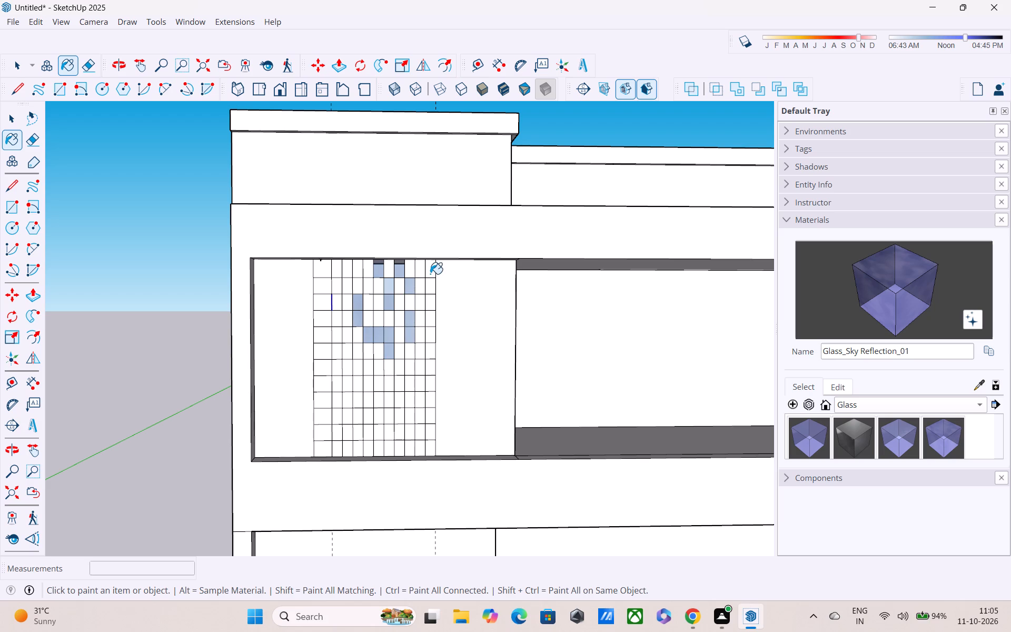
click(430, 285)
drag(428, 298, 425, 307)
drag(424, 310, 421, 317)
click(417, 319)
click(407, 322)
click(400, 322)
click(383, 324)
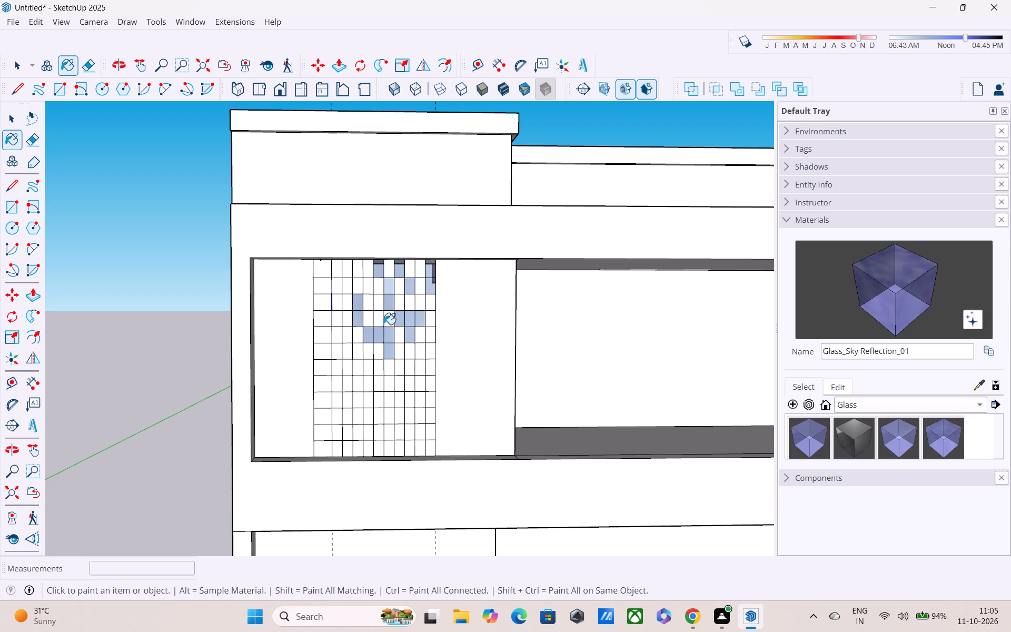
Fill the gaps among the glass cells left of the grid's centre with Glass_Sky Reflection_01.
click(368, 309)
drag(368, 324, 368, 333)
click(368, 332)
double_click(371, 327)
double_click(377, 322)
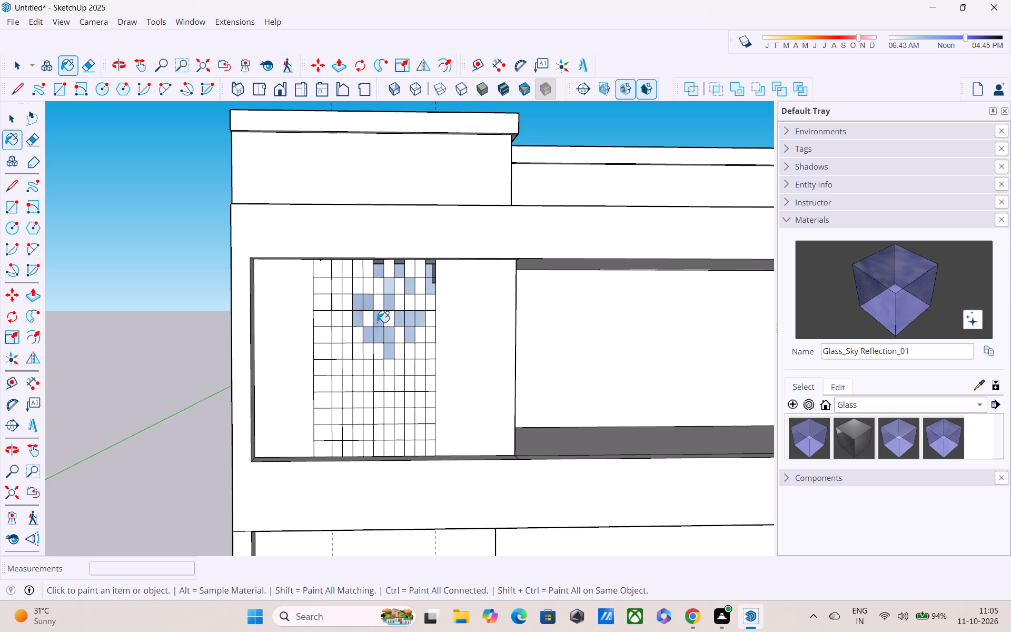
click(375, 319)
click(372, 321)
click(374, 304)
click(376, 308)
click(378, 290)
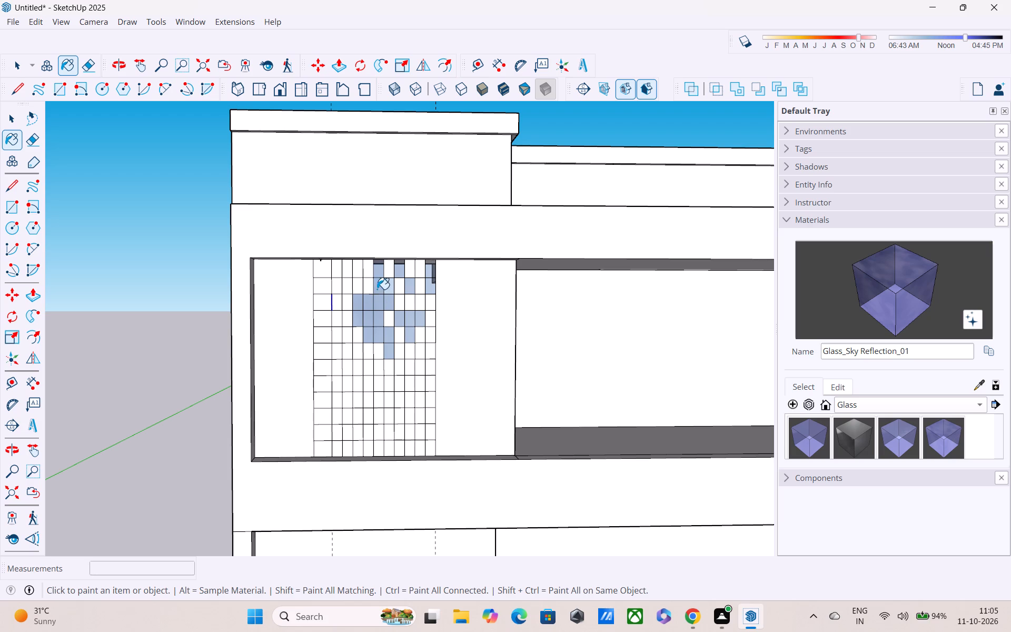
Paint cells in the grid's upper-left corner and down its first two columns with Glass_Sky Reflection_01.
click(365, 285)
click(347, 287)
click(342, 281)
click(338, 273)
click(325, 268)
click(324, 292)
drag(324, 302, 326, 310)
drag(326, 313, 328, 318)
drag(329, 329, 330, 334)
click(331, 346)
click(332, 364)
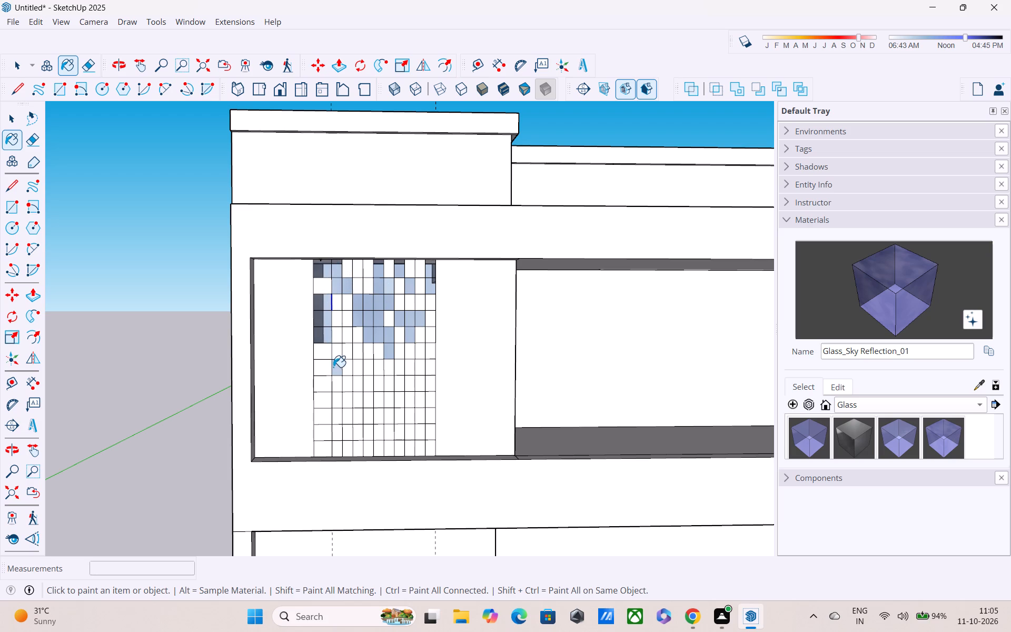
drag(333, 367, 335, 374)
click(335, 376)
Paint cells across the middle rows of the grid, from the centre to the right edge, with Glass_Sky Reflection_01.
click(353, 373)
drag(360, 374, 364, 377)
click(374, 377)
click(383, 380)
click(390, 387)
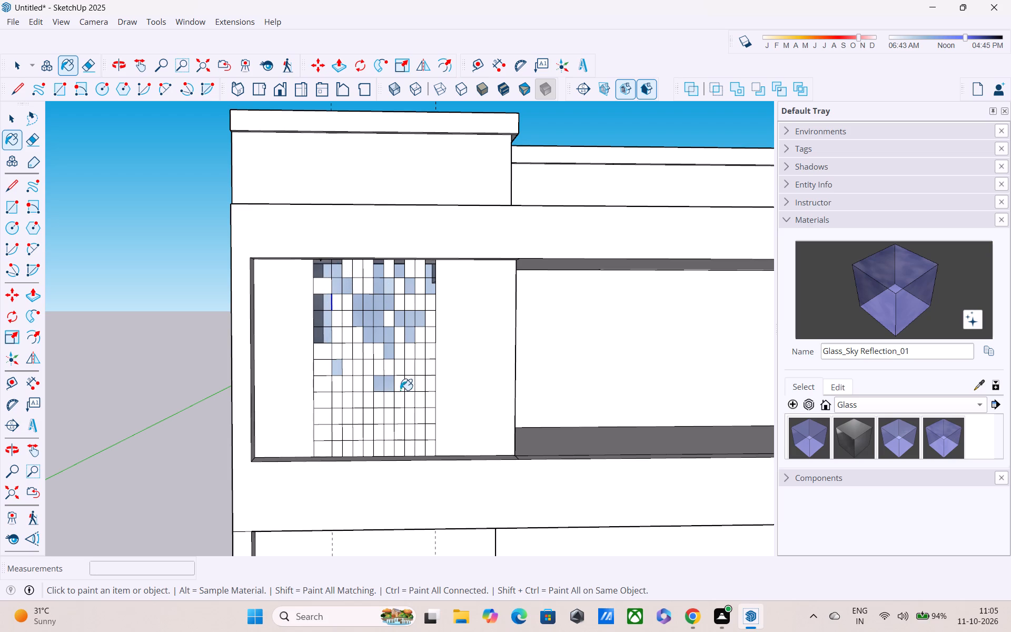
click(410, 388)
click(428, 383)
double_click(426, 371)
click(413, 367)
click(406, 363)
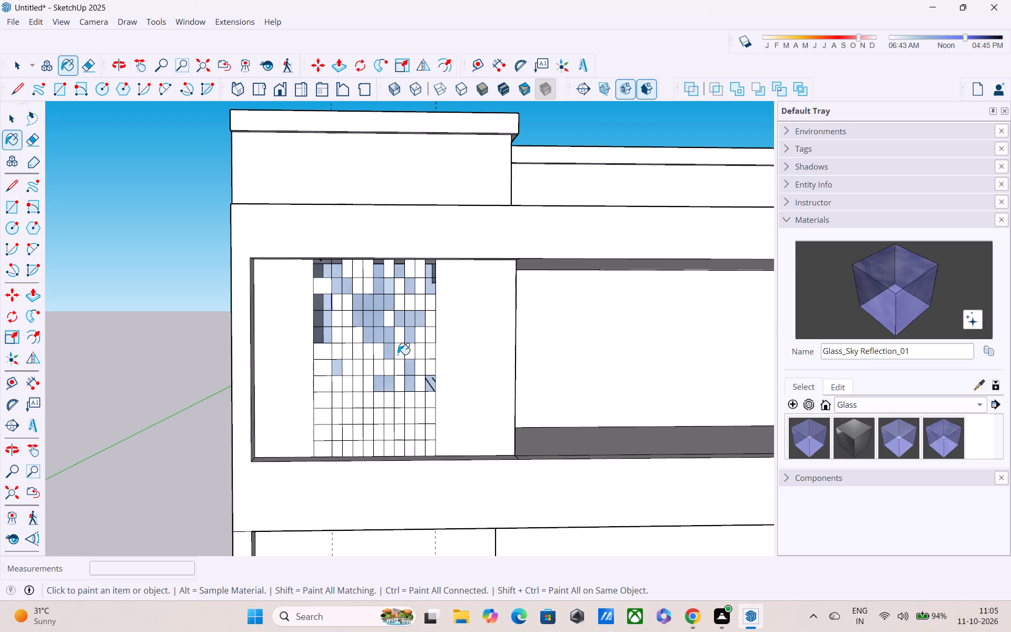
Paint cells from the grid's centre diagonally down to the lower part of its first column with Glass_Sky Reflection_01.
click(398, 354)
click(394, 350)
click(392, 346)
click(387, 340)
click(385, 337)
click(374, 343)
click(366, 355)
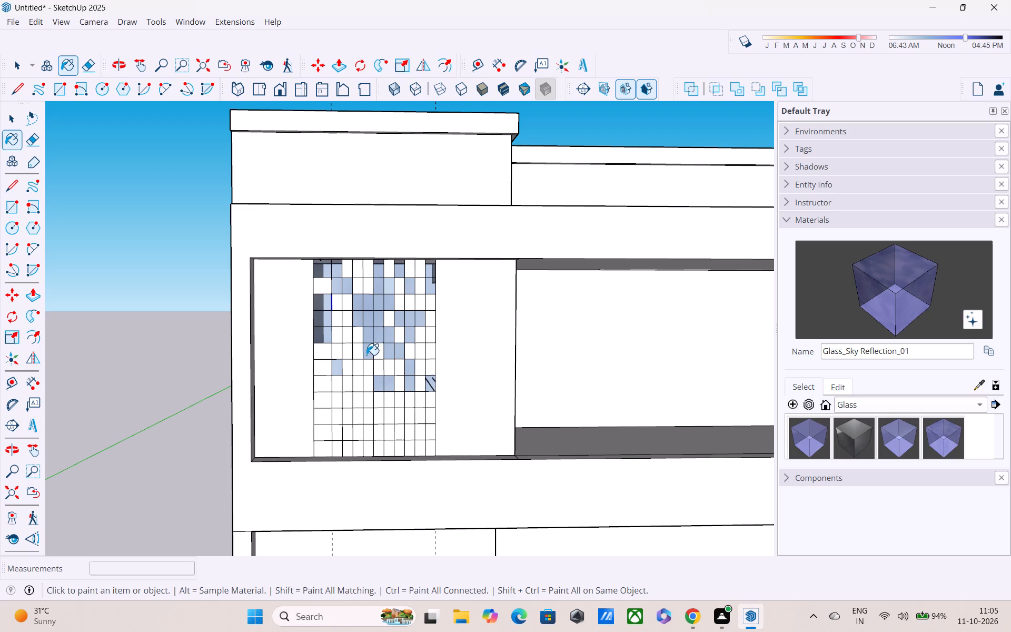
drag(366, 355, 364, 360)
click(362, 366)
click(360, 371)
click(352, 386)
drag(350, 390, 349, 399)
click(348, 402)
click(340, 402)
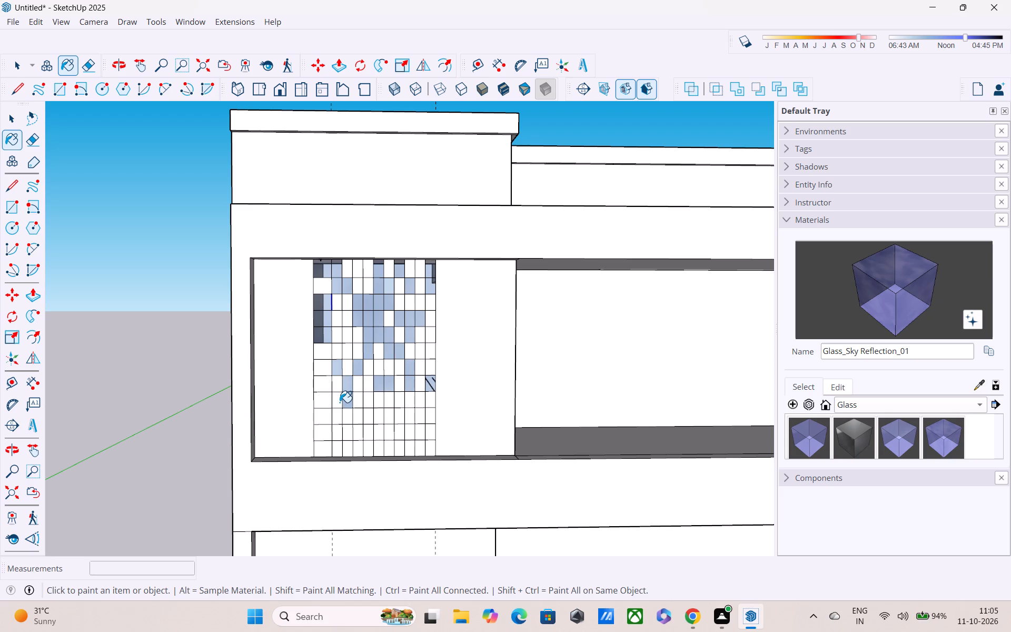
click(322, 409)
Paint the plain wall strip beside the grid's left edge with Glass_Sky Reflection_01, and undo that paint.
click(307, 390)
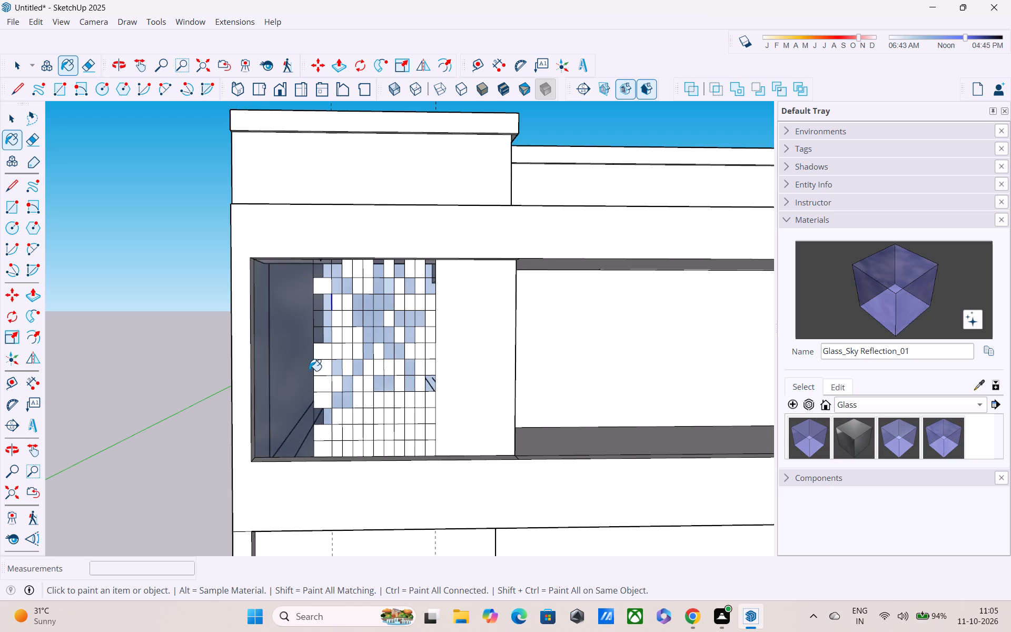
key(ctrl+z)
Paint the remaining cells in the lower half of the grid's first column with Glass_Sky Reflection_01.
click(325, 352)
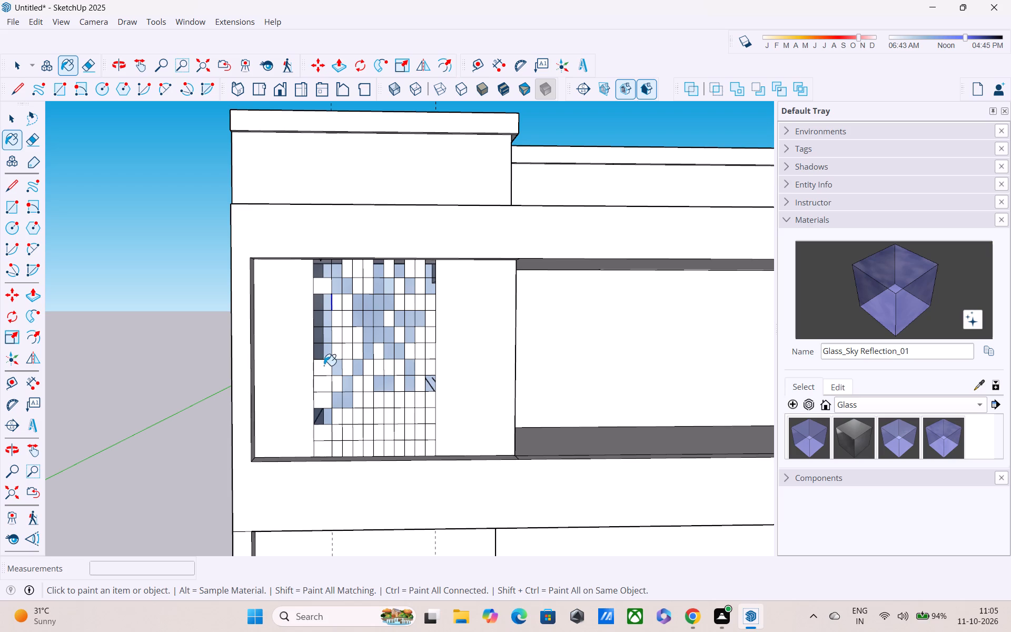
click(324, 373)
click(323, 391)
click(323, 402)
click(319, 390)
click(322, 435)
click(323, 449)
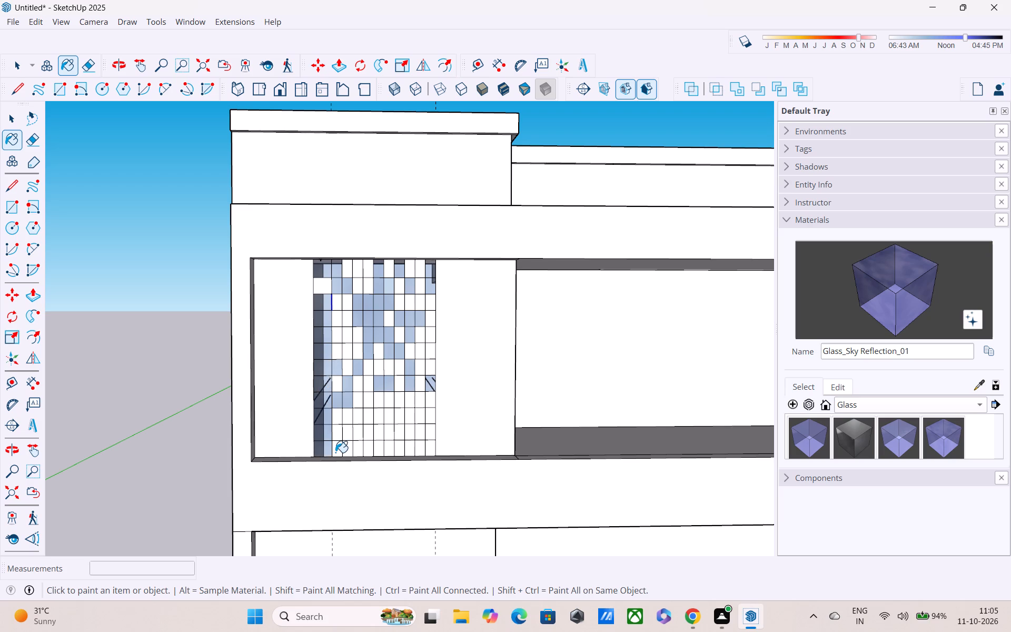
Paint unpainted cells in the grid's second and third columns, from the bottom up to mid-height, with Glass_Sky Reflection_01.
click(335, 452)
click(341, 436)
click(346, 431)
click(348, 418)
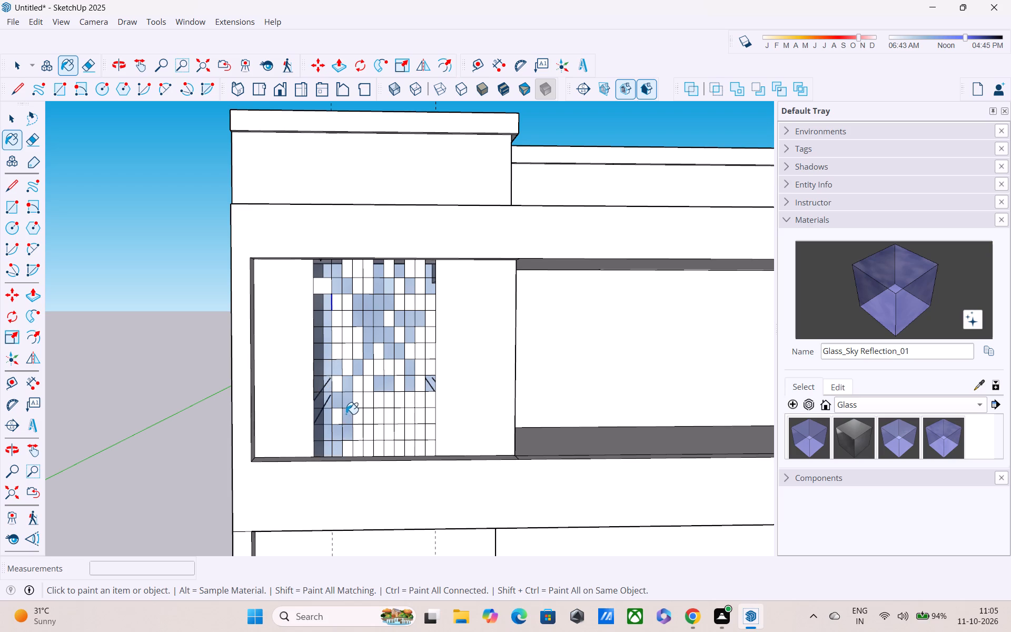
click(341, 422)
click(335, 385)
click(350, 368)
click(345, 351)
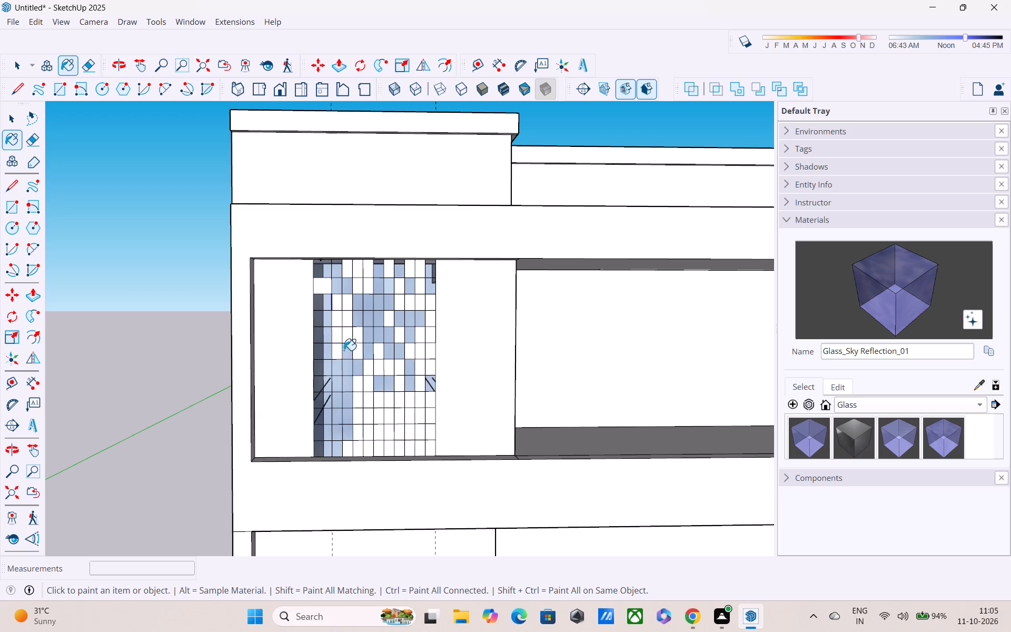
Fill unpainted cells in the upper half of the grid's first three columns with Glass_Sky Reflection_01.
click(340, 357)
click(336, 342)
click(340, 320)
click(334, 309)
click(322, 278)
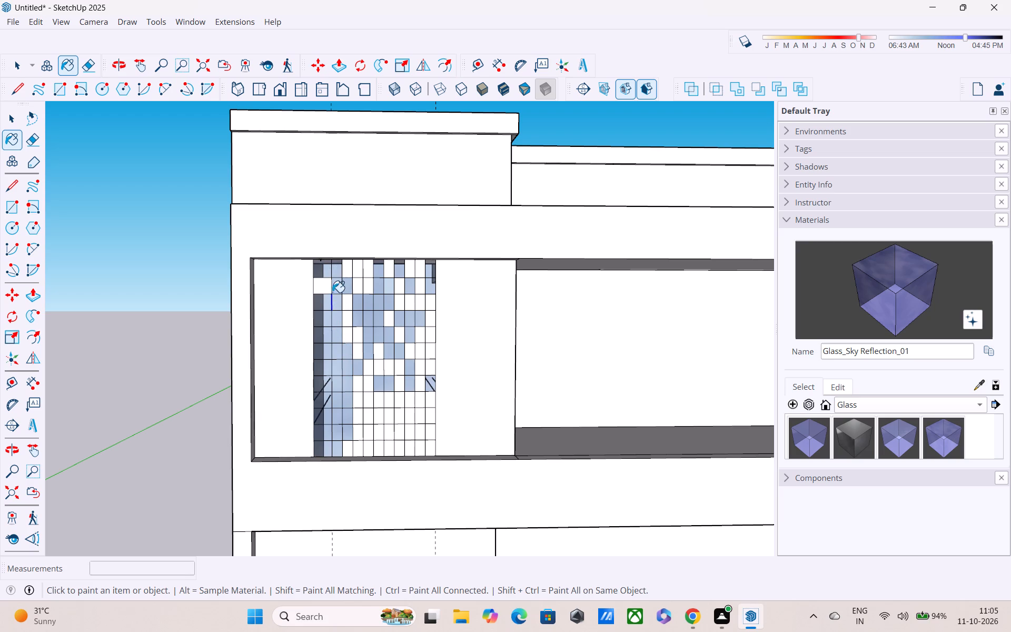
click(319, 292)
click(342, 310)
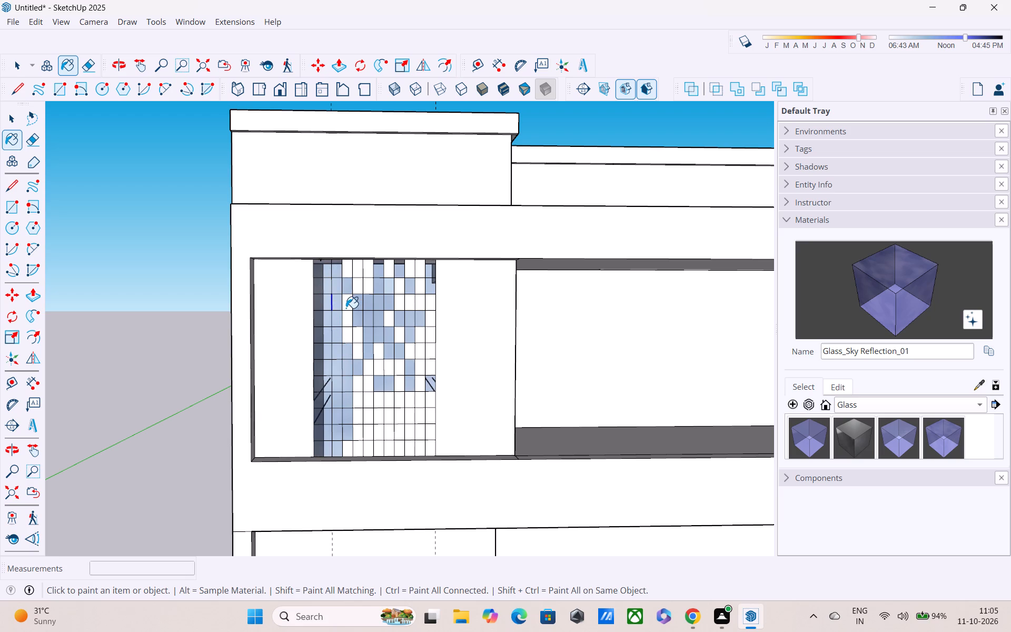
click(346, 308)
click(346, 322)
click(346, 340)
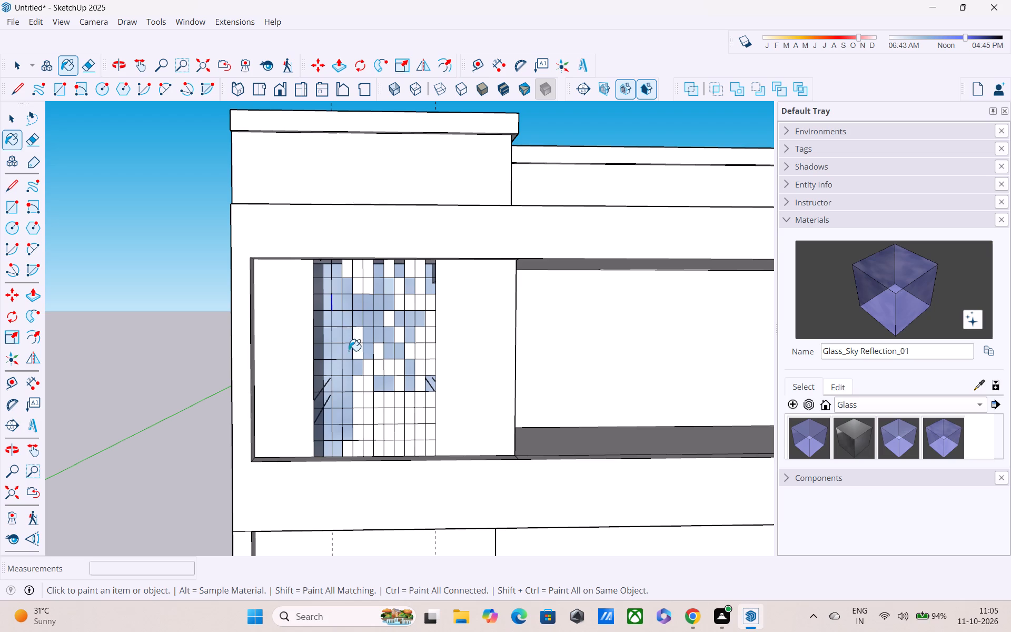
Paint unpainted cells in the grid's third to fifth columns, mainly in the top two rows, with Glass_Sky Reflection_01.
click(357, 356)
click(358, 338)
click(354, 273)
click(347, 273)
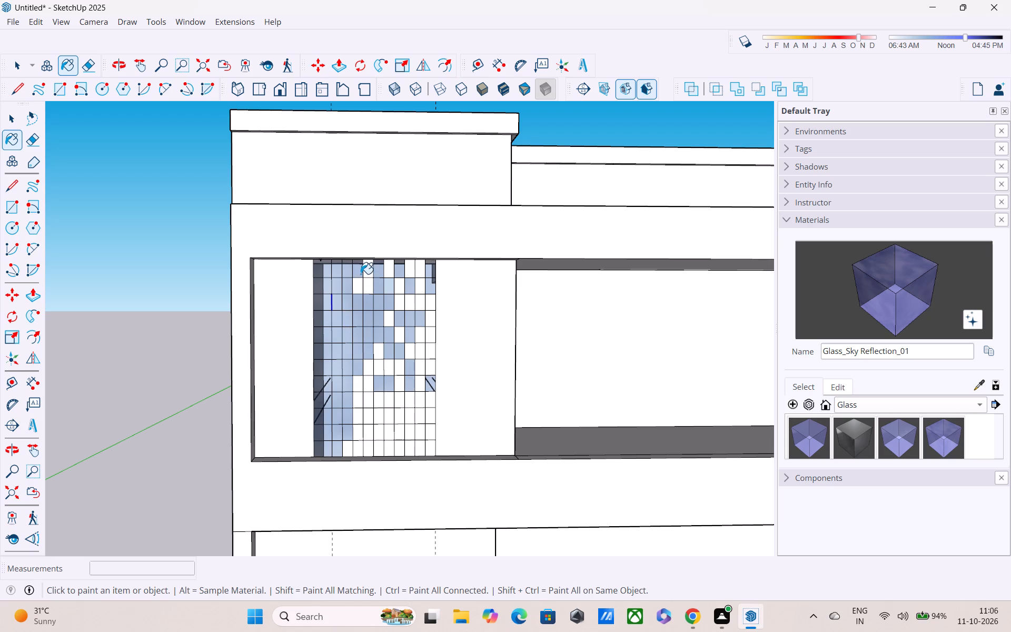
click(364, 272)
click(356, 291)
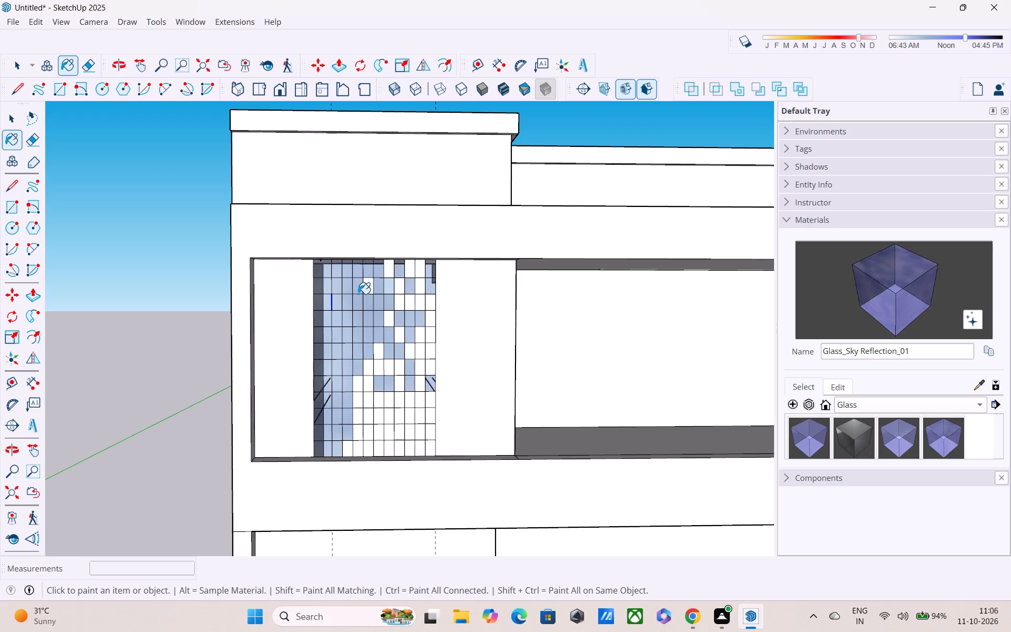
click(363, 294)
click(369, 292)
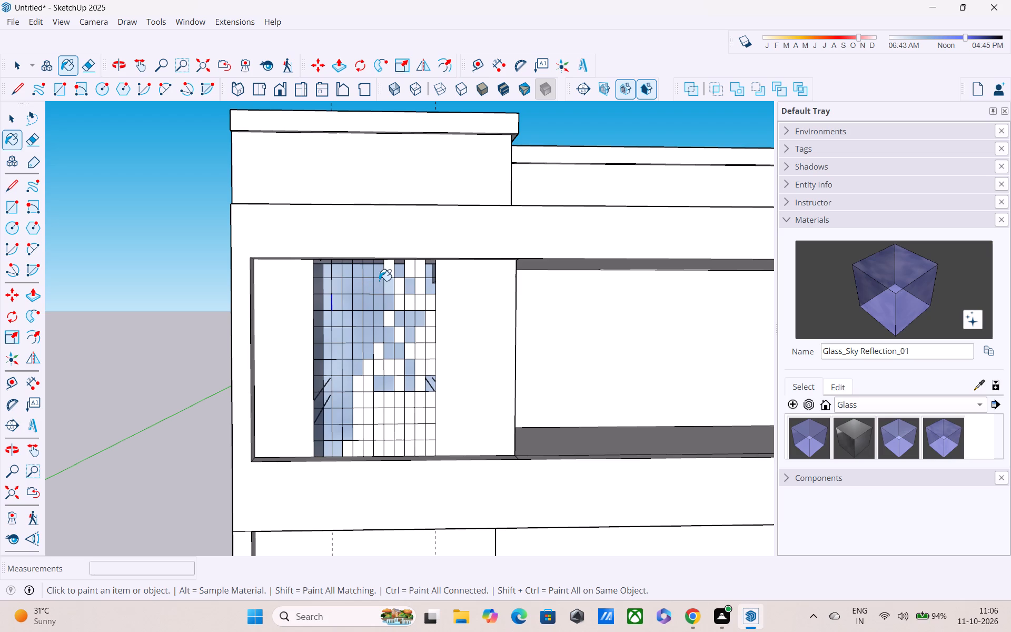
Fill the gaps across the grid's top three rows, from the middle columns towards the right edge, with Glass_Sky Reflection_01.
click(384, 270)
click(390, 272)
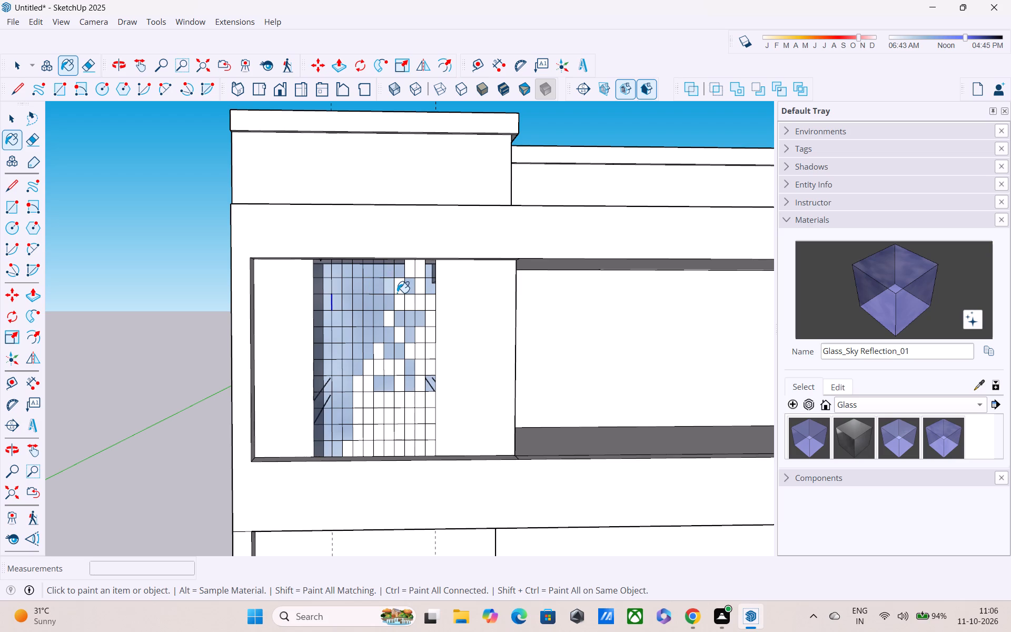
click(399, 292)
click(395, 309)
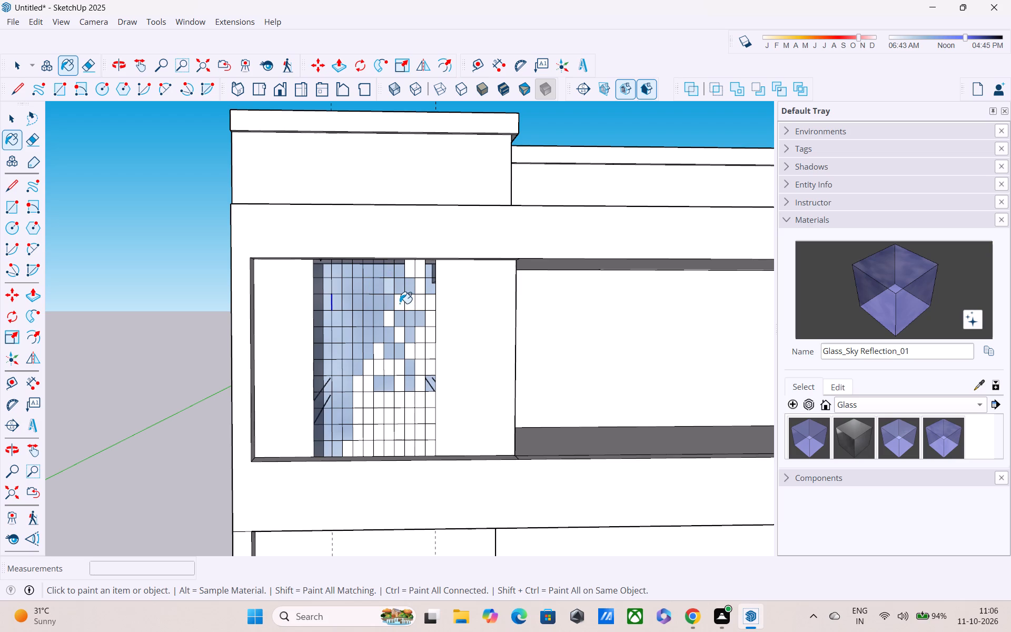
click(400, 303)
click(408, 305)
click(410, 276)
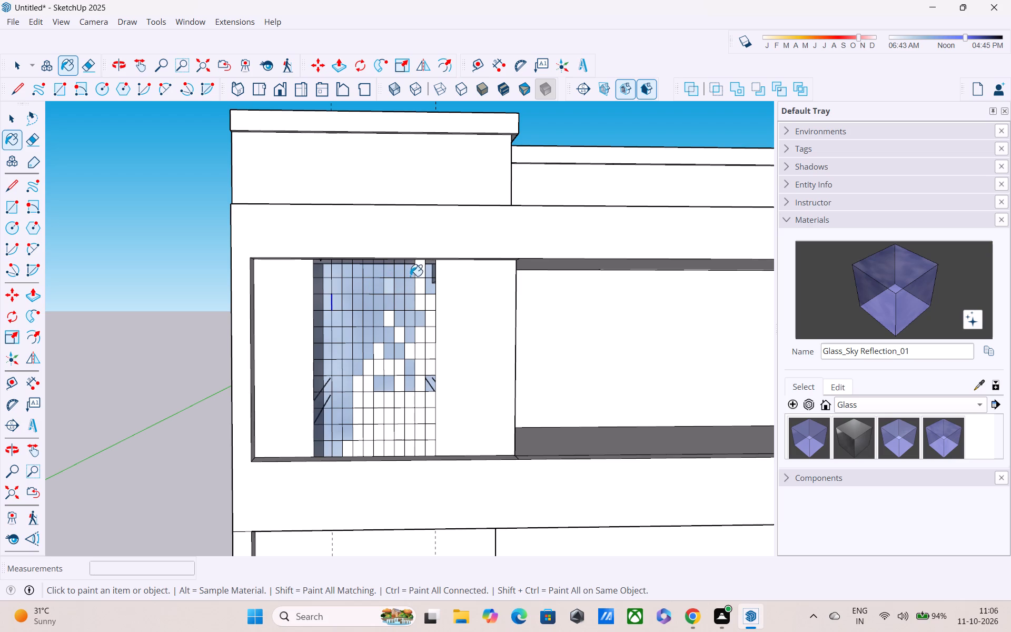
click(416, 274)
click(420, 270)
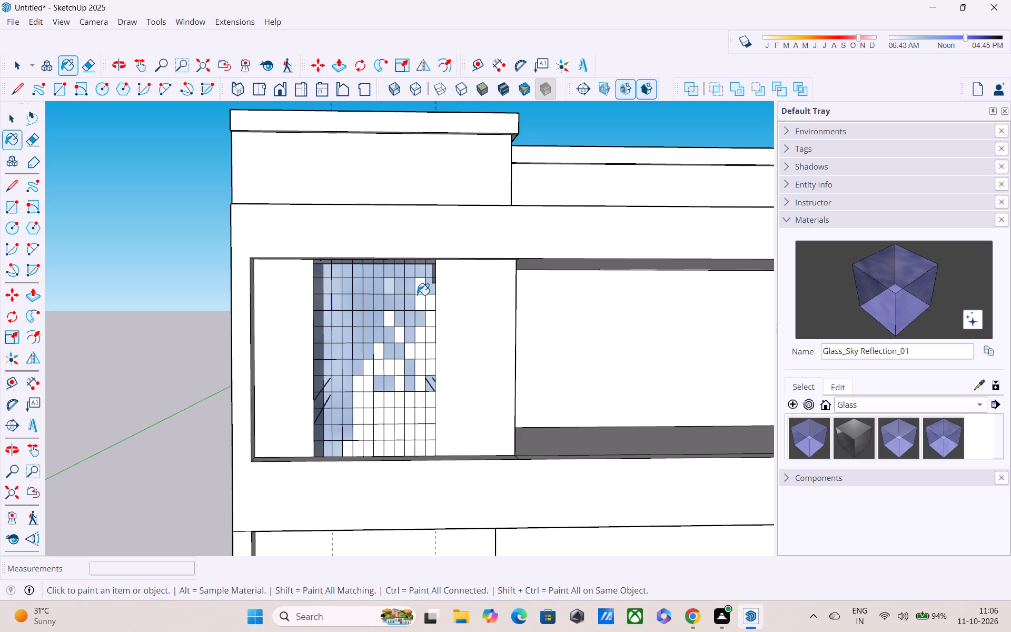
click(417, 297)
click(433, 311)
click(421, 291)
click(391, 289)
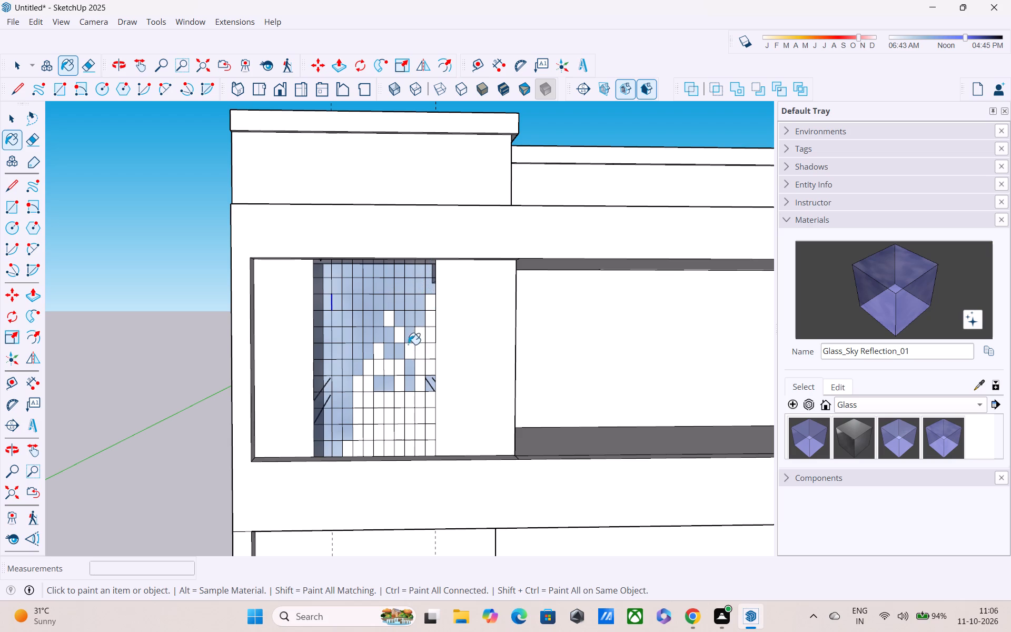
Paint the remaining unpainted cells in the grid's third to fifth rows with Glass_Sky Reflection_01, including those along the right edge.
click(405, 340)
click(403, 352)
click(375, 358)
click(387, 320)
click(424, 325)
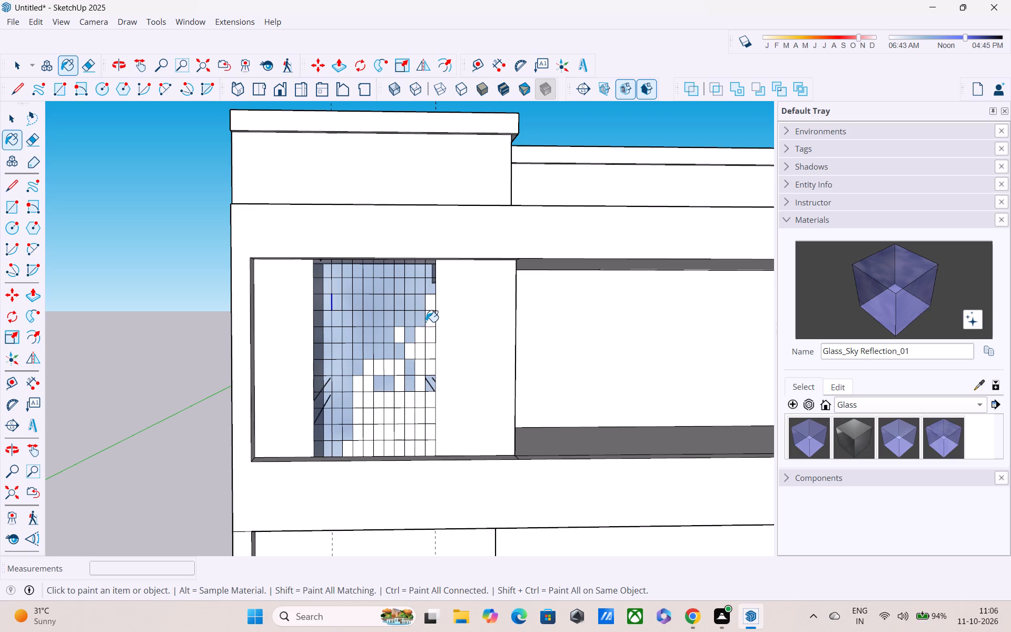
click(430, 307)
click(429, 325)
click(424, 342)
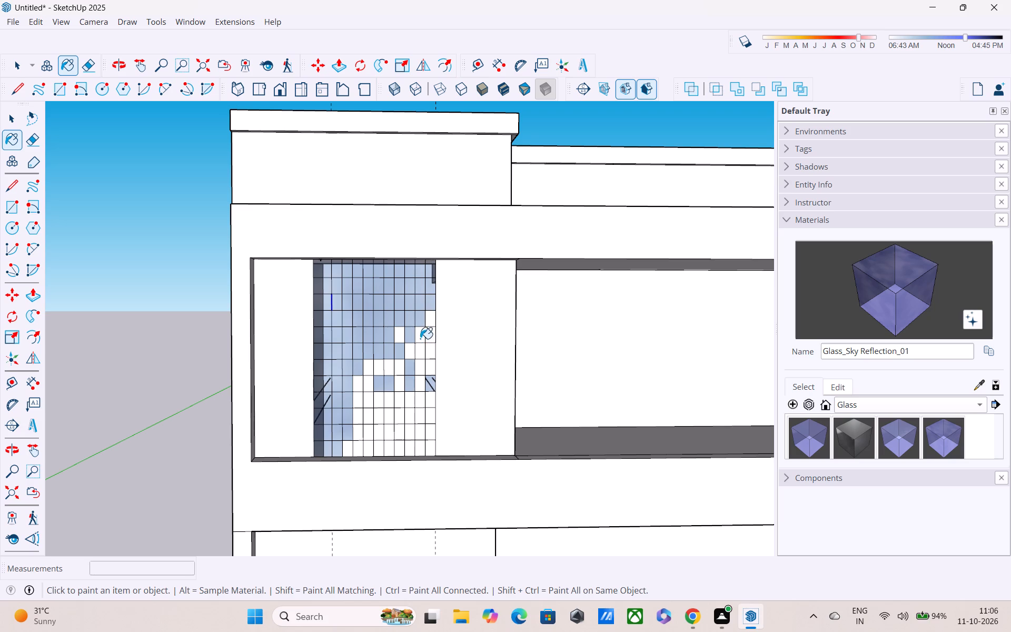
click(420, 339)
click(427, 339)
click(427, 342)
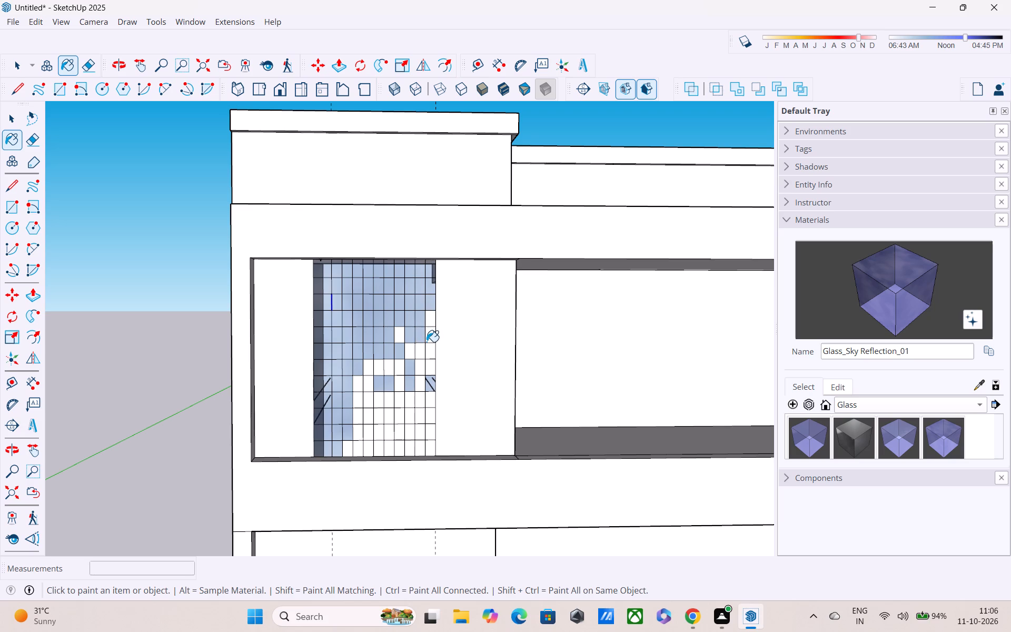
click(429, 325)
click(430, 342)
click(396, 340)
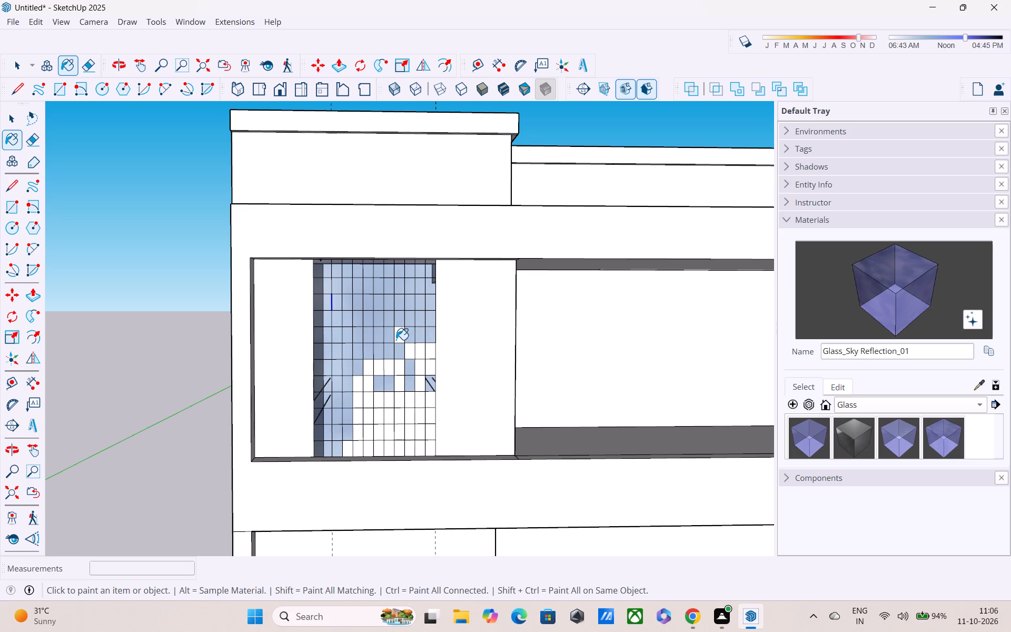
Paint the unpainted cells in the grid's sixth and seventh rows from the top with Glass_Sky Reflection_01.
click(412, 354)
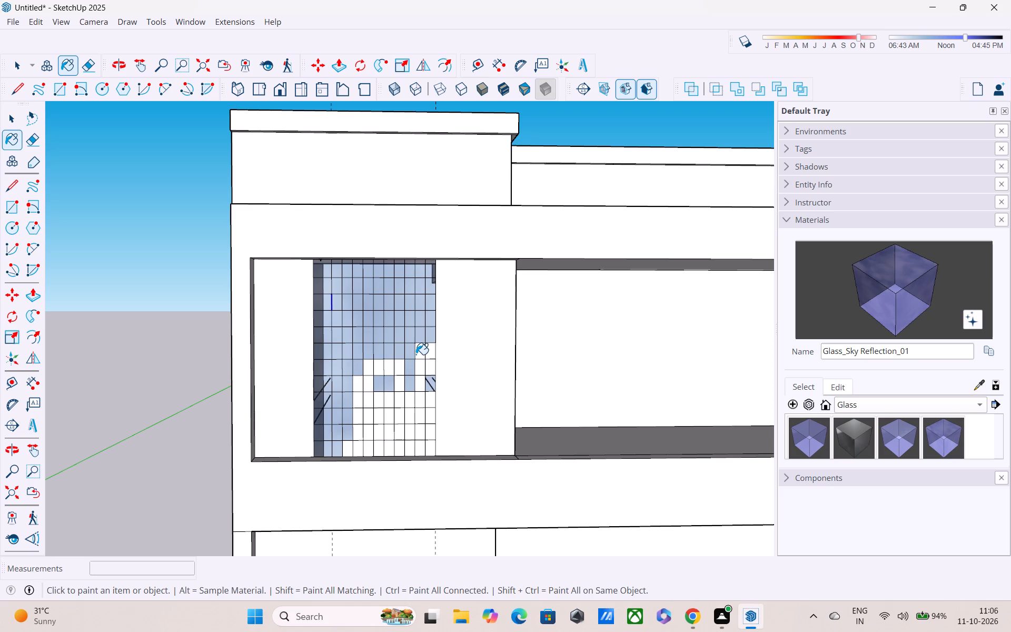
click(416, 354)
click(432, 354)
click(420, 355)
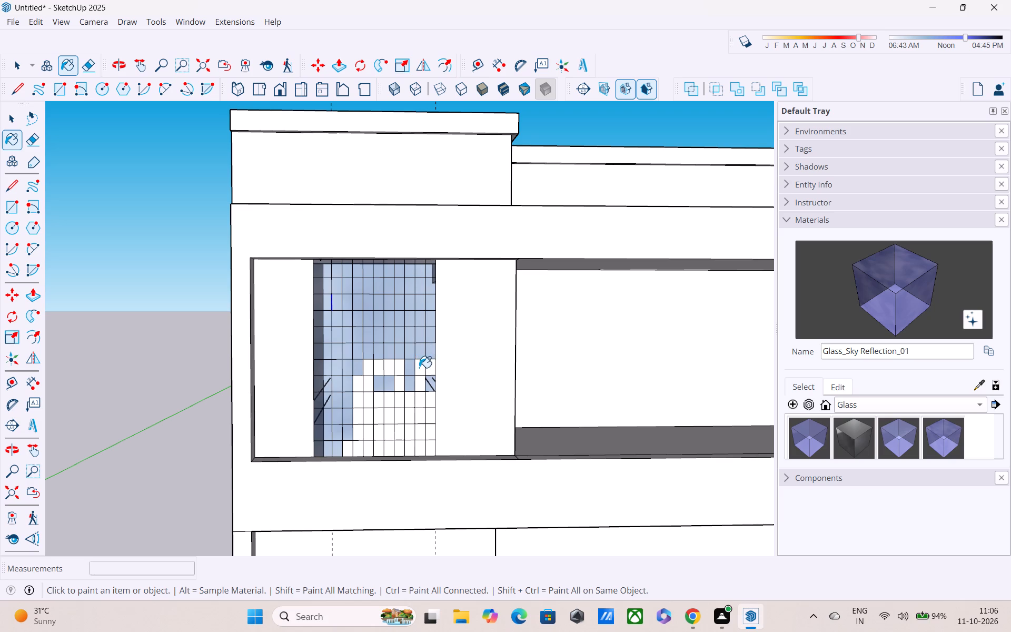
click(419, 370)
click(434, 370)
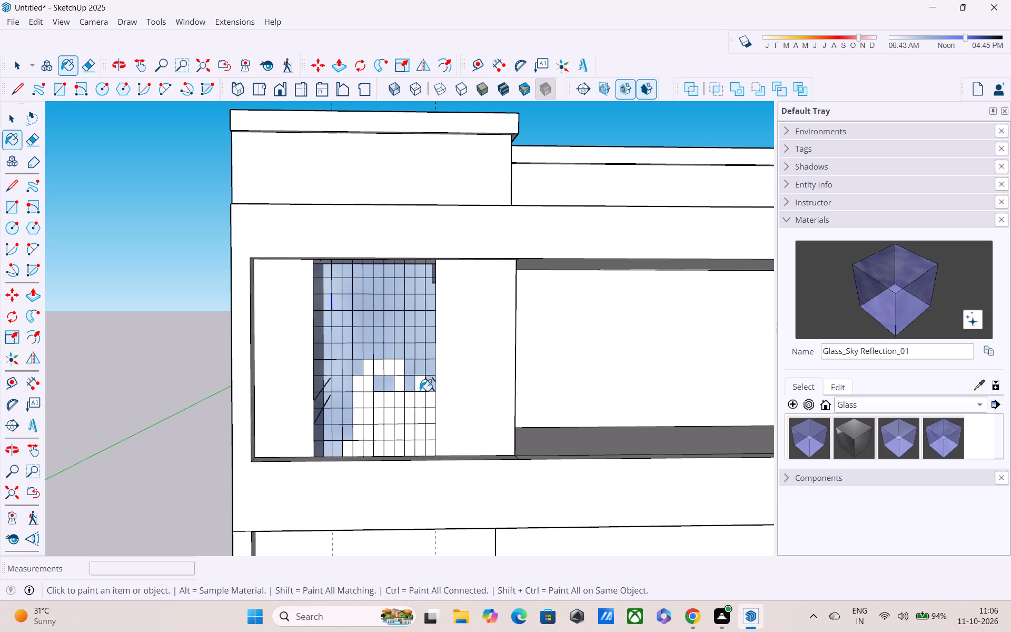
click(420, 390)
click(396, 371)
click(390, 369)
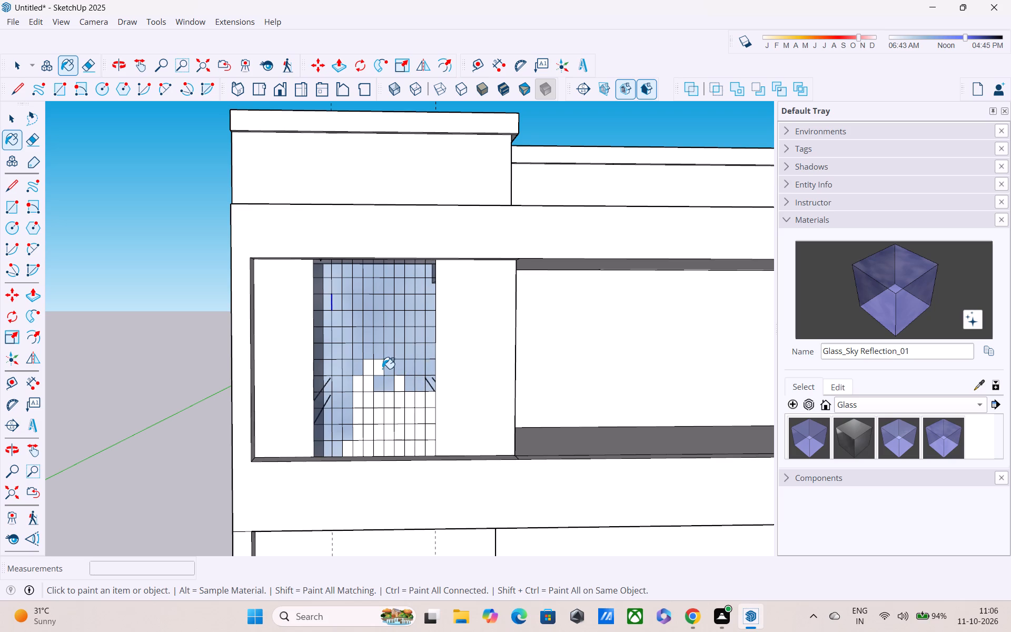
click(381, 369)
click(372, 370)
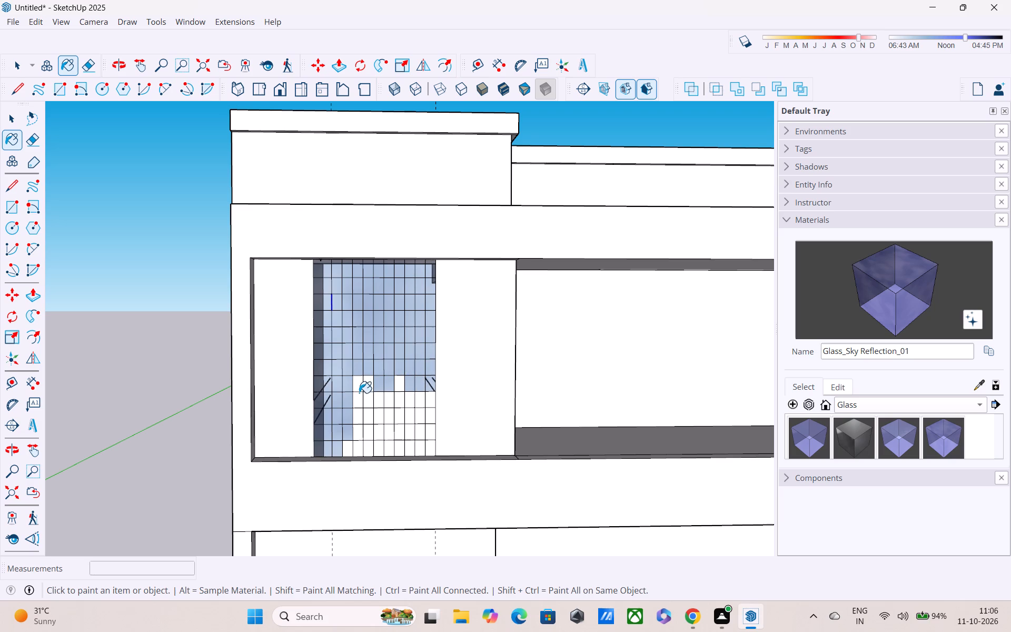
Fill the remaining gaps in the grid's eighth row from the top with Glass_Sky Reflection_01.
click(359, 393)
click(364, 389)
click(364, 387)
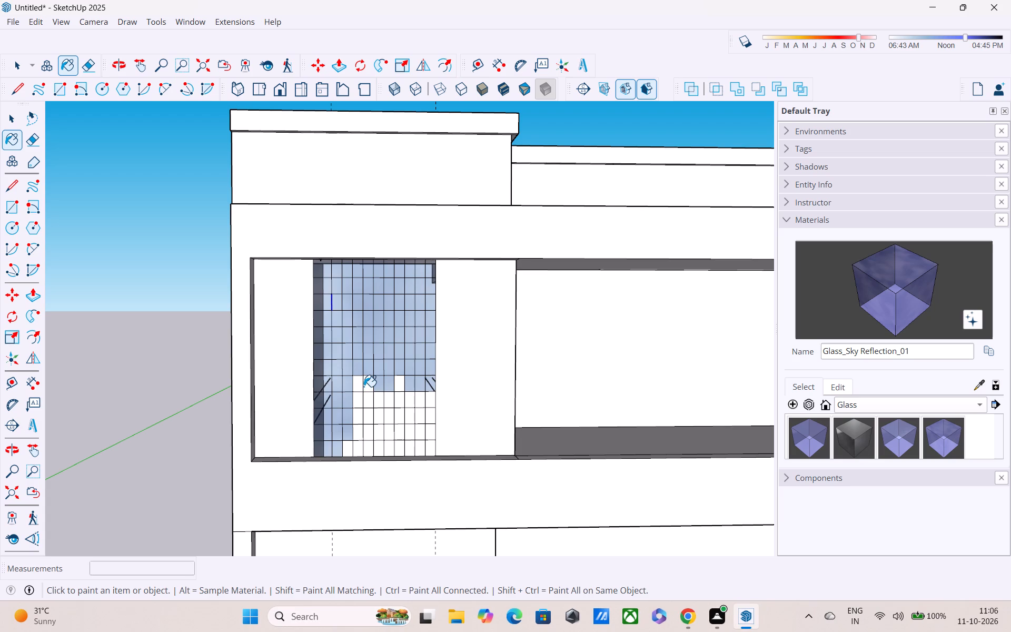
click(364, 387)
click(369, 389)
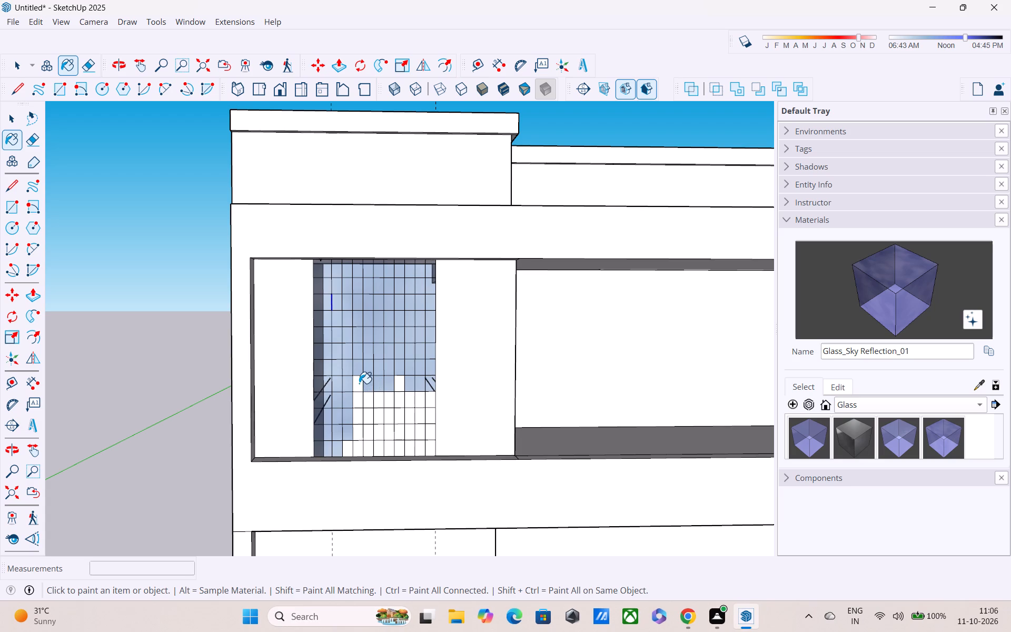
click(359, 383)
click(398, 389)
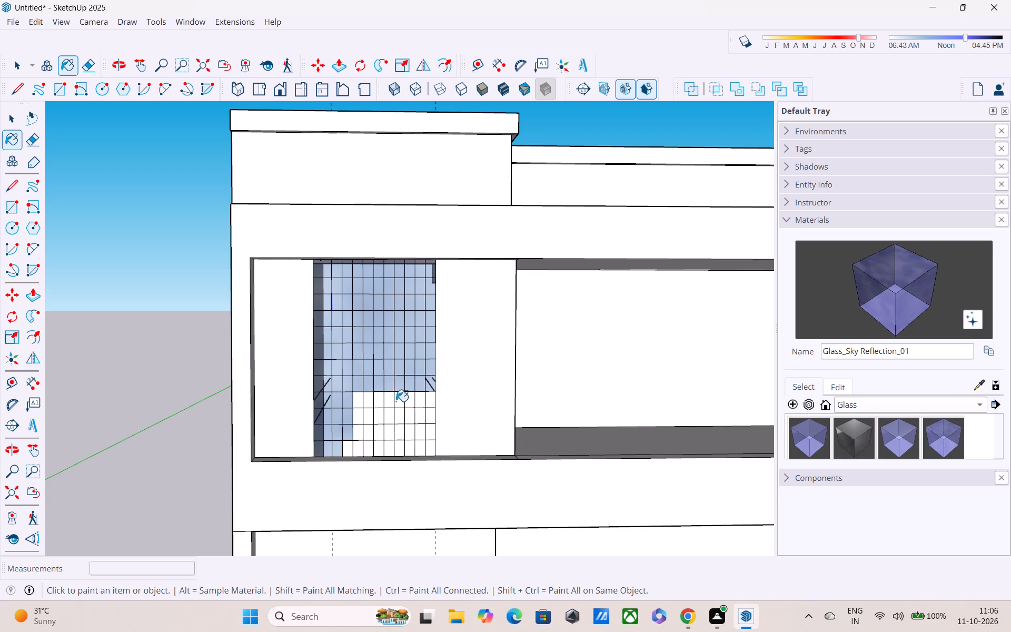
Paint the ninth row's unpainted cells up to the eighth column, plus two tenth-row cells, with Glass_Sky Reflection_01.
click(395, 402)
click(380, 409)
click(366, 405)
click(357, 405)
click(358, 412)
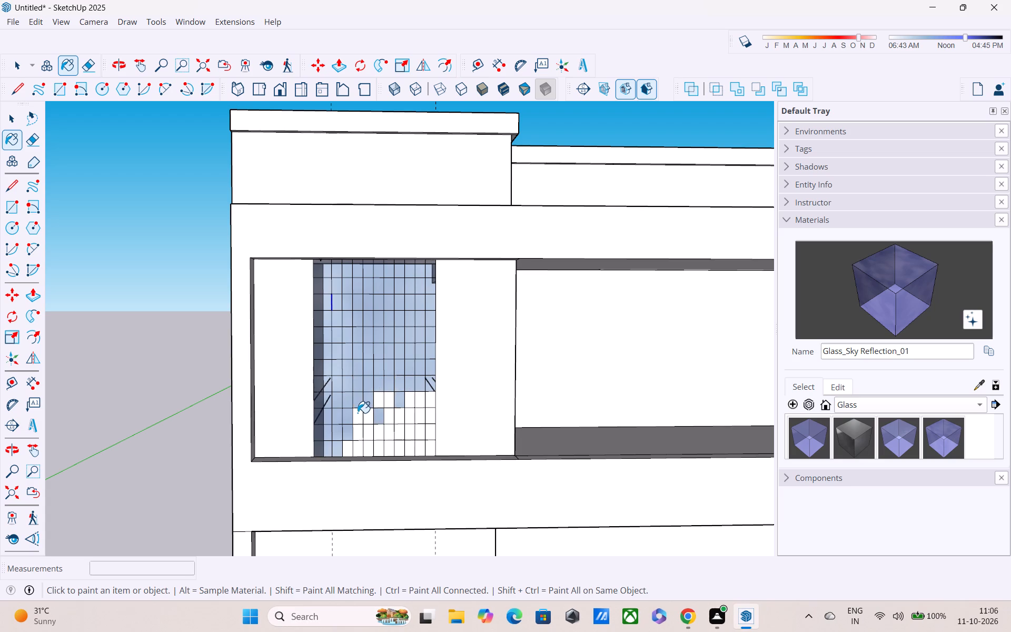
click(358, 418)
click(375, 410)
click(378, 405)
drag(379, 401, 384, 403)
click(389, 404)
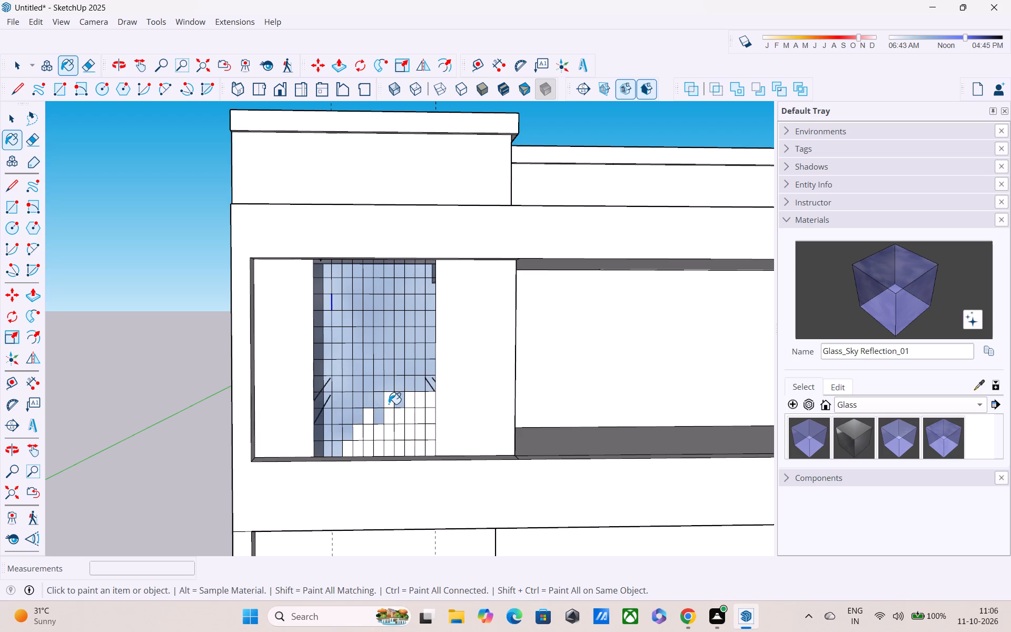
Paint the ninth- and tenth-row cells in the grid's last three columns with Glass_Sky Reflection_01.
click(408, 410)
click(411, 403)
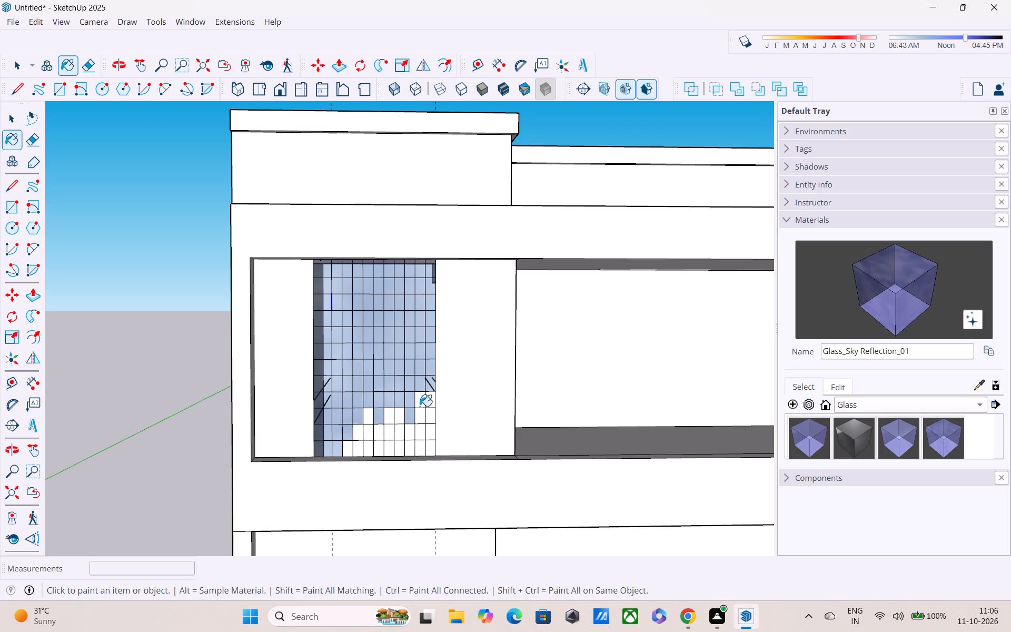
click(420, 406)
click(426, 404)
drag(427, 411, 427, 416)
click(427, 421)
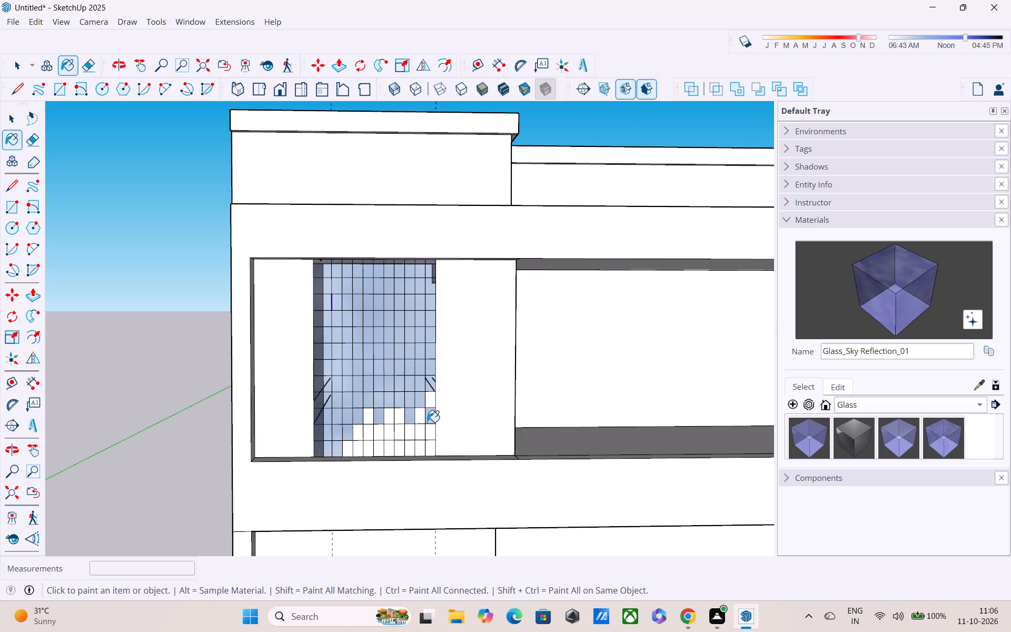
click(421, 421)
click(428, 408)
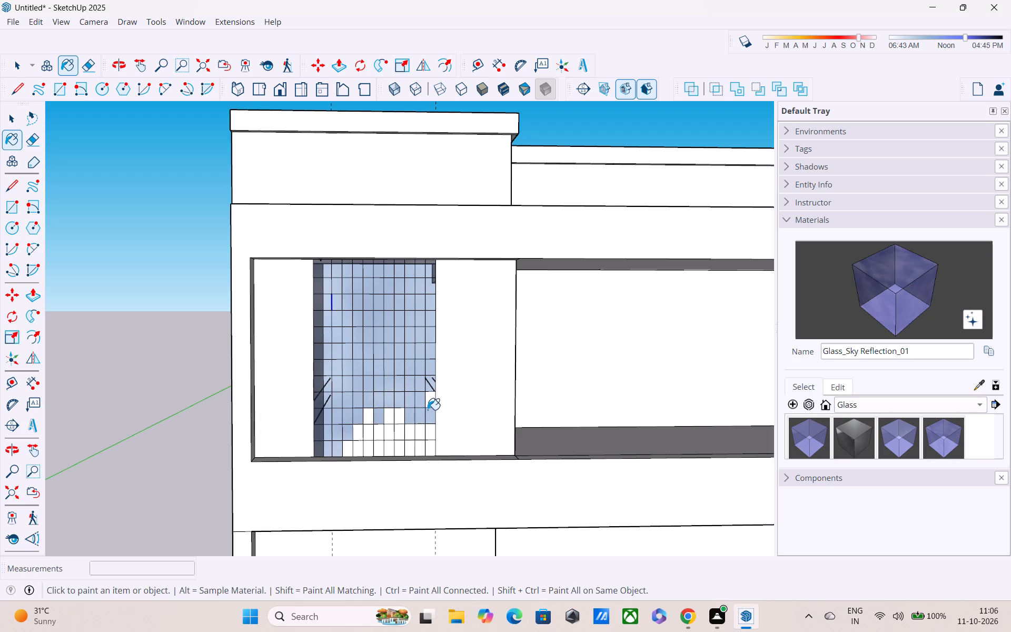
click(430, 401)
Fill the tenth row's remaining gaps and the eleventh row's fourth-column cell with Glass_Sky Reflection_01.
click(356, 438)
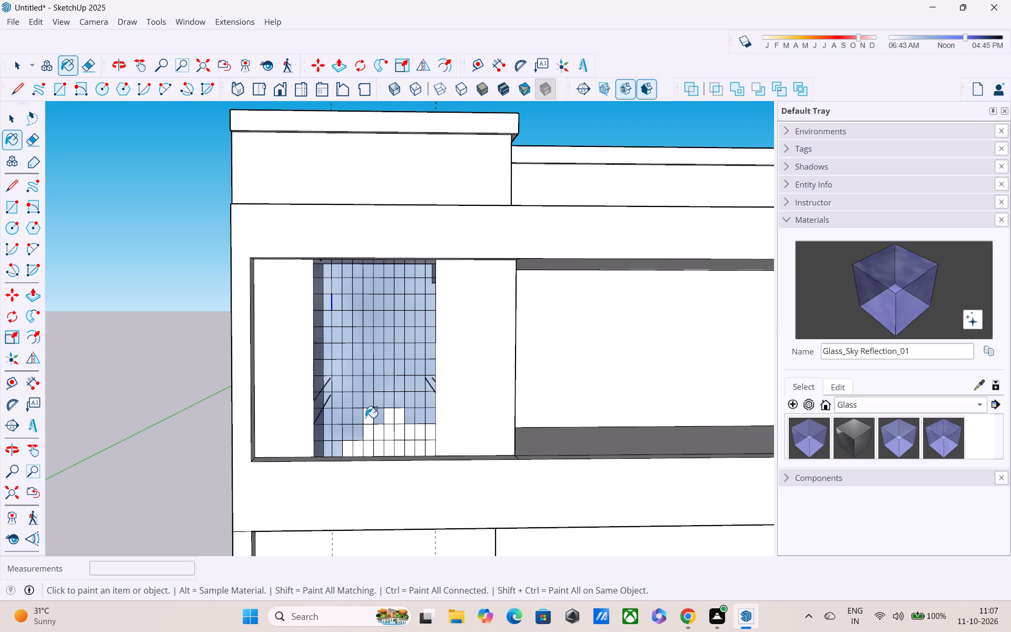
click(365, 418)
click(385, 420)
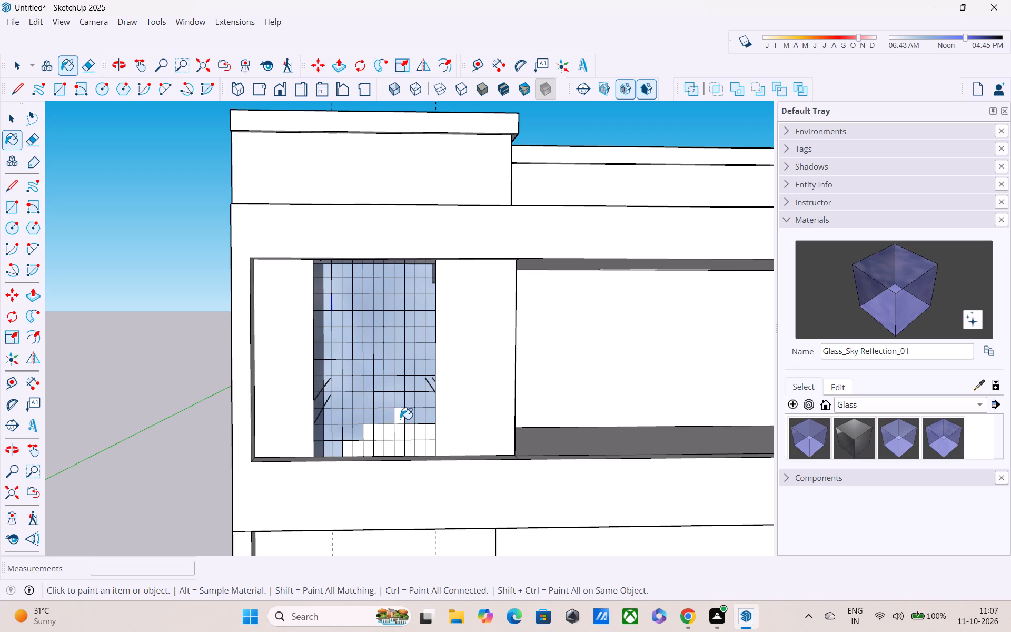
click(395, 419)
Paint the unpainted cells in the left half of the grid's bottom two rows, up to the sixth column, with Glass_Sky Reflection_01.
click(381, 436)
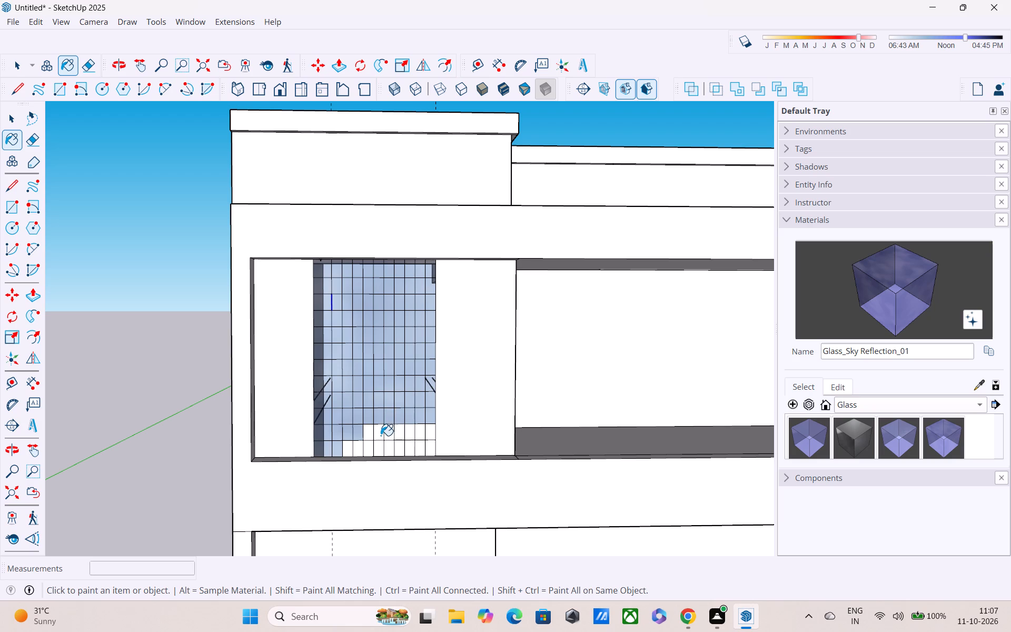
click(368, 434)
click(353, 452)
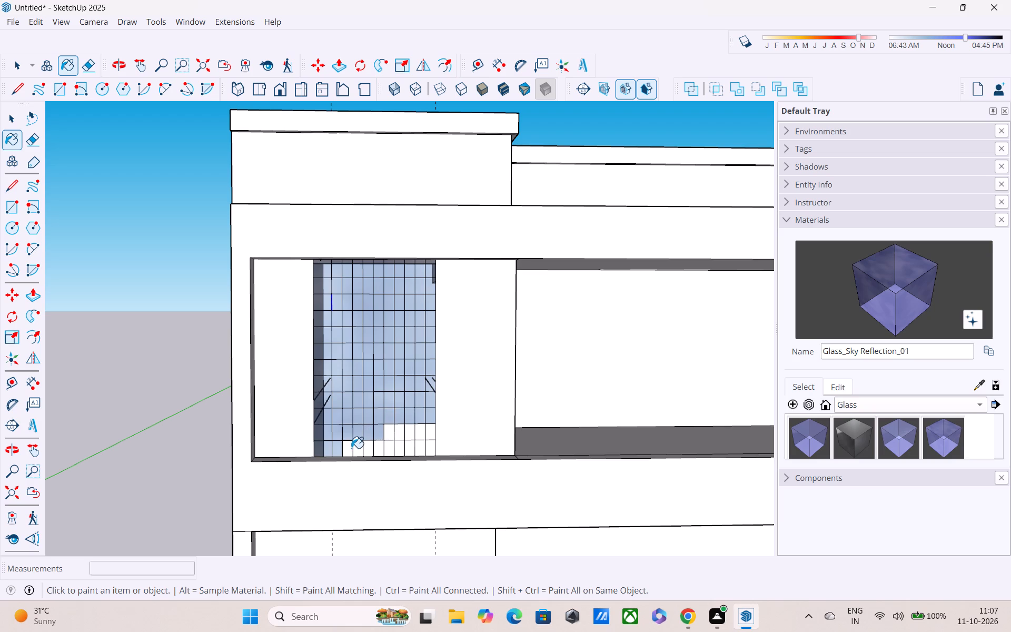
click(351, 448)
click(359, 451)
click(374, 451)
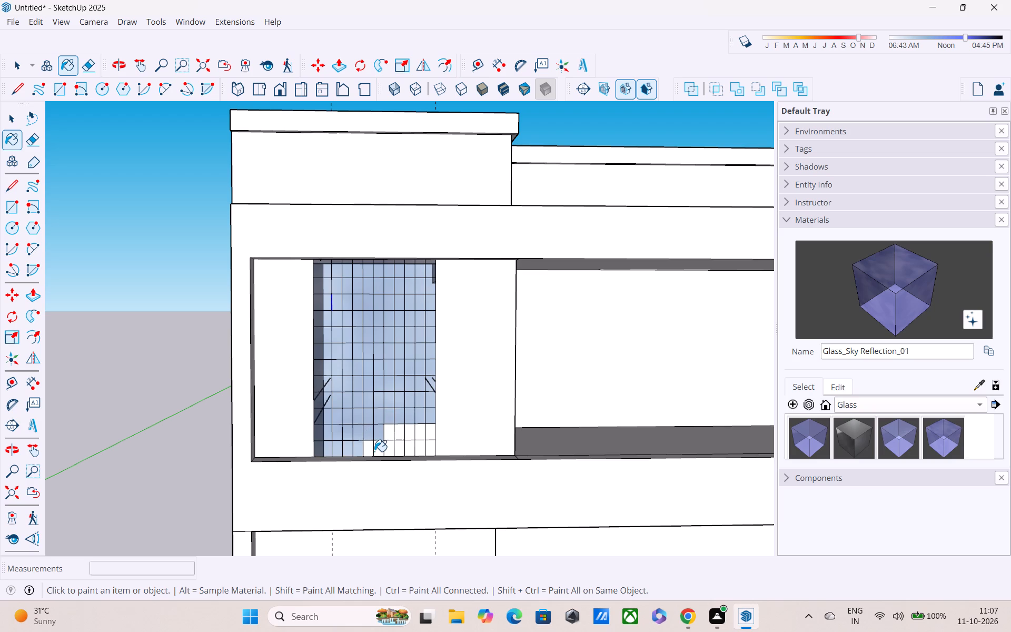
click(368, 450)
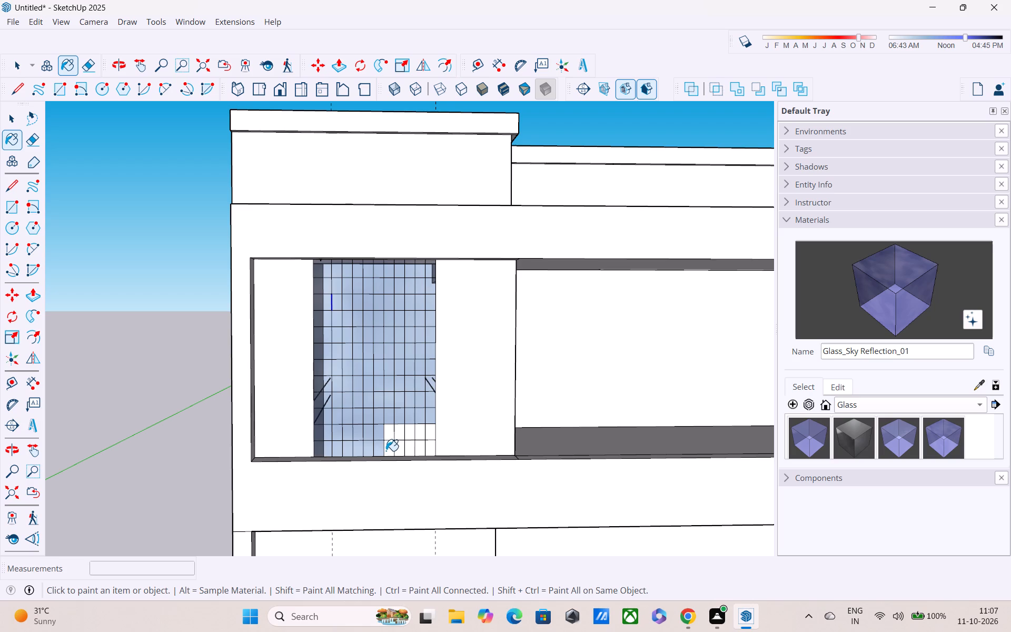
Paint the remaining unpainted cells in the right half of the grid's bottom two rows with Glass_Sky Reflection_01.
click(386, 451)
click(388, 439)
click(400, 439)
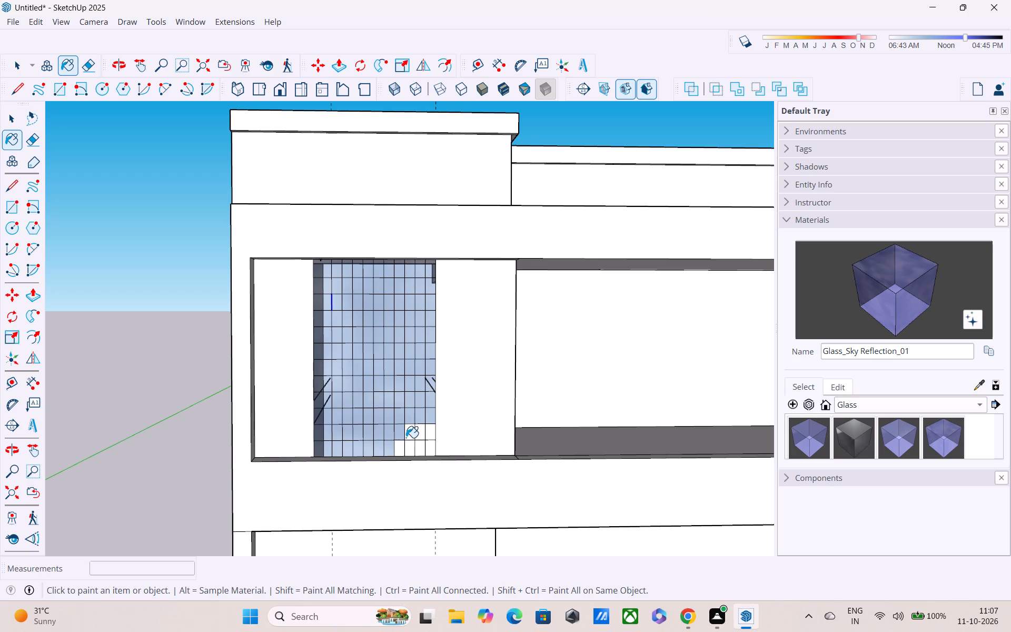
click(407, 437)
click(415, 438)
click(423, 438)
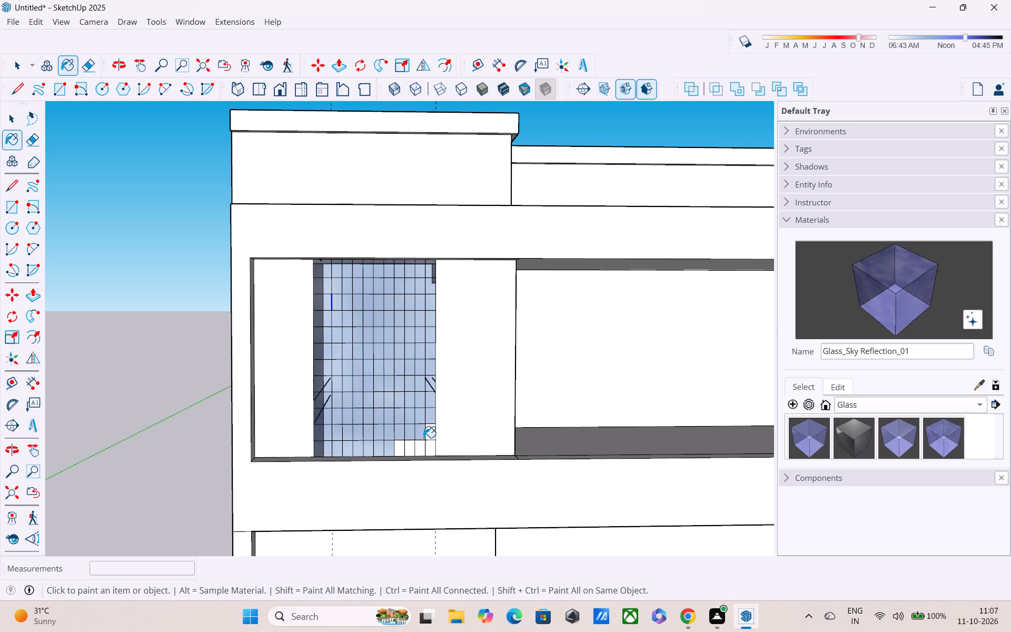
click(434, 438)
click(429, 453)
click(421, 452)
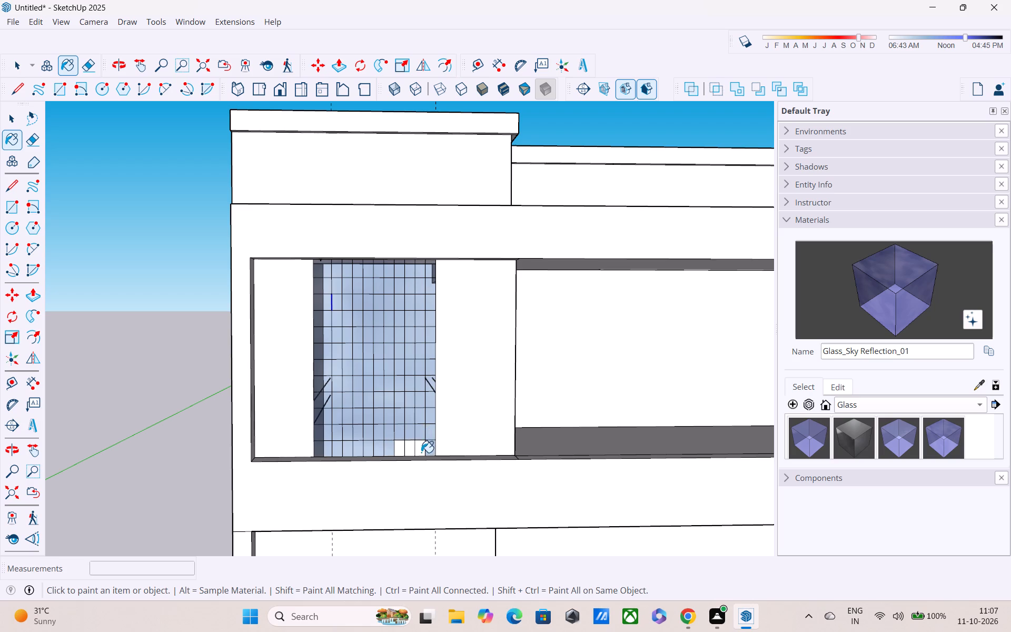
click(408, 452)
click(400, 449)
Examine the glazed upper-floor grid and the surrounding facade from several angles.
middle_drag(374, 437, 329, 412)
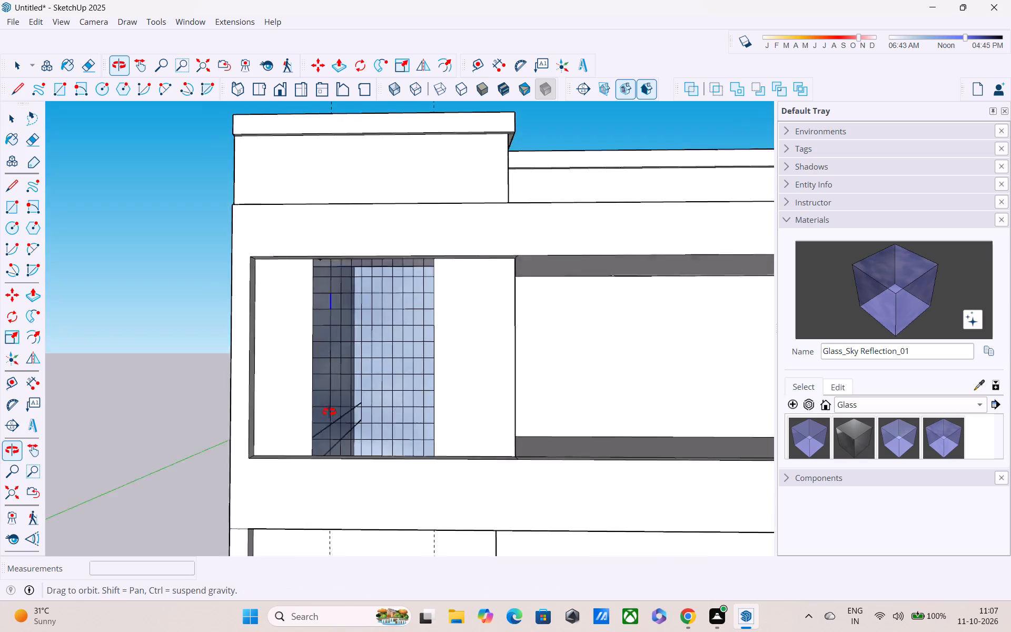
middle_drag(329, 412, 265, 404)
middle_drag(292, 398, 299, 448)
scroll(303, 444, down, 3)
middle_drag(334, 443, 365, 457)
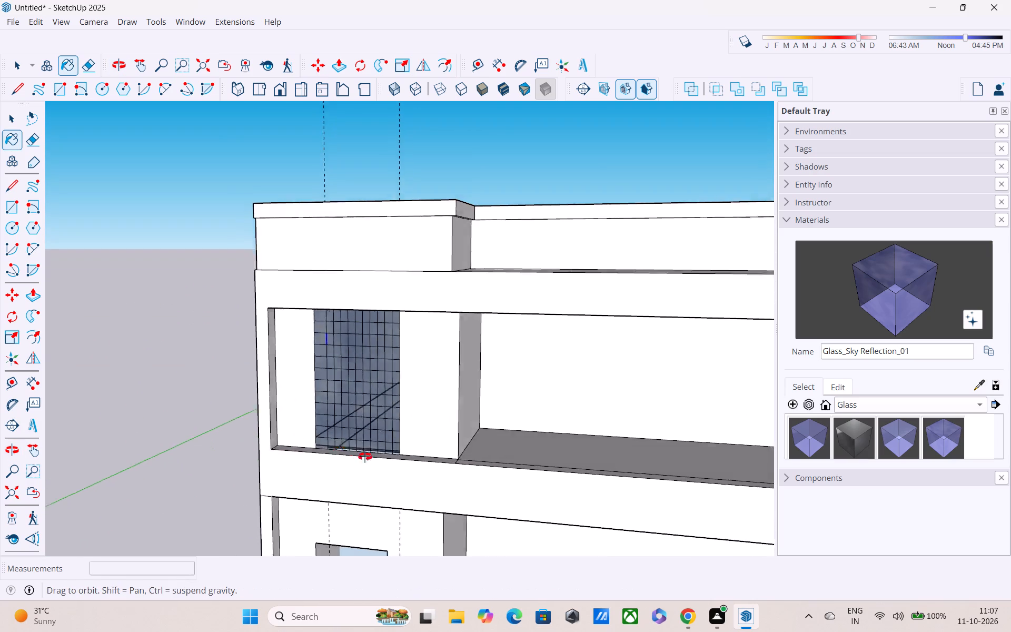
middle_drag(365, 457, 433, 435)
key(grave)
key(grave)
middle_drag(407, 416, 306, 428)
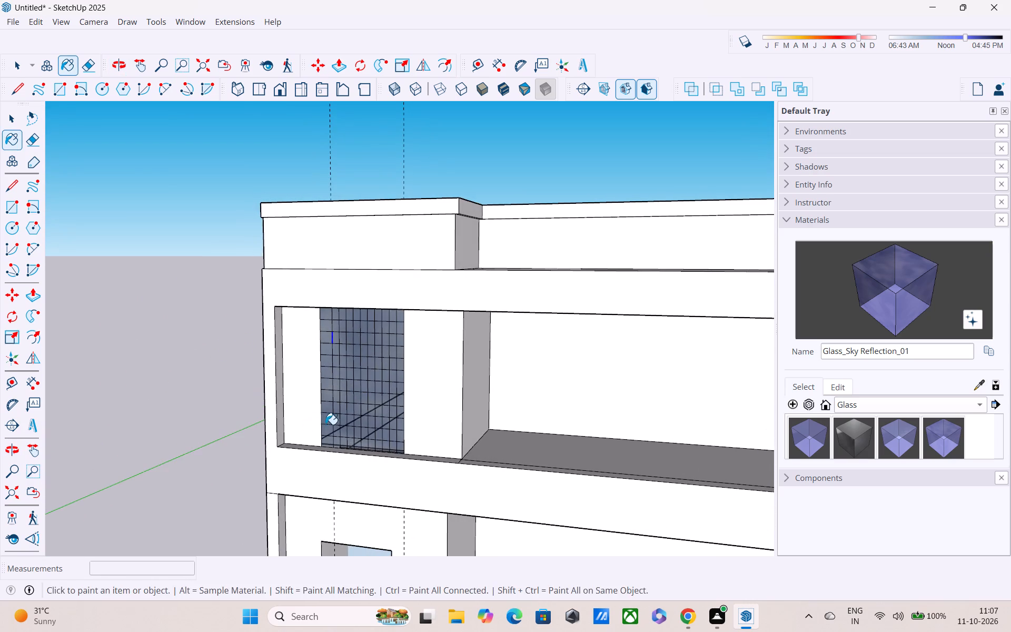
middle_drag(355, 440, 438, 434)
middle_drag(441, 429, 450, 389)
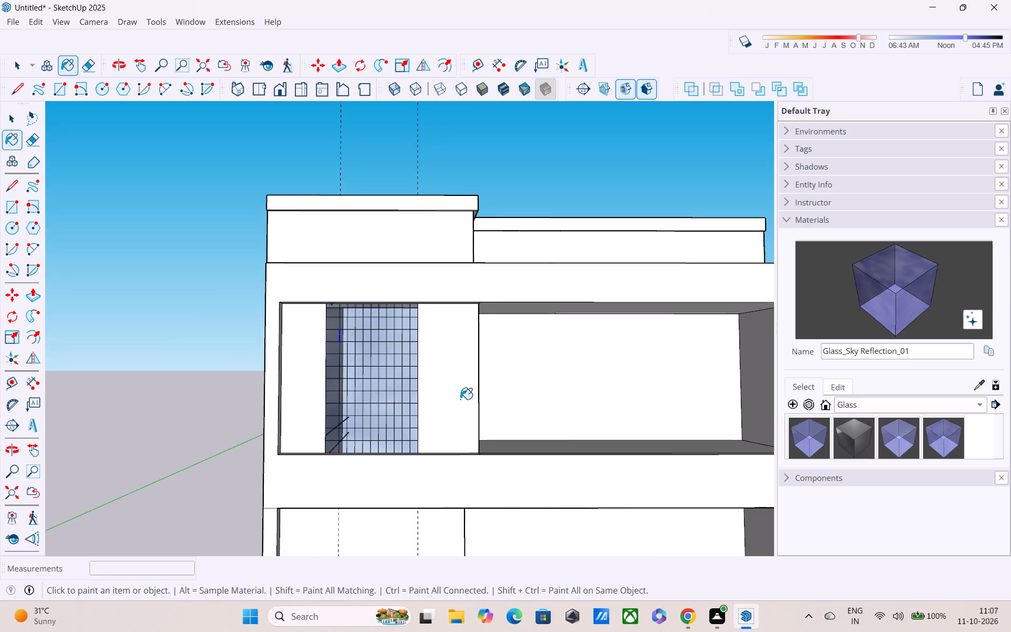
middle_drag(482, 409, 545, 415)
middle_drag(543, 415, 528, 354)
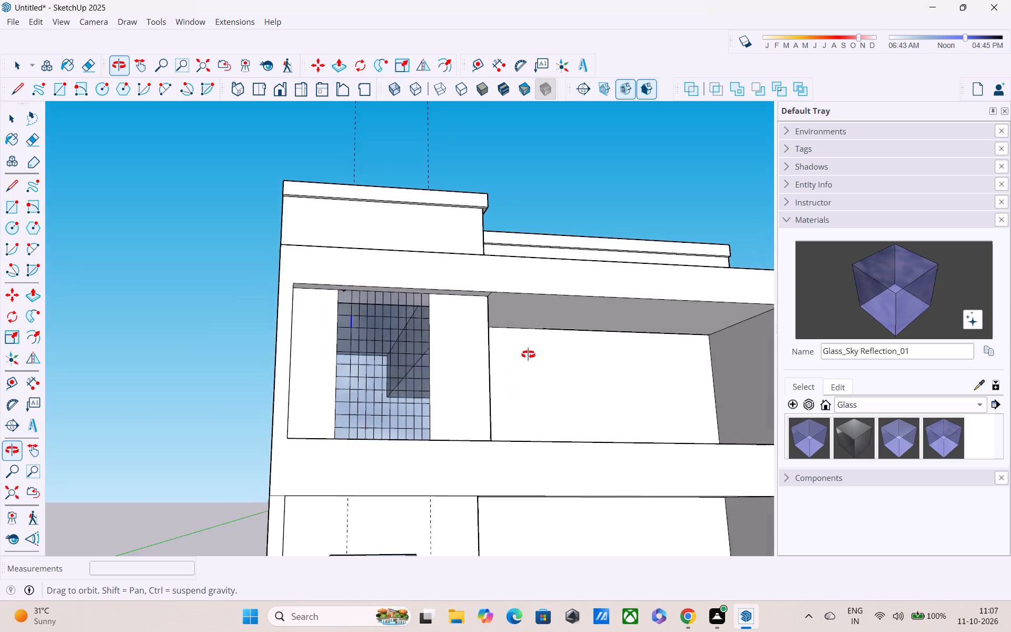
middle_drag(528, 354, 495, 437)
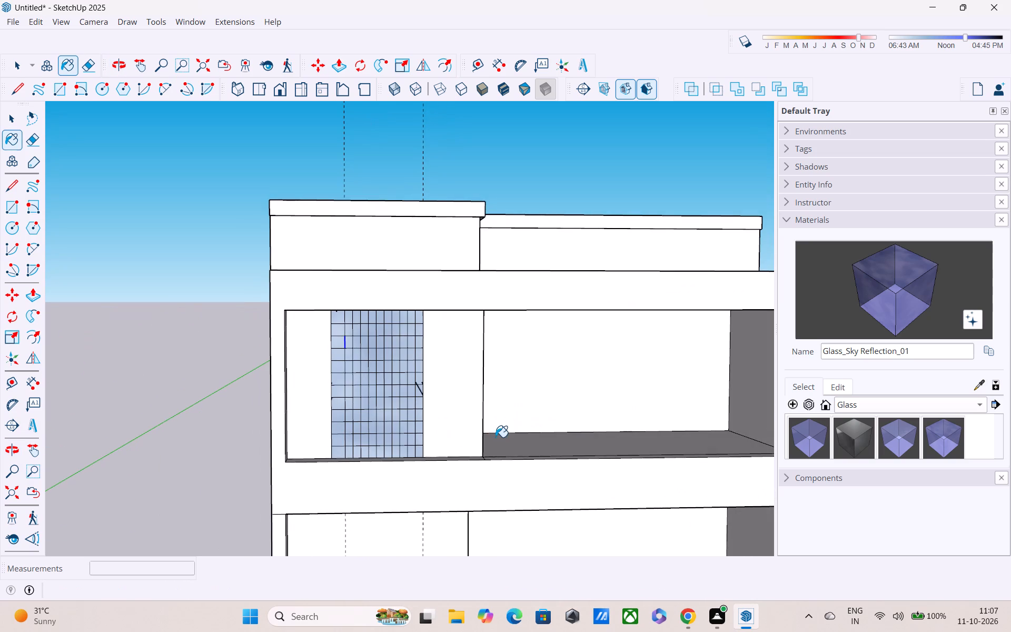
text(``)
key(Escape)
key(Escape)
scroll(424, 436, up, 1)
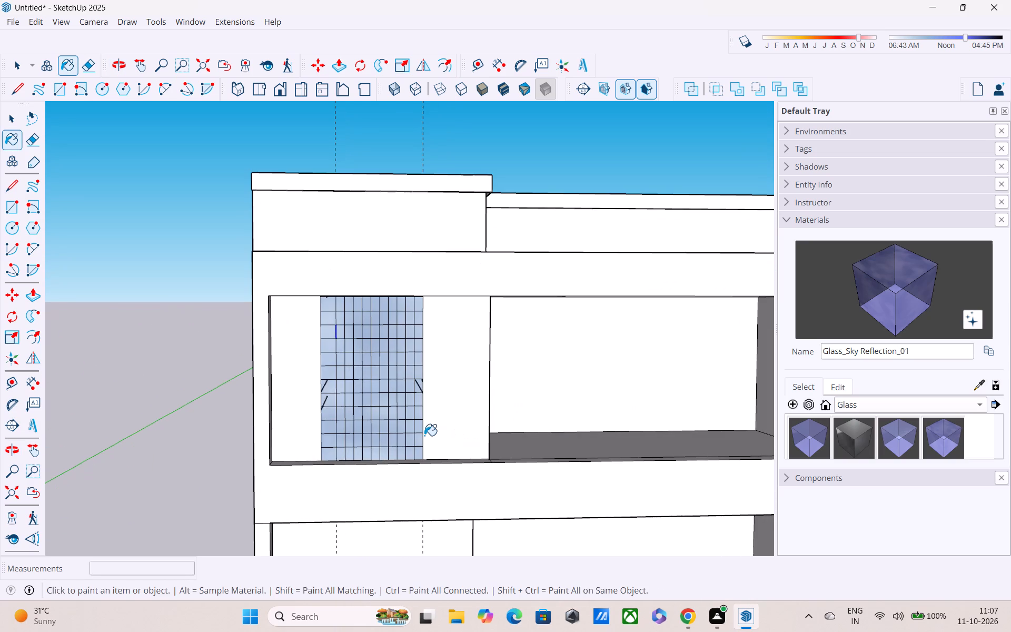
key(Escape)
Inspect the diagonal lines seen through the lower part of the glass grid up close, trying to select one.
middle_drag(381, 411, 343, 423)
scroll(343, 423, up, 4)
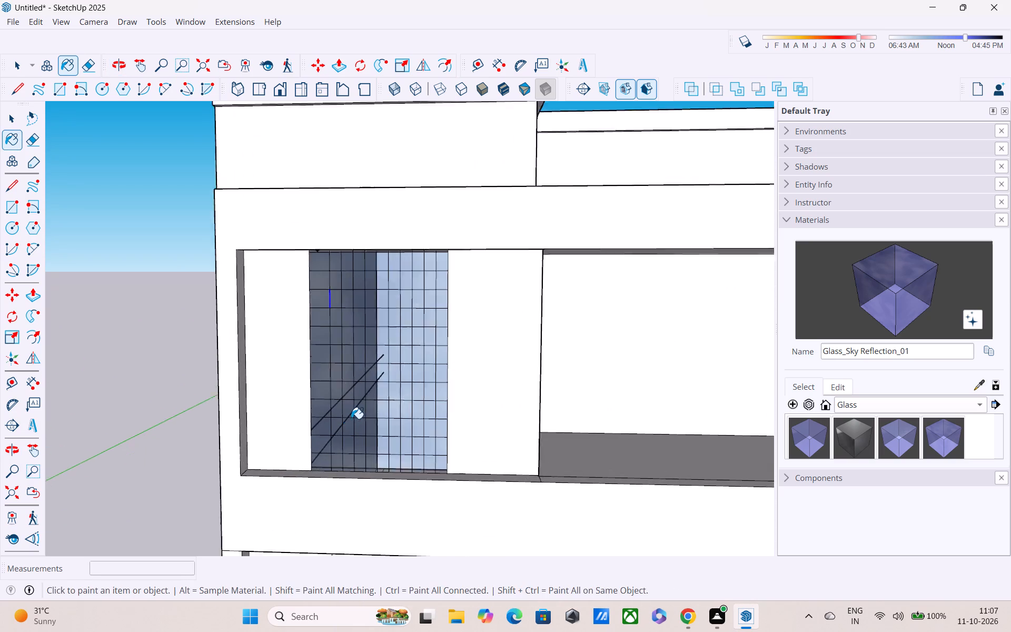
scroll(354, 416, up, 3)
key(space)
scroll(356, 408, up, 3)
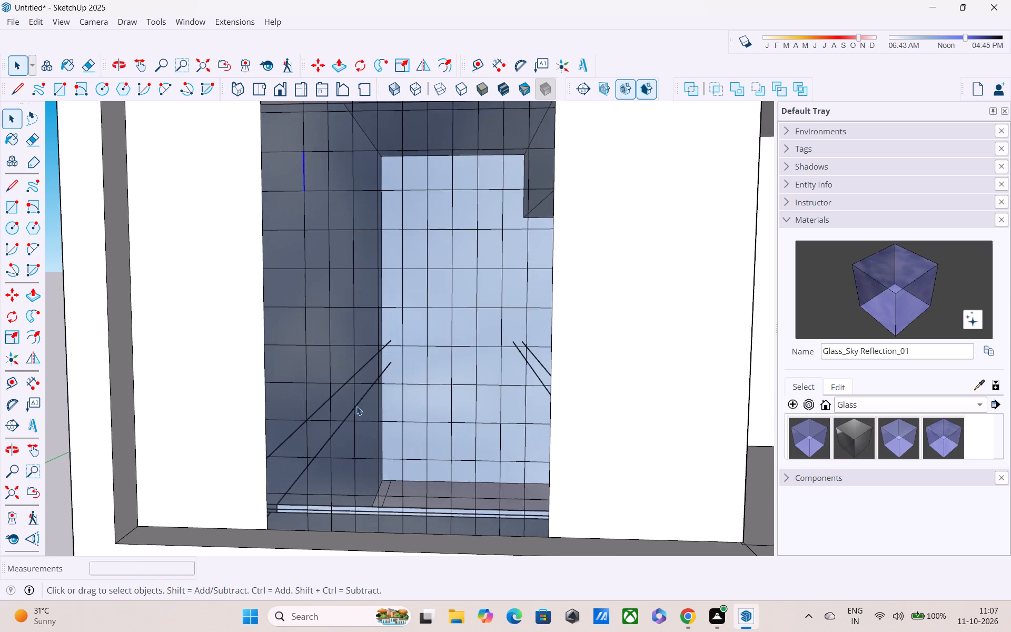
scroll(357, 404, up, 19)
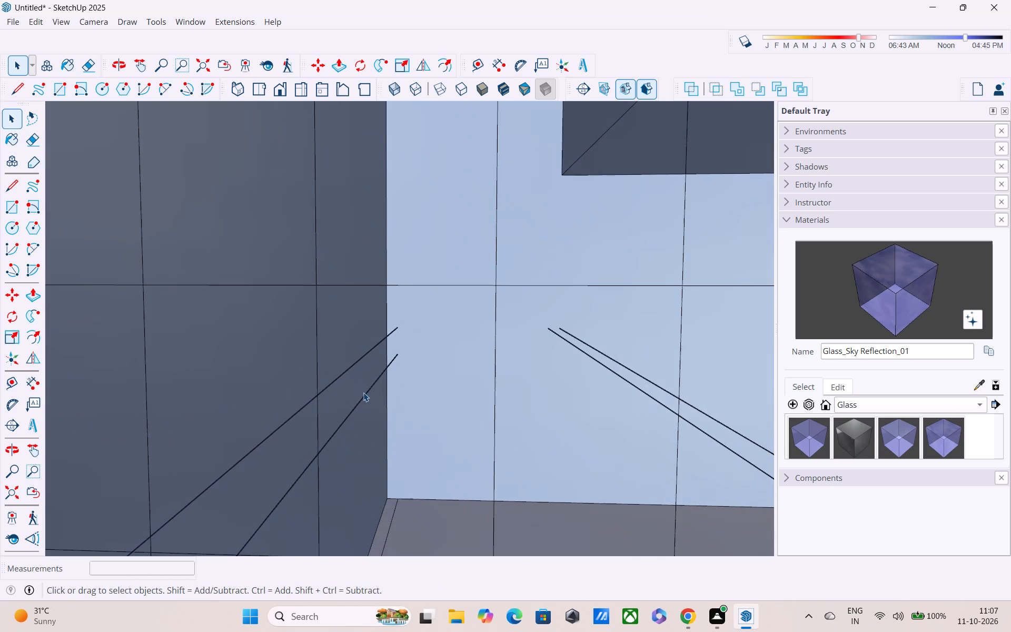
scroll(363, 392, up, 18)
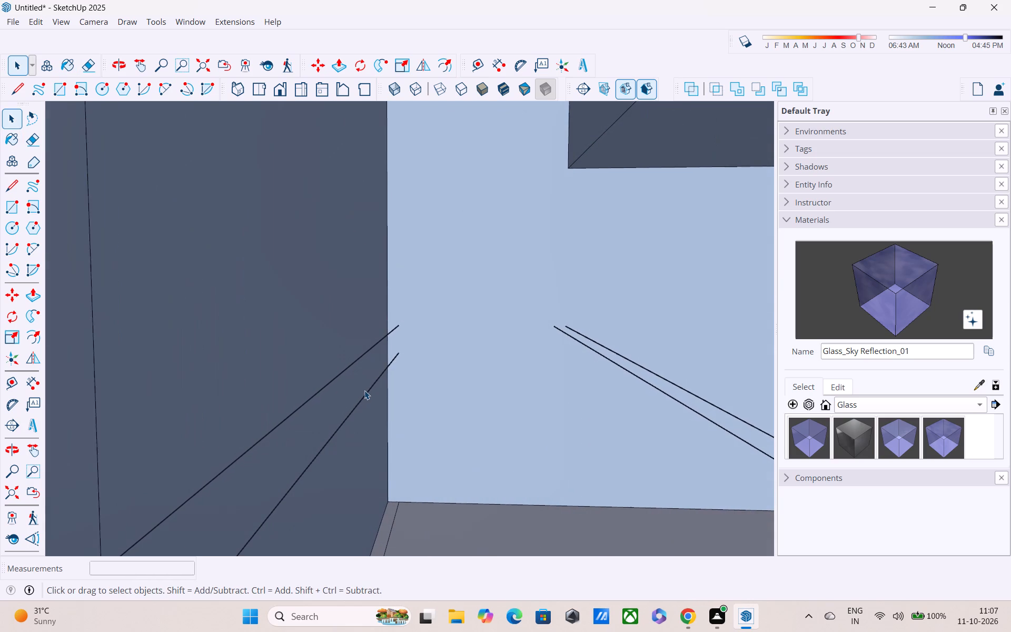
scroll(364, 390, up, 4)
click(364, 399)
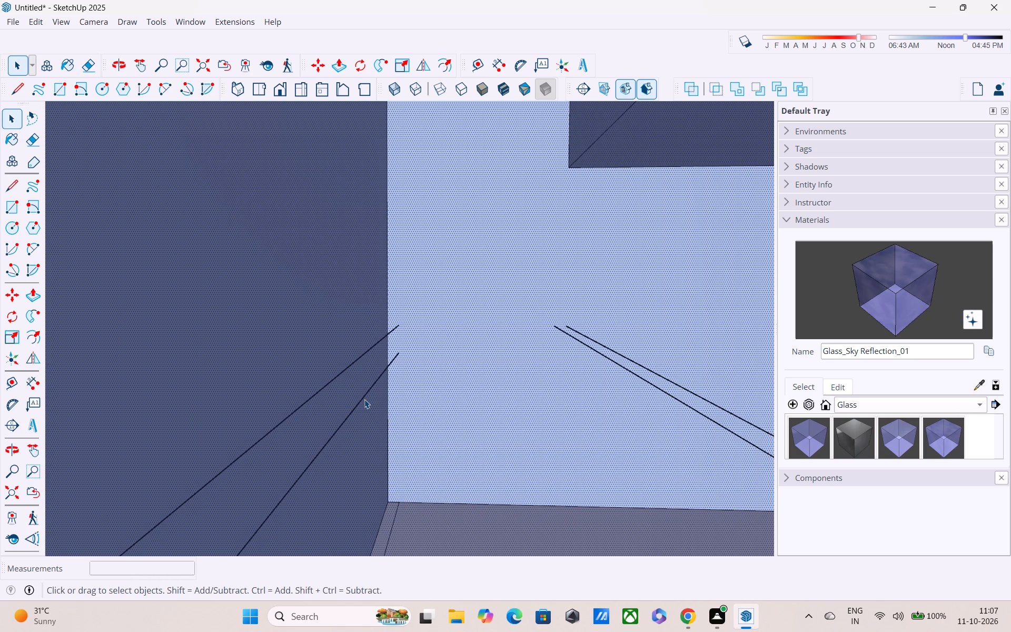
key(Escape)
key(Escape)
scroll(364, 399, down, 16)
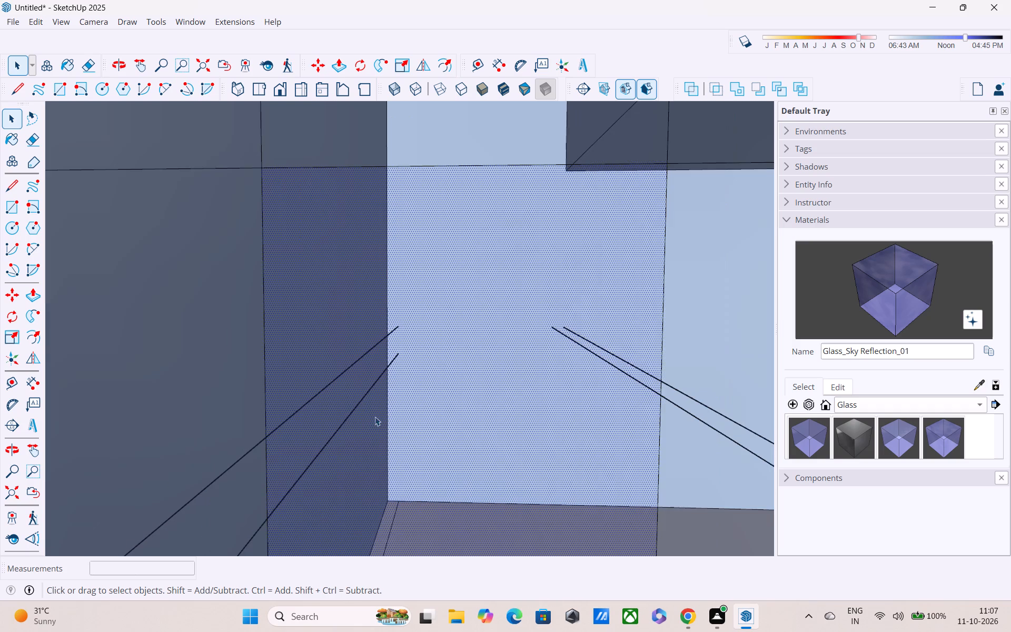
scroll(376, 412, down, 16)
key(Escape)
key(Escape)
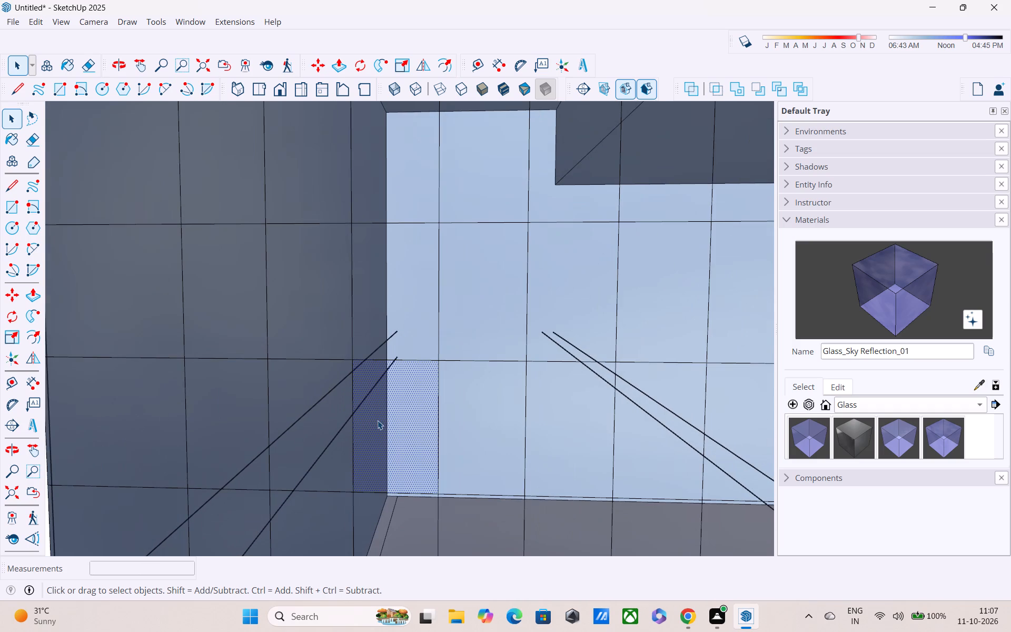
key(space)
scroll(376, 419, down, 12)
middle_drag(389, 438, 382, 392)
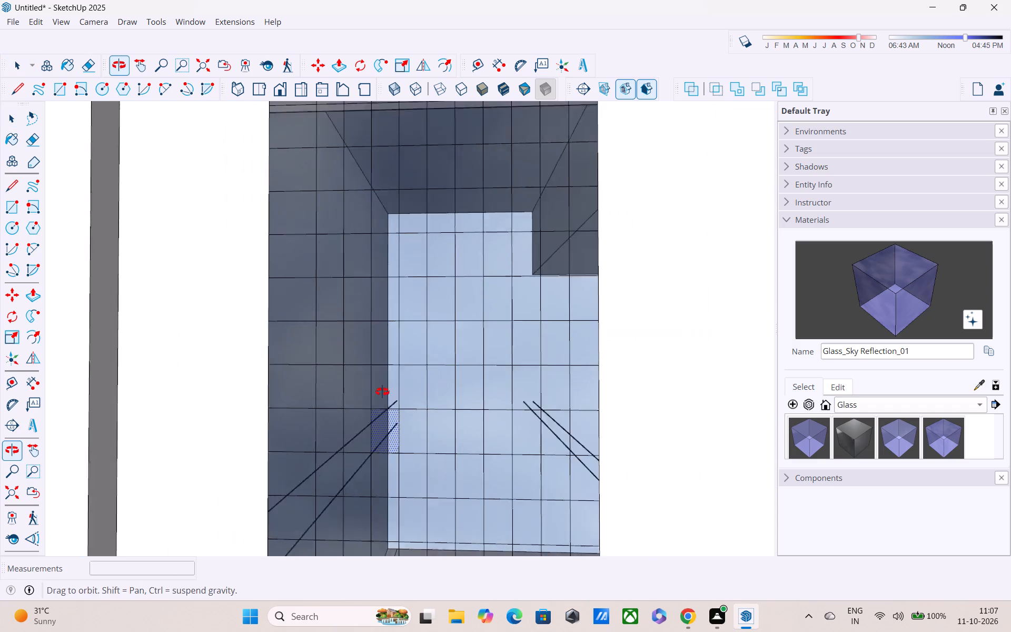
middle_drag(382, 392, 374, 351)
scroll(421, 438, down, 5)
middle_drag(482, 454, 417, 481)
scroll(422, 467, down, 2)
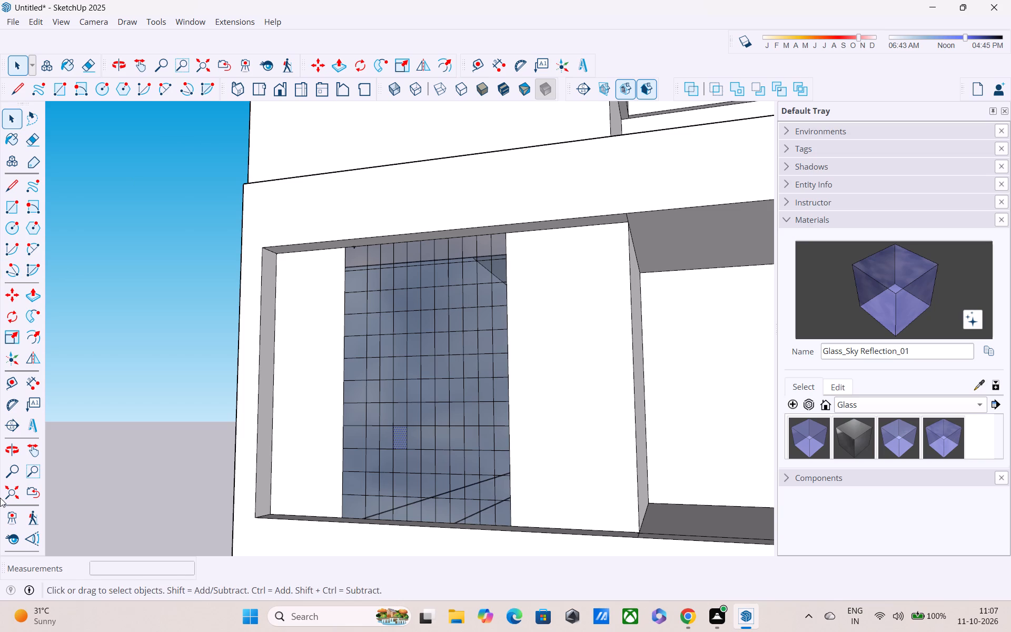
Use Look Around to examine the space behind the upper-floor glass grid from close up.
click(7, 538)
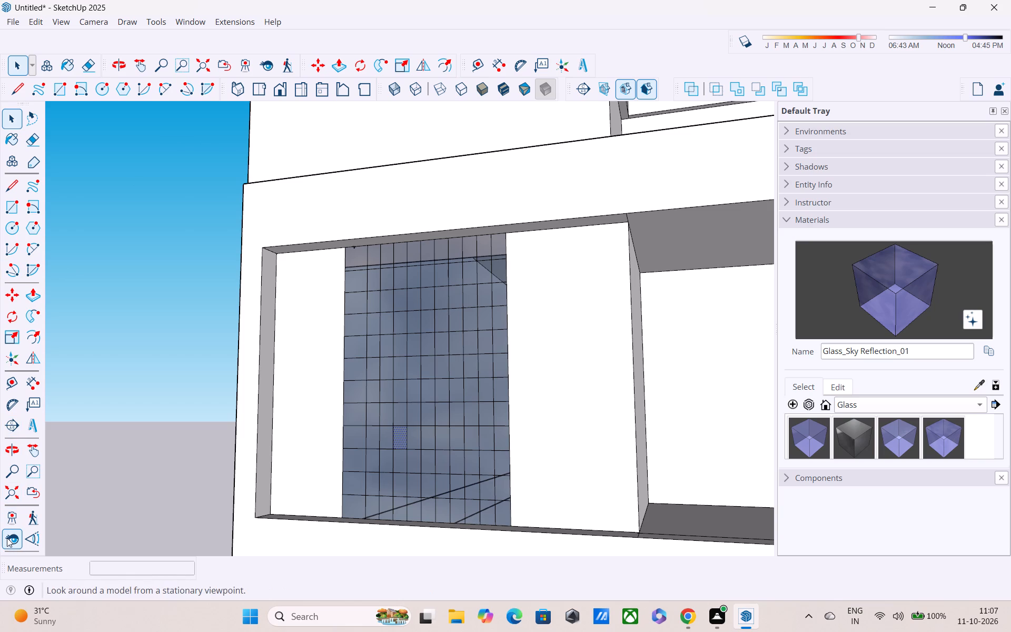
scroll(380, 461, up, 3)
scroll(458, 447, up, 6)
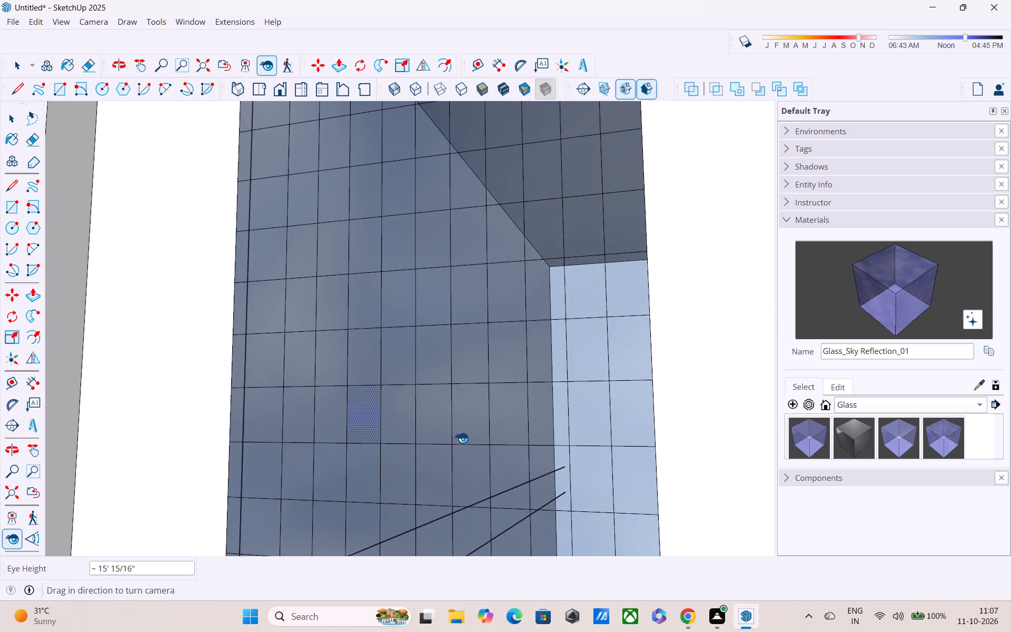
scroll(461, 438, up, 17)
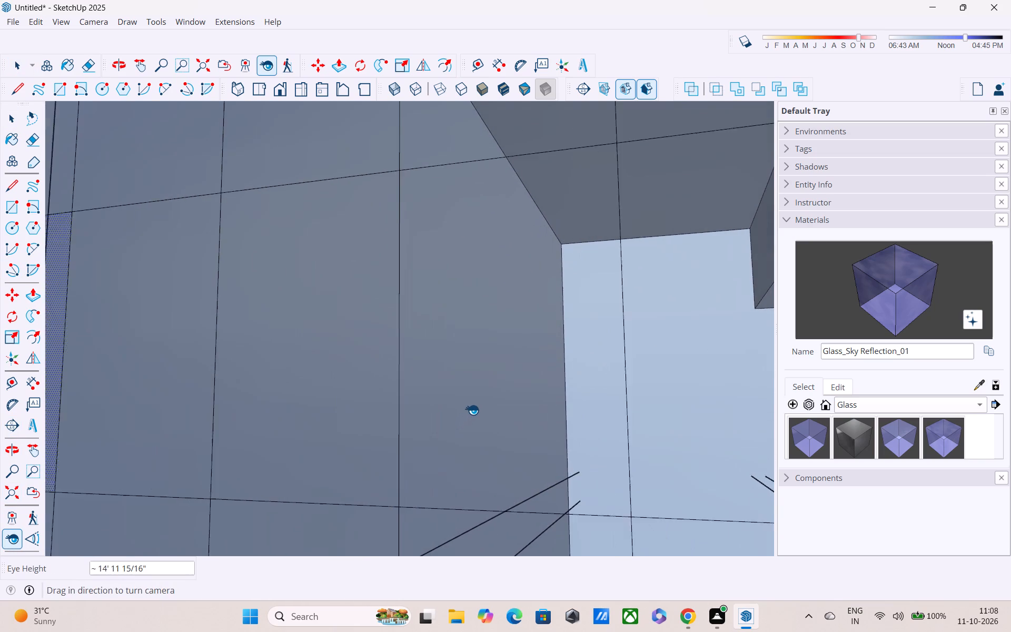
scroll(472, 409, up, 12)
click(478, 386)
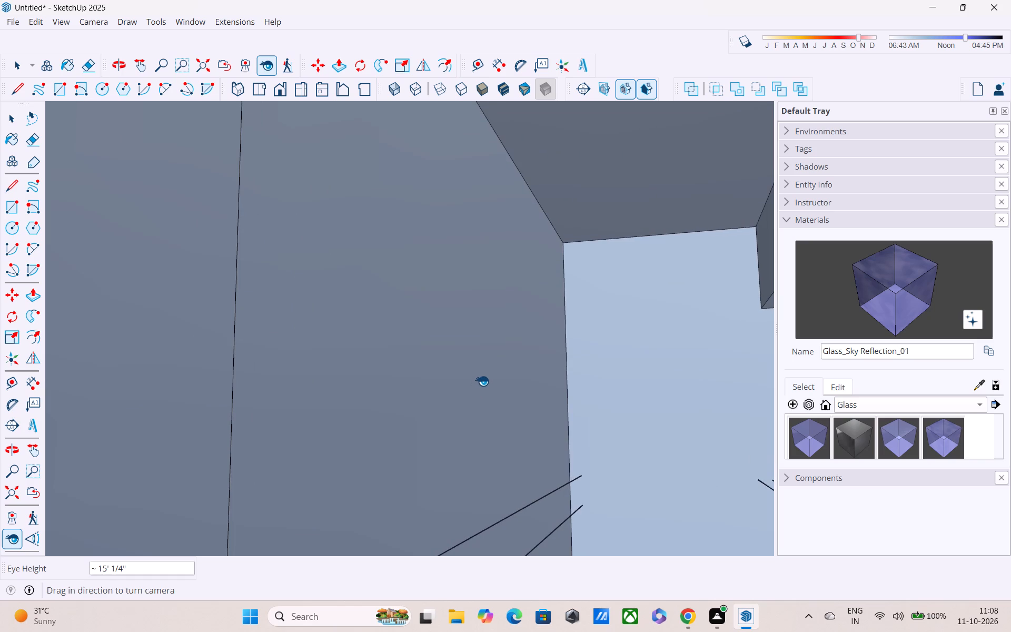
middle_drag(482, 381, 374, 453)
middle_drag(440, 427, 285, 429)
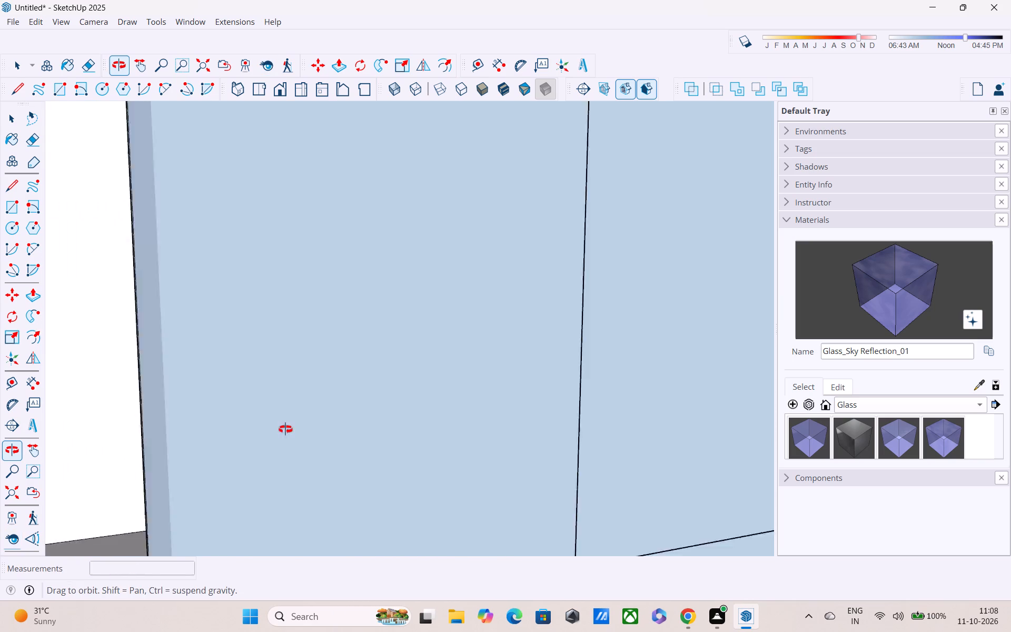
middle_drag(285, 429, 281, 429)
middle_drag(441, 416, 369, 414)
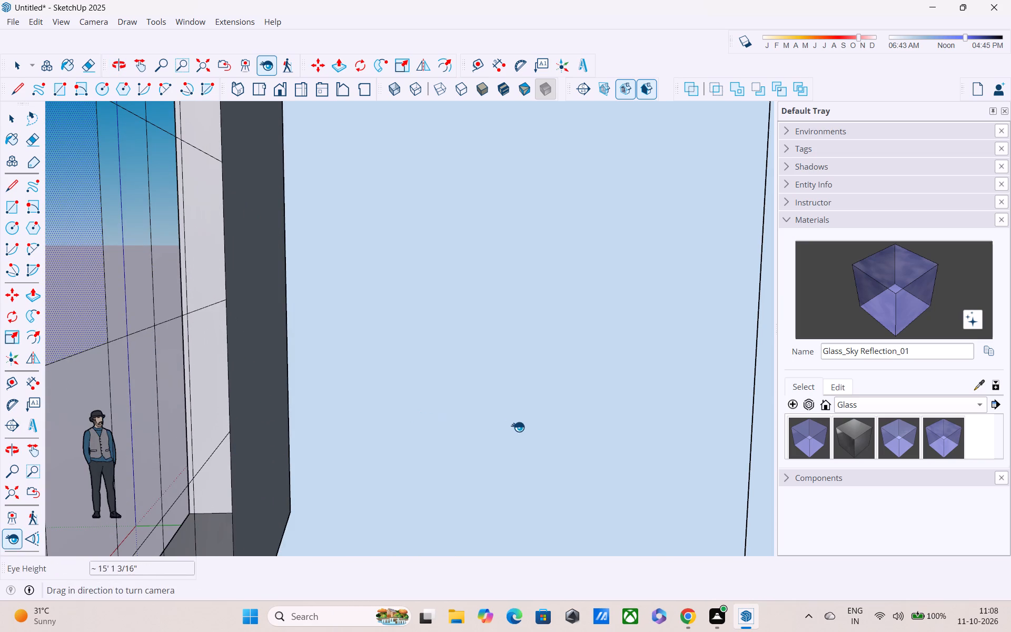
shift+middle_drag(512, 427, 359, 424)
scroll(599, 424, down, 3)
middle_drag(629, 429, 533, 424)
scroll(546, 428, down, 2)
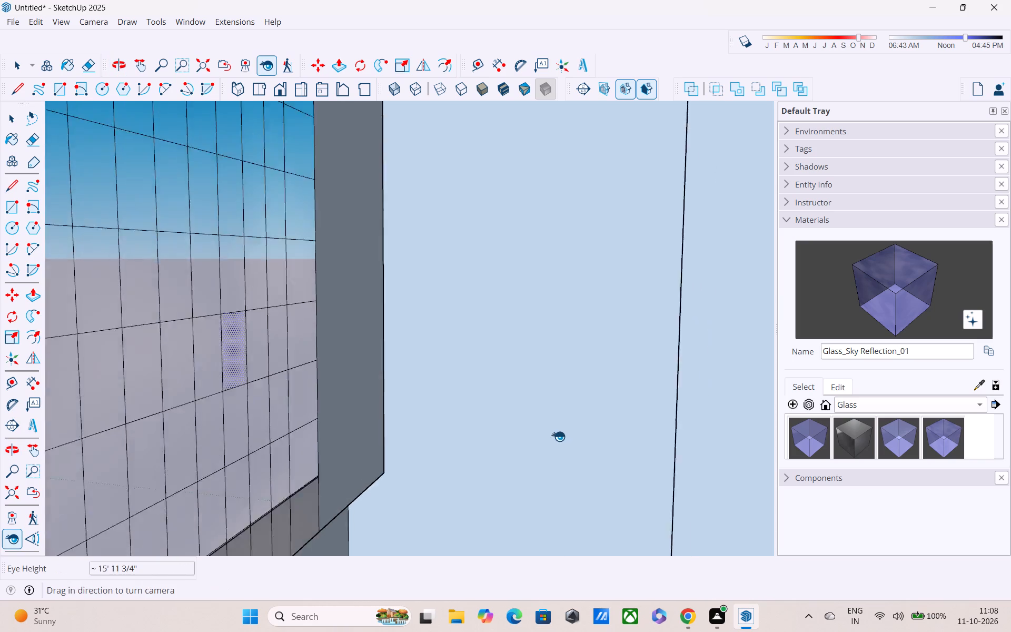
scroll(558, 436, down, 1)
scroll(698, 432, up, 6)
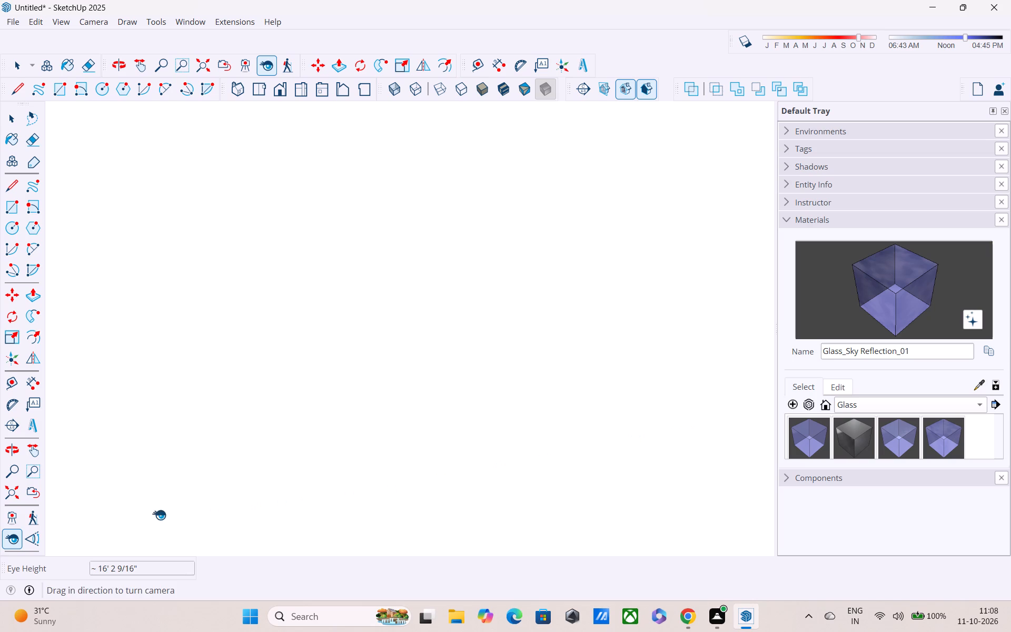
Bring the whole house back into view and examine the front upper-floor glass grid.
click(9, 495)
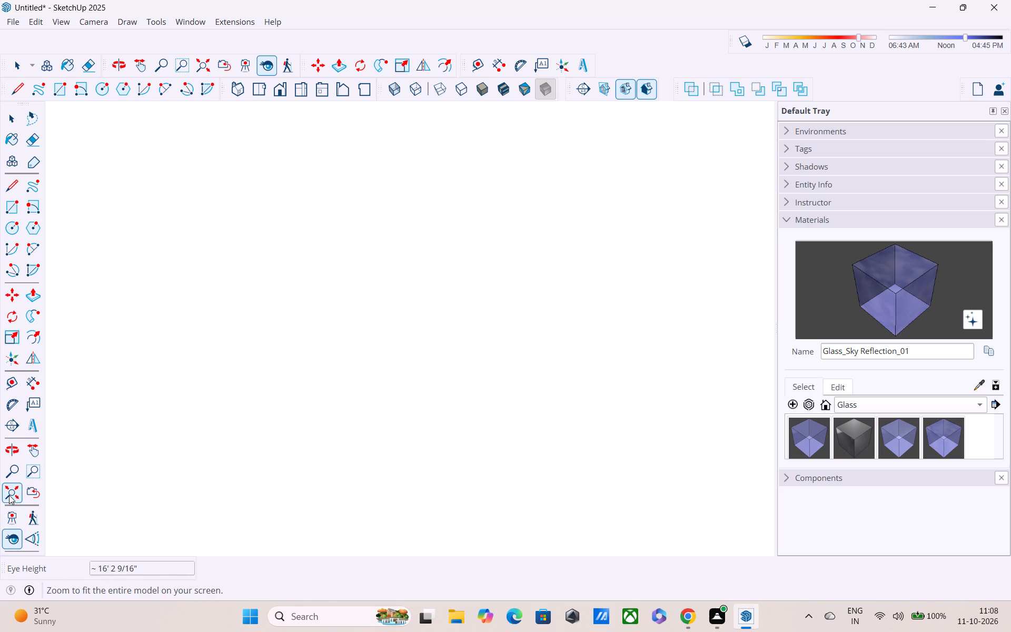
middle_drag(304, 469, 29, 499)
scroll(304, 469, down, 1)
middle_drag(627, 388, 172, 439)
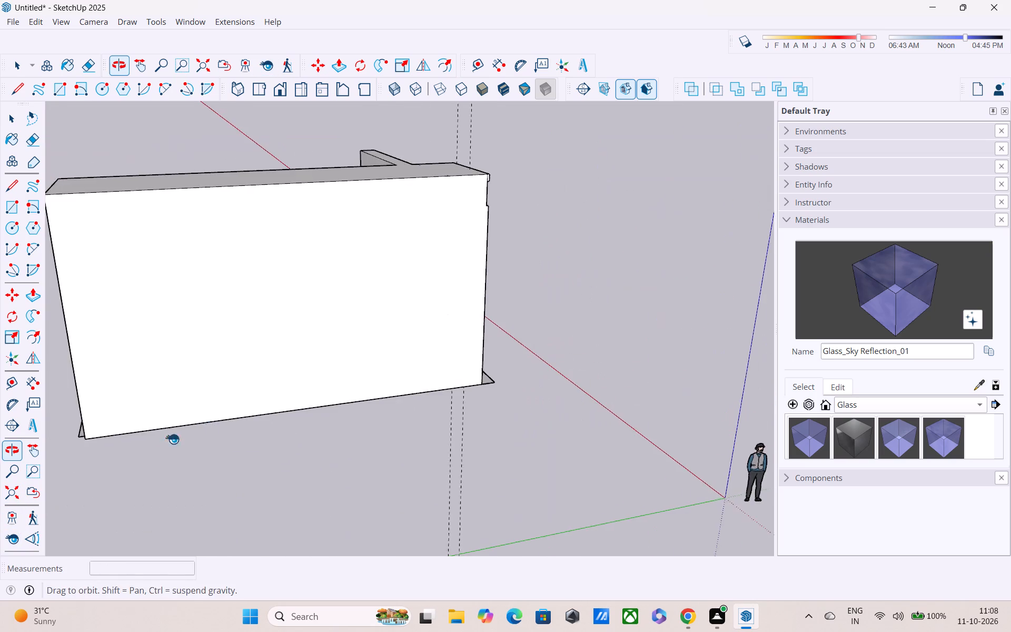
middle_drag(172, 439, 168, 439)
middle_drag(475, 344, 104, 360)
middle_drag(599, 262, 430, 290)
scroll(437, 283, up, 1)
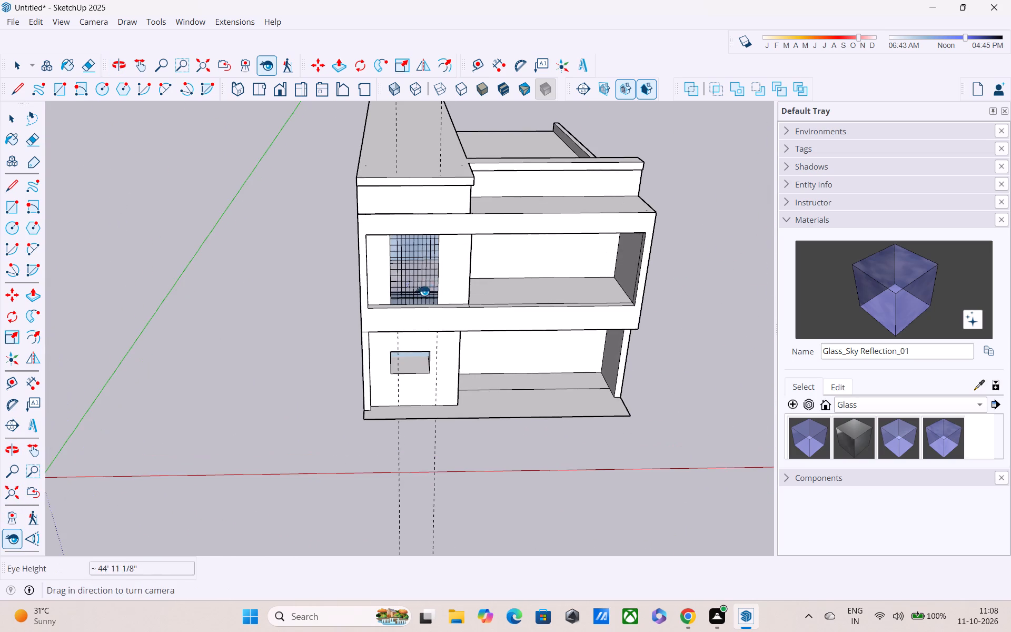
scroll(423, 291, up, 10)
scroll(421, 238, up, 2)
middle_drag(421, 237, 410, 199)
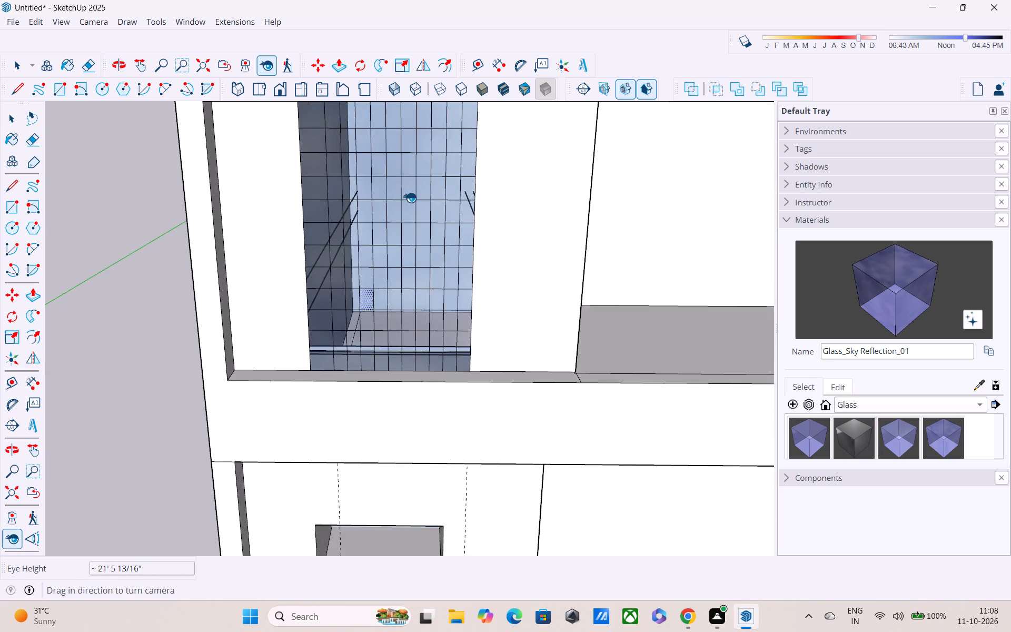
Inspect the diagonal lines behind the upper-floor glass grid up close, following them along the dark side wall.
scroll(410, 197, up, 3)
scroll(361, 219, up, 6)
scroll(367, 142, up, 3)
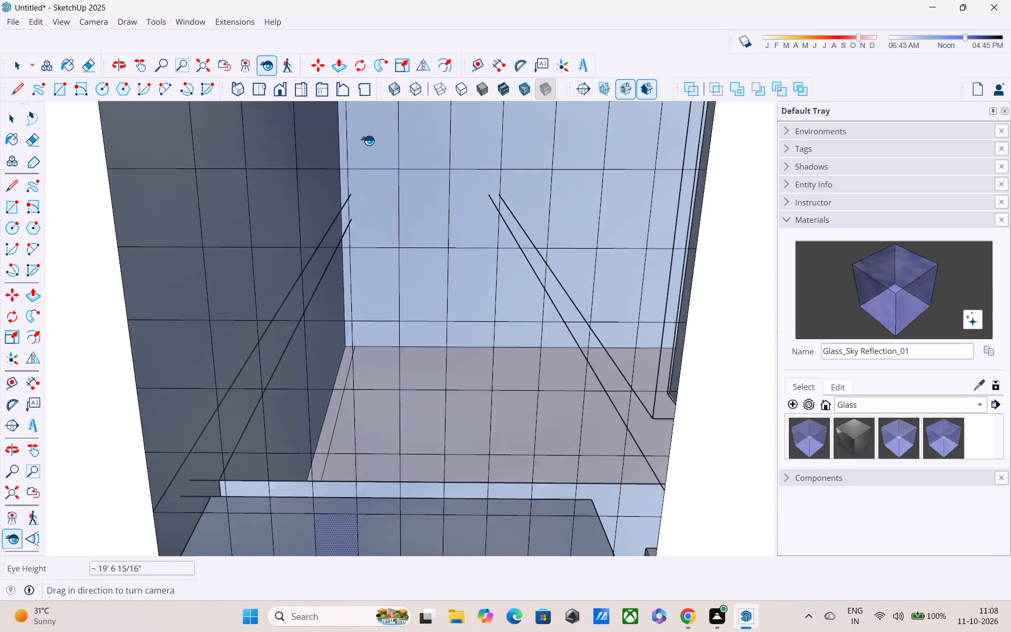
scroll(368, 140, up, 11)
middle_drag(374, 135, 340, 143)
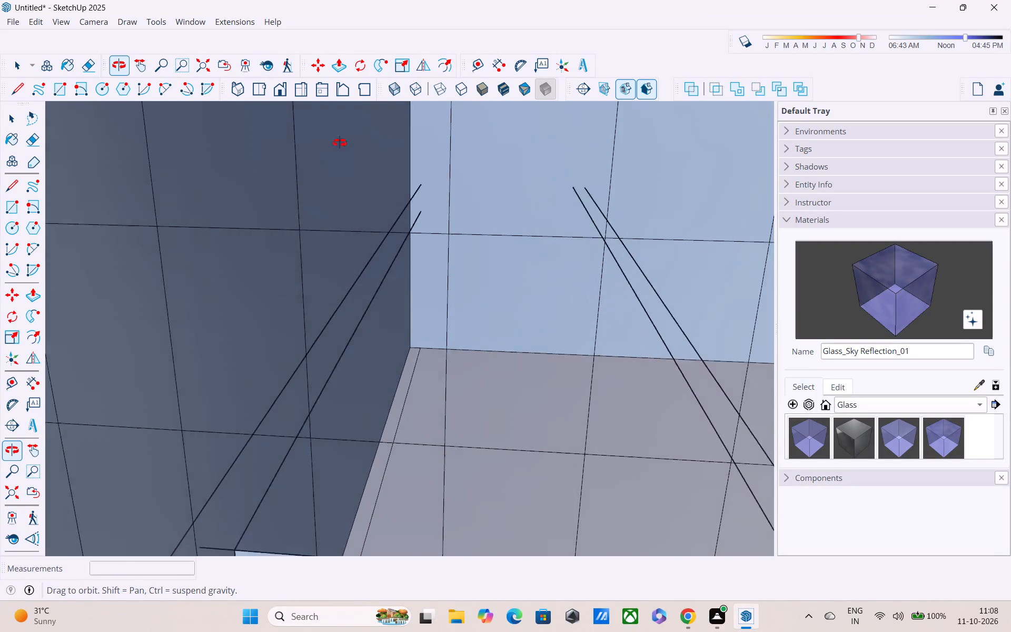
middle_drag(340, 143, 325, 146)
scroll(332, 146, up, 1)
scroll(399, 255, down, 1)
middle_drag(409, 375, 361, 334)
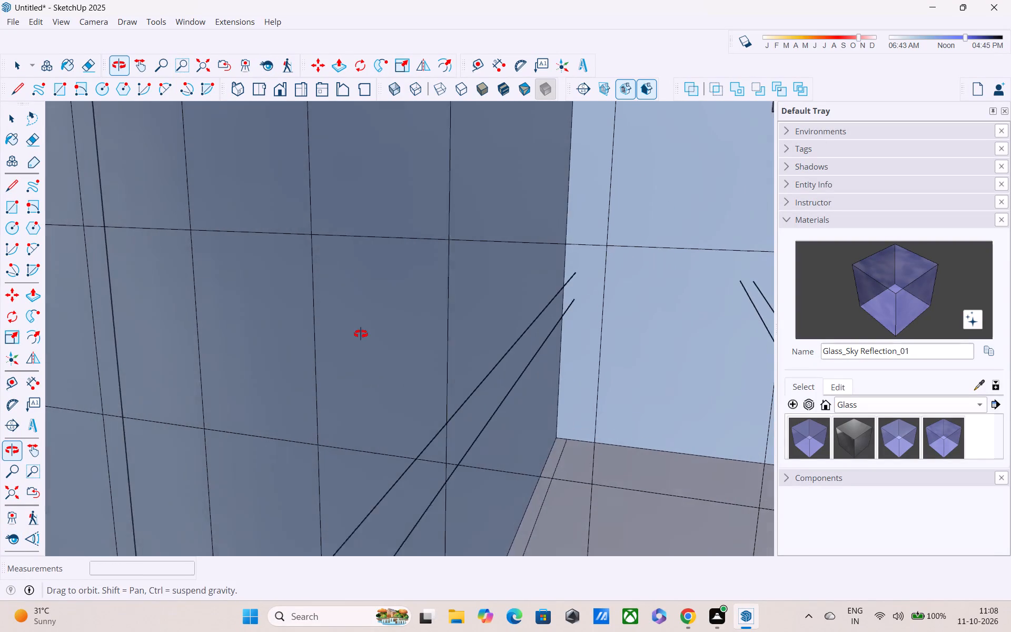
middle_drag(361, 334, 360, 333)
scroll(476, 332, up, 3)
scroll(522, 327, up, 11)
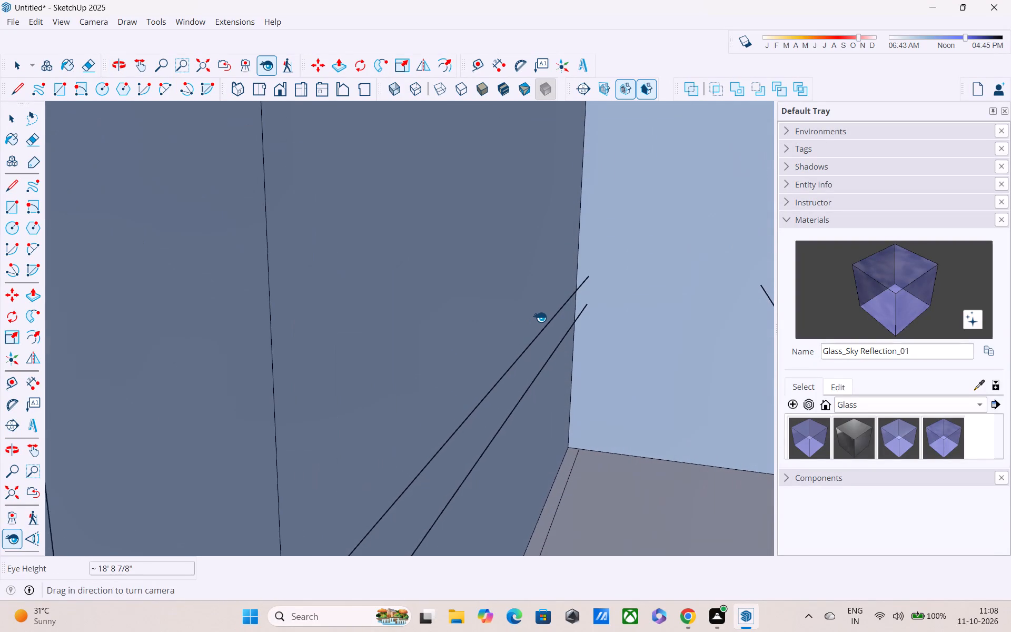
scroll(543, 317, up, 1)
middle_drag(543, 317, 449, 327)
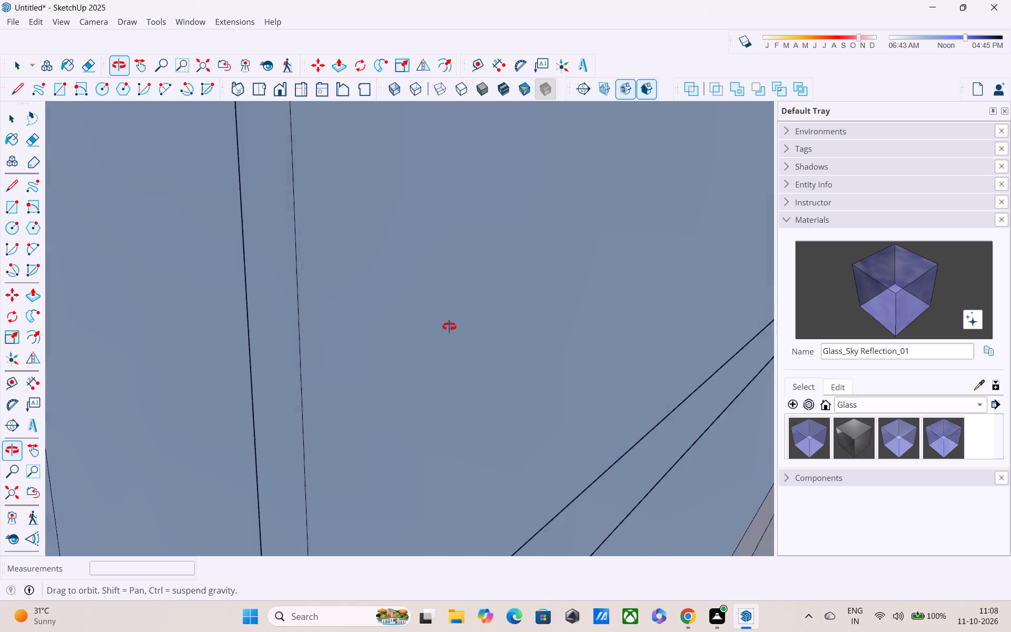
middle_drag(449, 327, 248, 350)
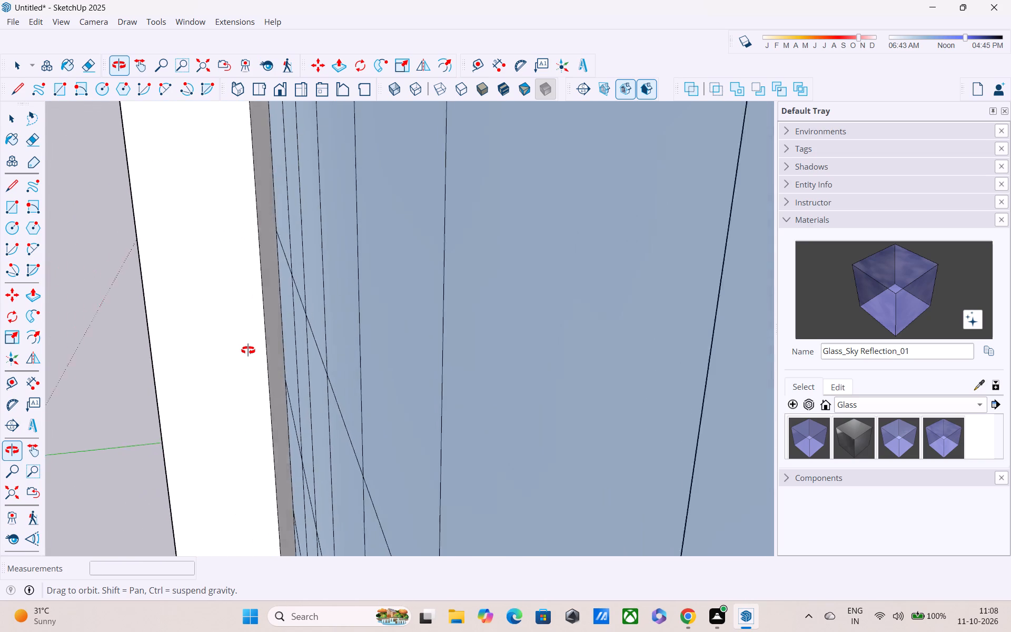
Examine the upper-floor glass grid from inside the room, looking outward through its cells.
middle_drag(248, 350, 243, 352)
middle_drag(498, 304, 398, 317)
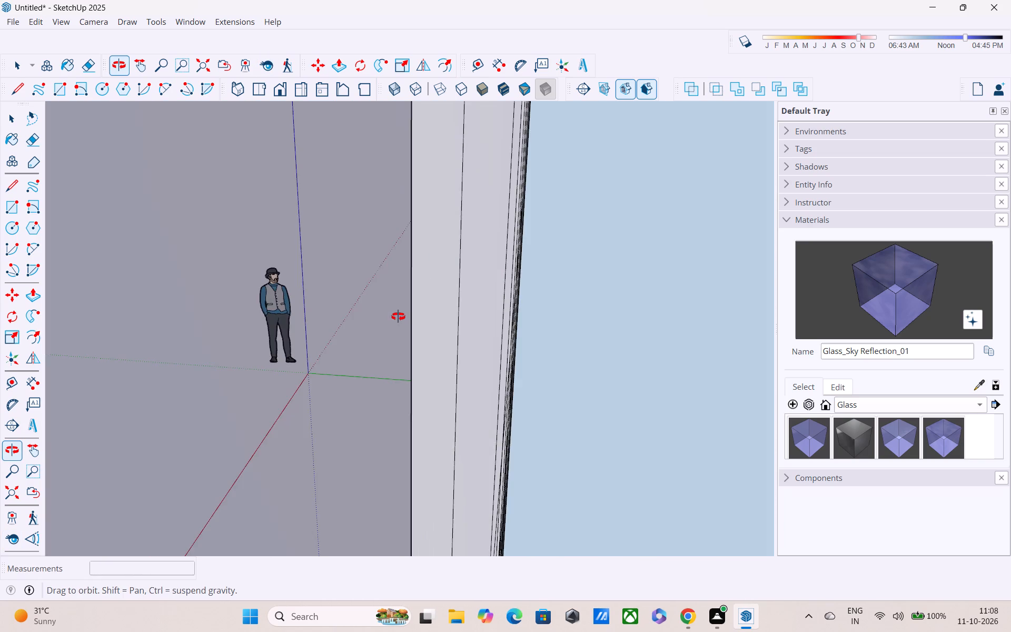
middle_drag(398, 317, 359, 320)
scroll(395, 306, down, 2)
middle_drag(467, 289, 464, 288)
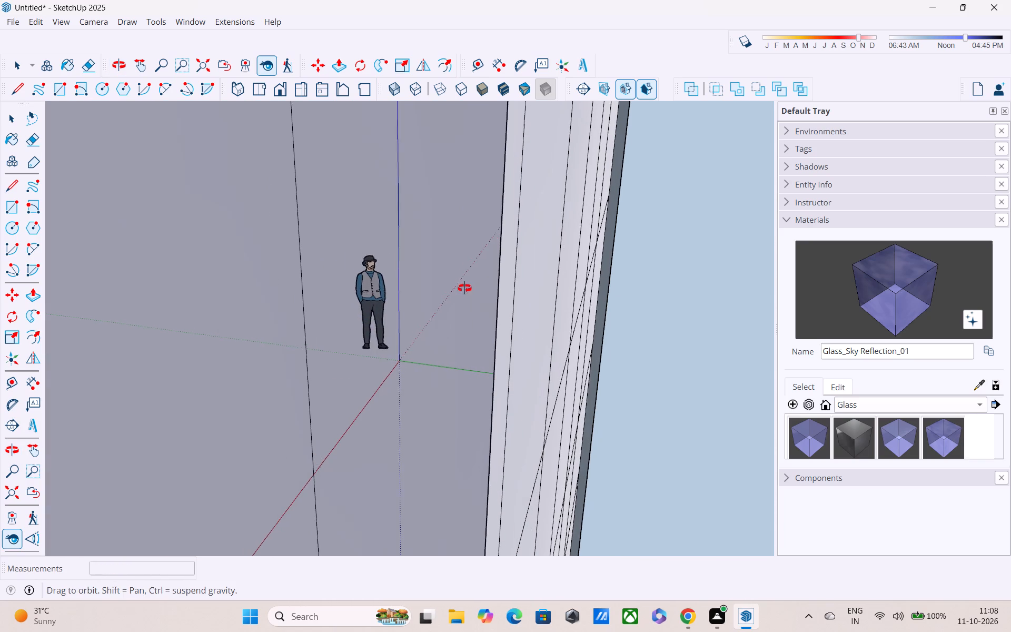
middle_drag(464, 288, 388, 298)
scroll(388, 298, down, 2)
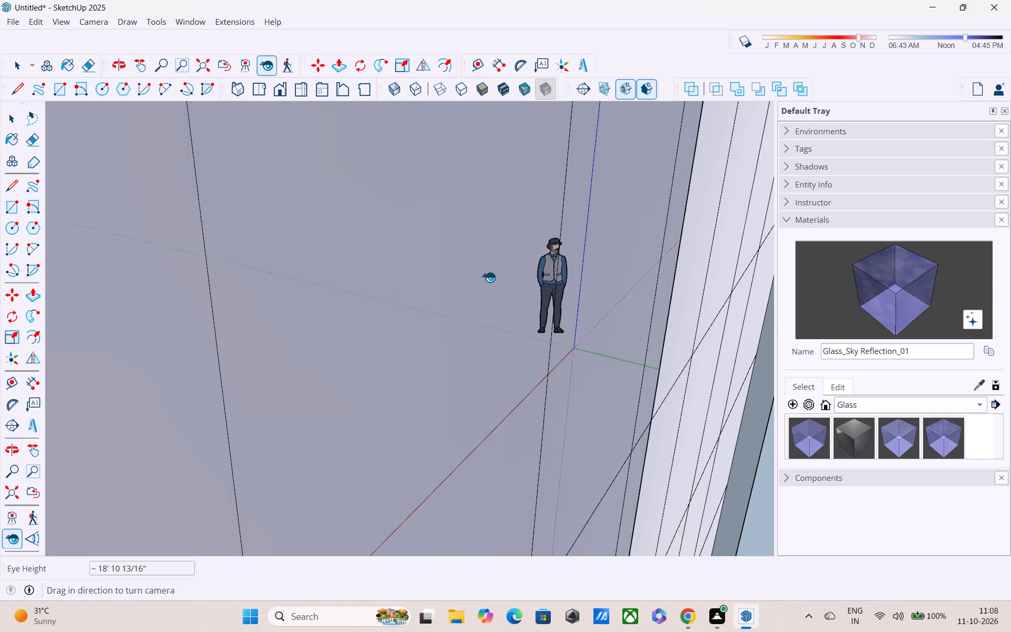
middle_drag(489, 277, 329, 322)
scroll(402, 375, down, 3)
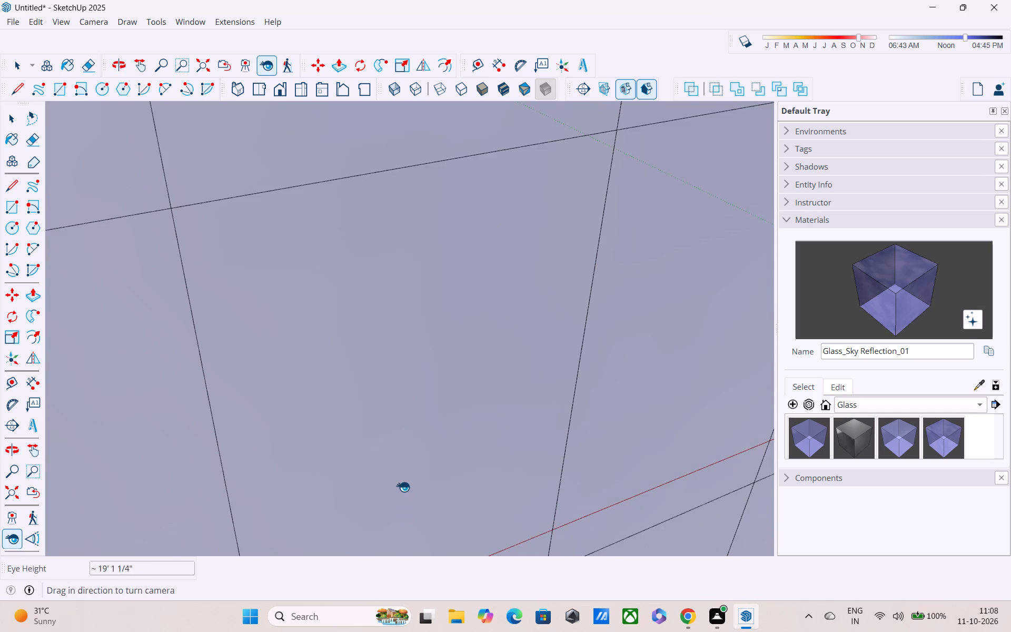
middle_drag(402, 475, 349, 419)
scroll(349, 415, down, 3)
middle_drag(392, 408, 371, 365)
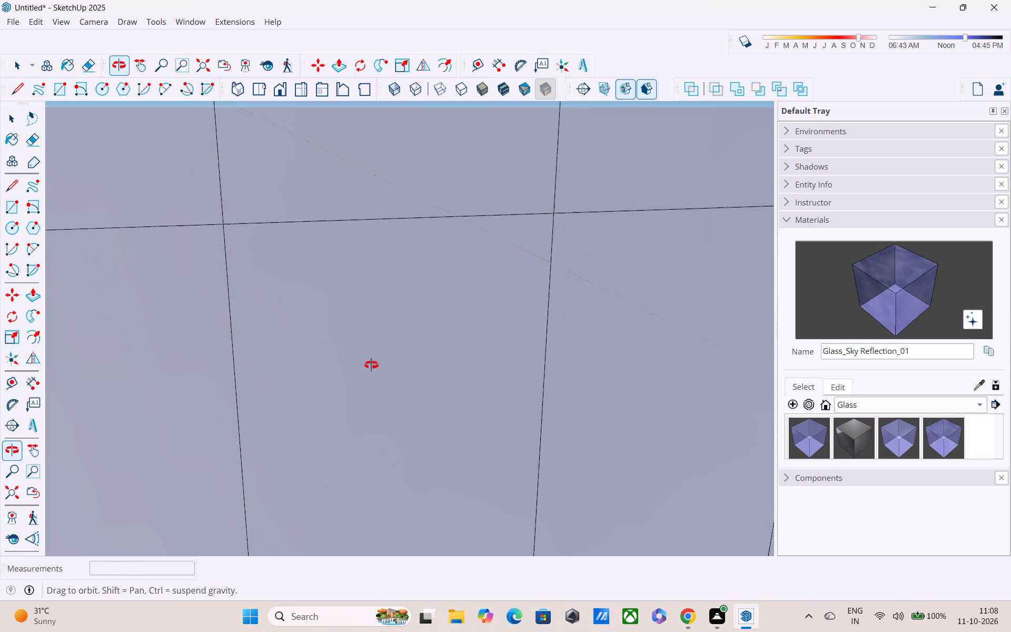
middle_drag(371, 365, 365, 350)
scroll(365, 348, down, 5)
middle_drag(425, 347, 425, 333)
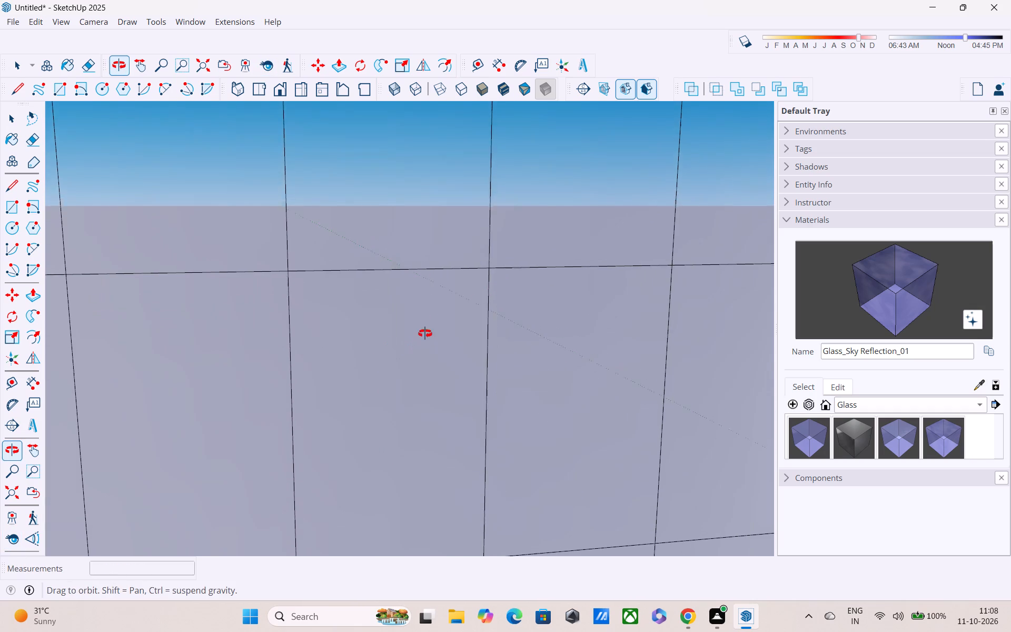
middle_drag(425, 333, 411, 301)
scroll(411, 303, down, 10)
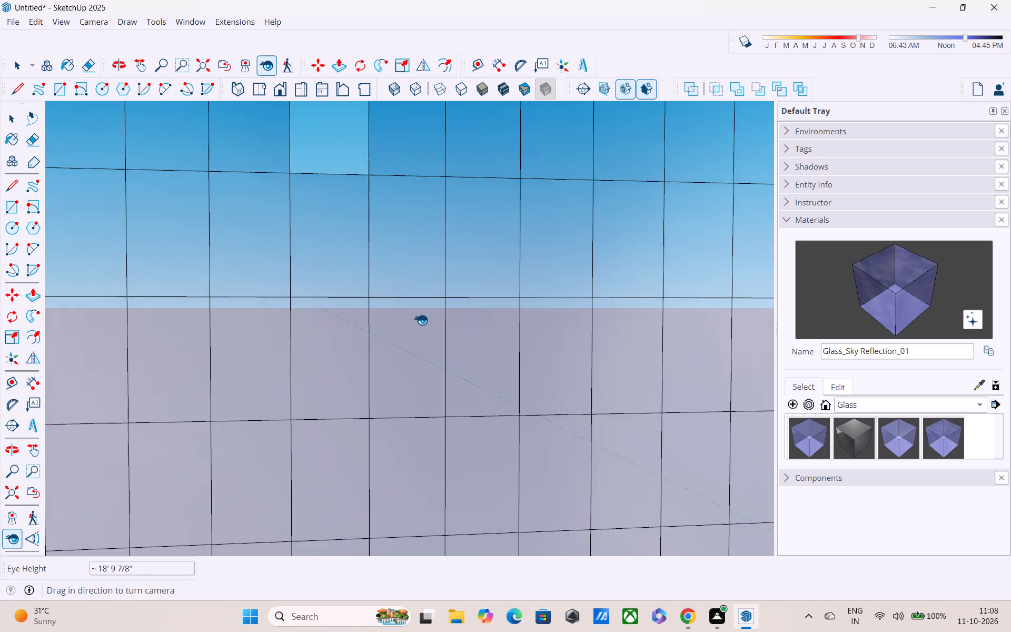
scroll(421, 320, down, 8)
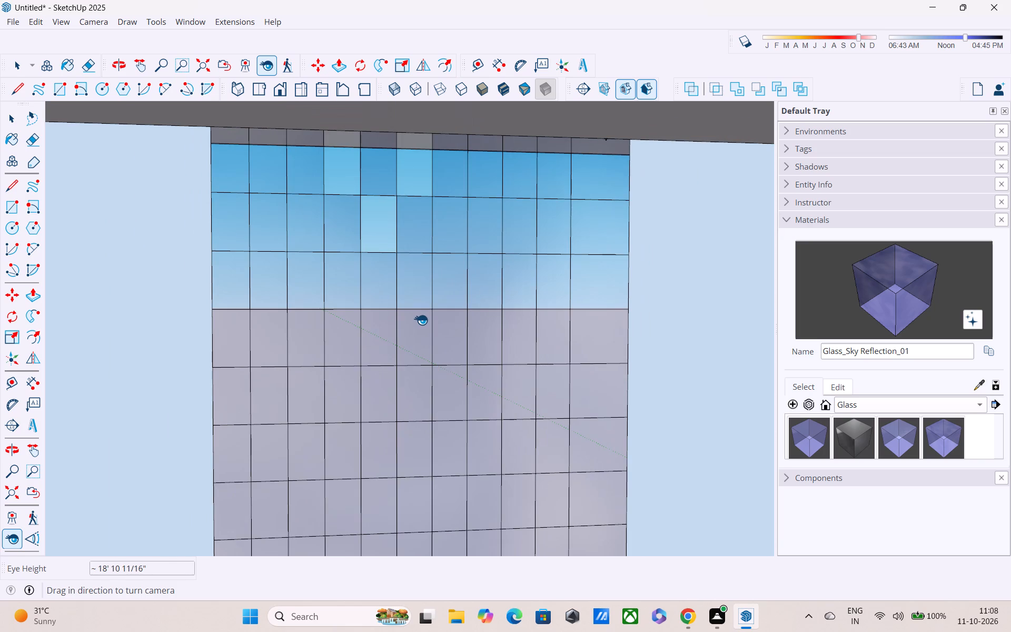
Trace a rectangle over the entire glass grid from the inside, corner to corner, 8' 2" by about 5' 9/16", and repeat it once.
key(Escape)
key(r)
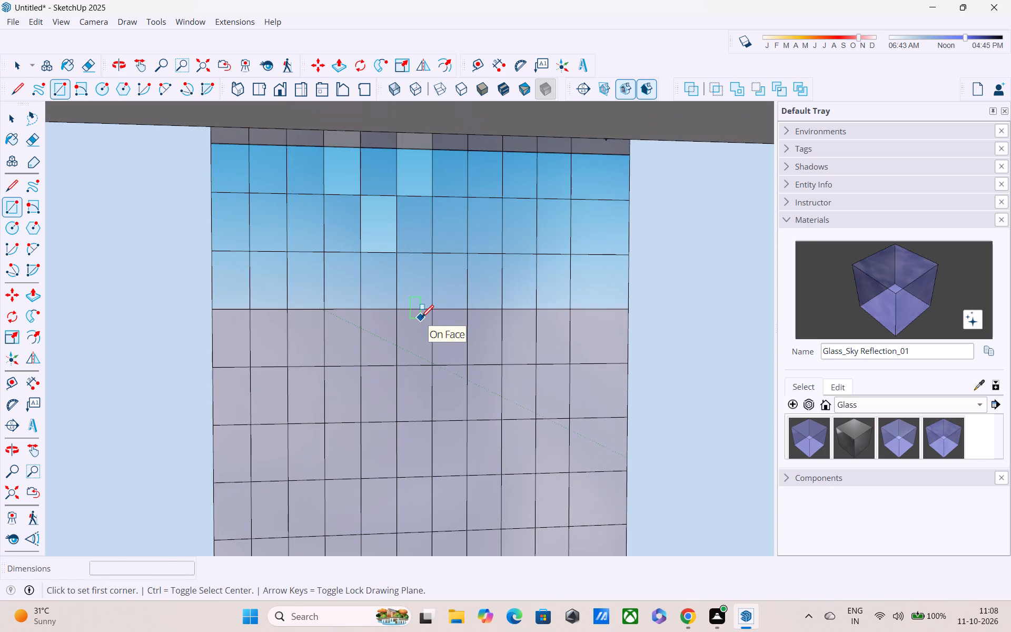
click(212, 131)
scroll(477, 358, down, 3)
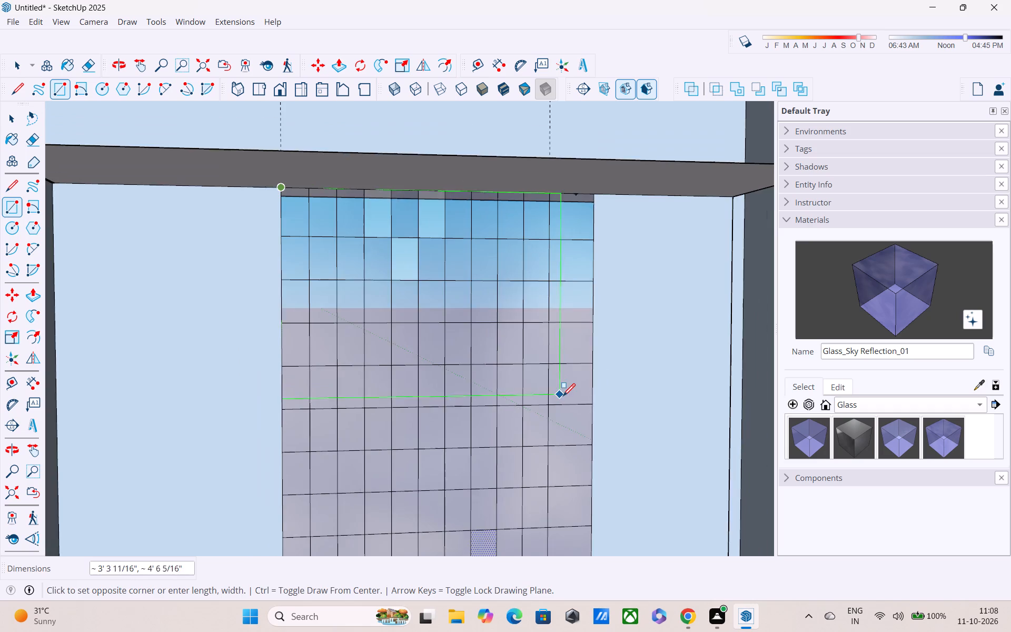
middle_drag(564, 400, 506, 355)
scroll(543, 421, down, 3)
scroll(589, 483, down, 2)
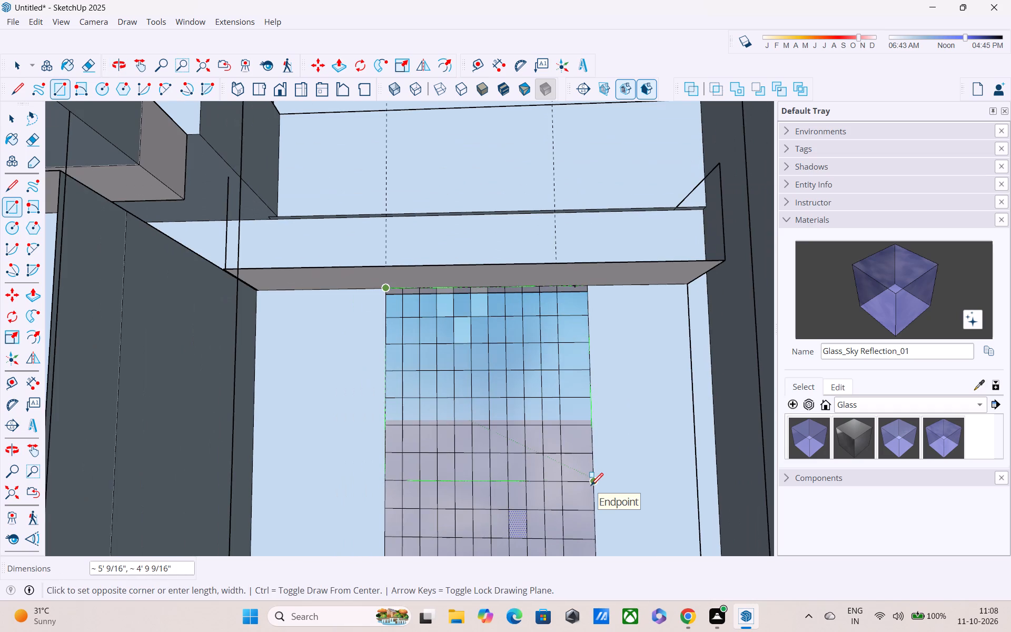
shift+middle_drag(591, 486, 573, 403)
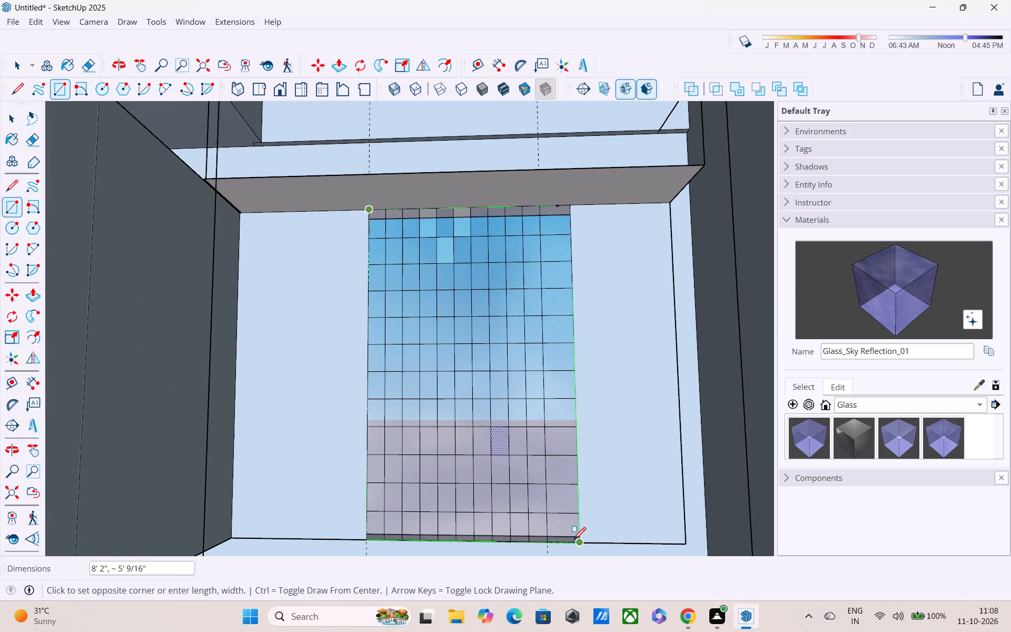
click(573, 541)
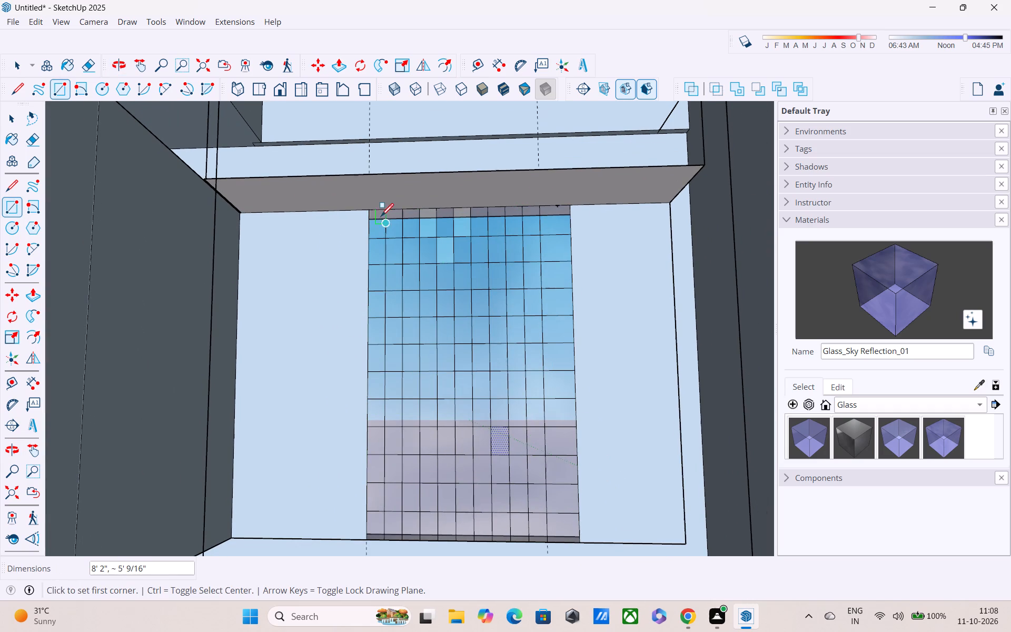
click(371, 212)
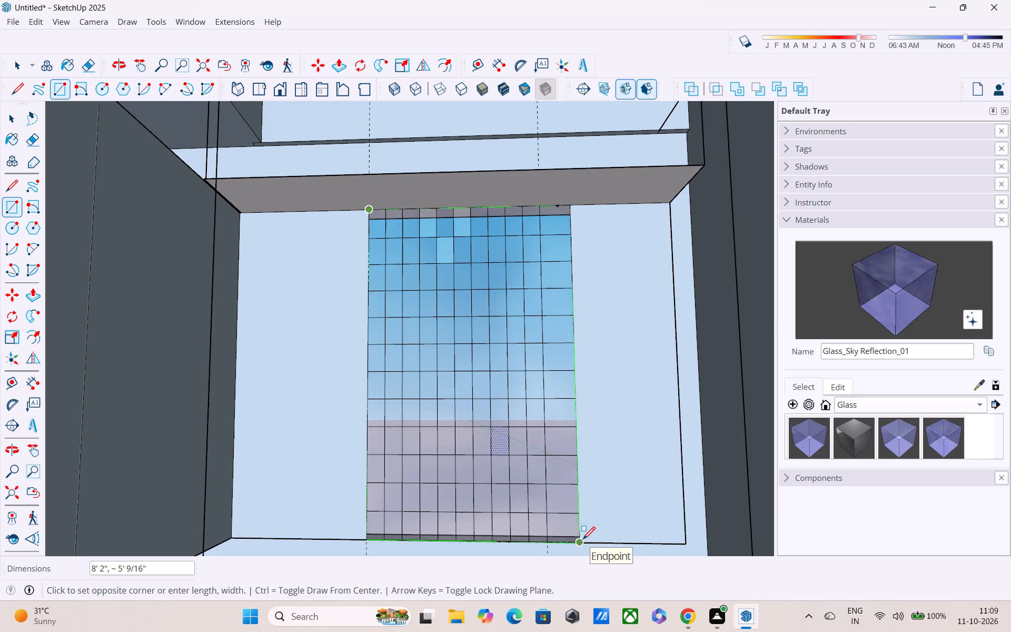
click(583, 540)
Check the glazed grid and the diagonal lines behind it again from the front of the facade.
scroll(580, 532, down, 2)
middle_drag(583, 521, 414, 492)
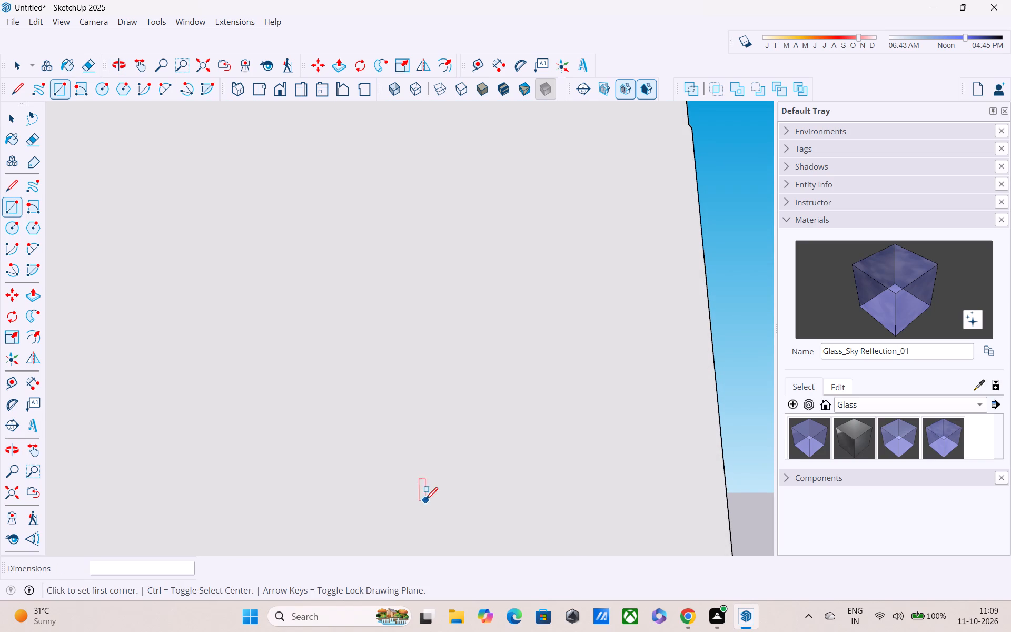
middle_drag(605, 491, 360, 488)
middle_drag(689, 457, 255, 481)
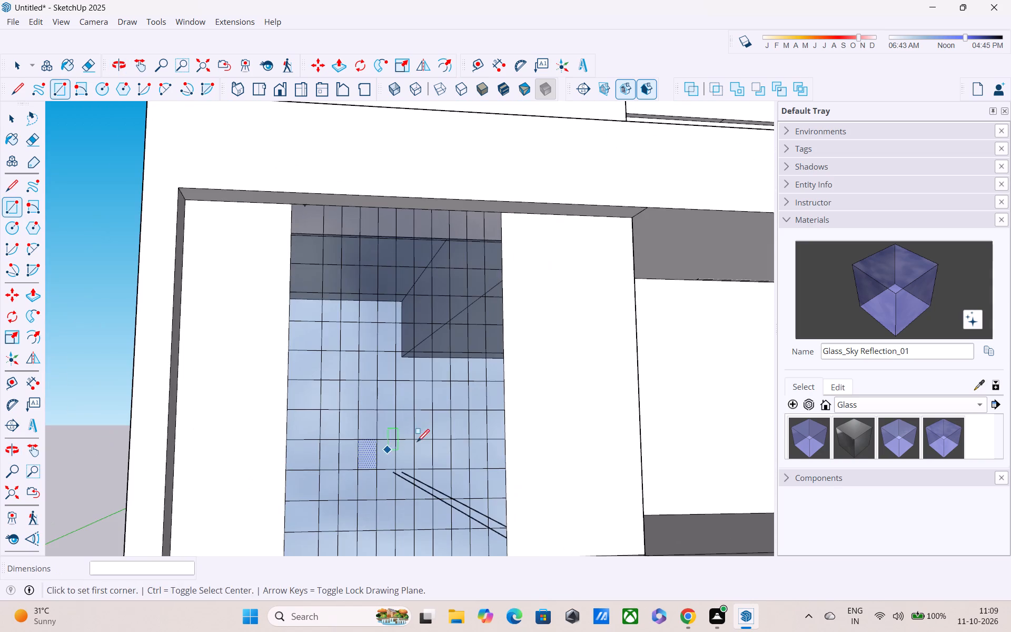
middle_drag(428, 437, 344, 485)
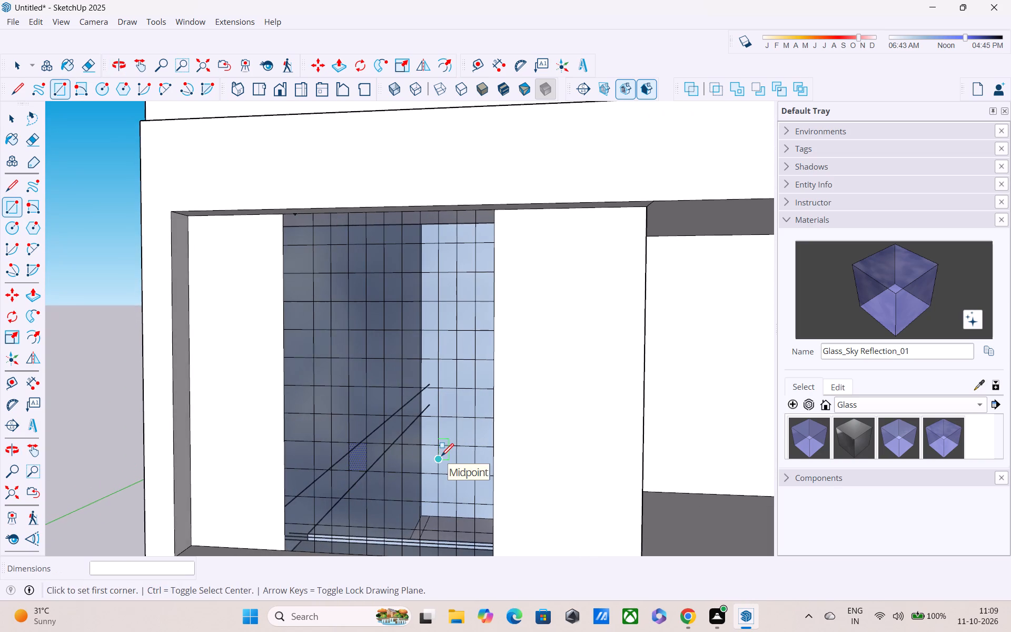
scroll(445, 448, up, 6)
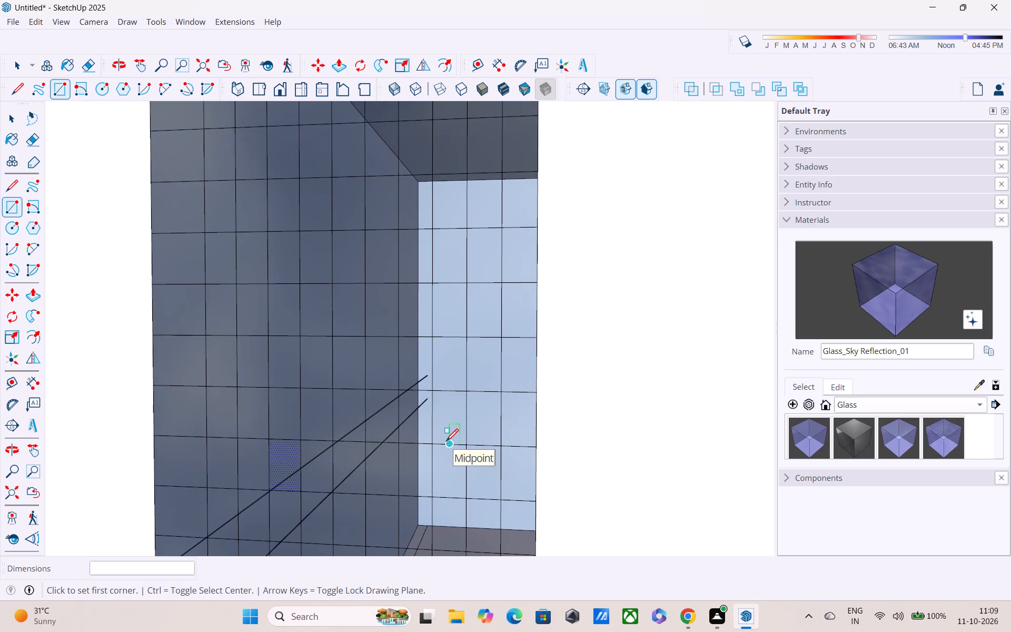
key(Escape)
Inspect the diagonal lines behind the upper-floor glass grid up close, following them across the room to its far corner.
click(3, 541)
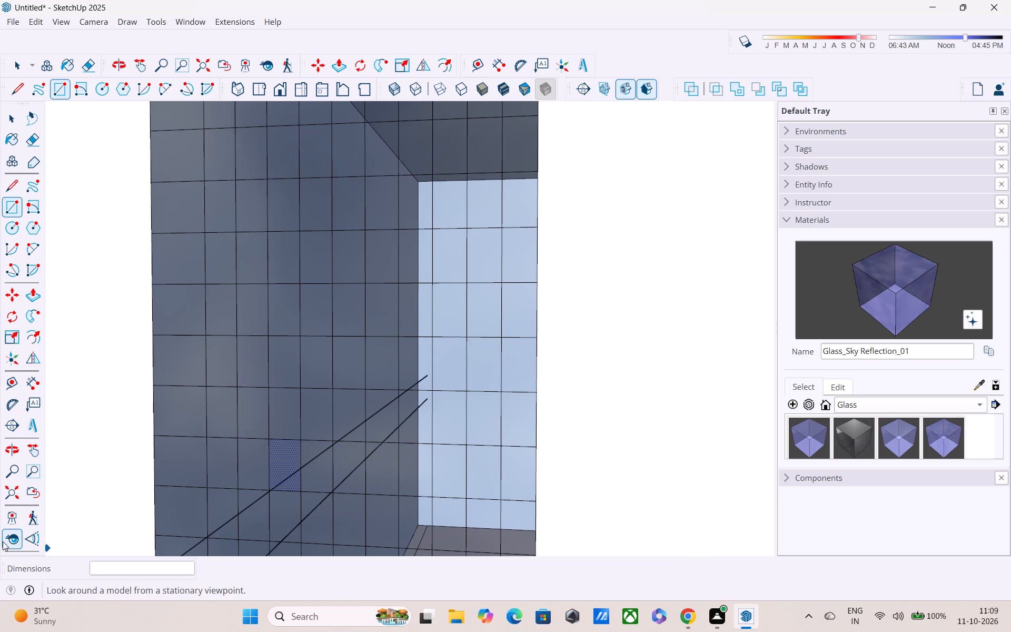
scroll(349, 465, up, 10)
scroll(447, 427, up, 3)
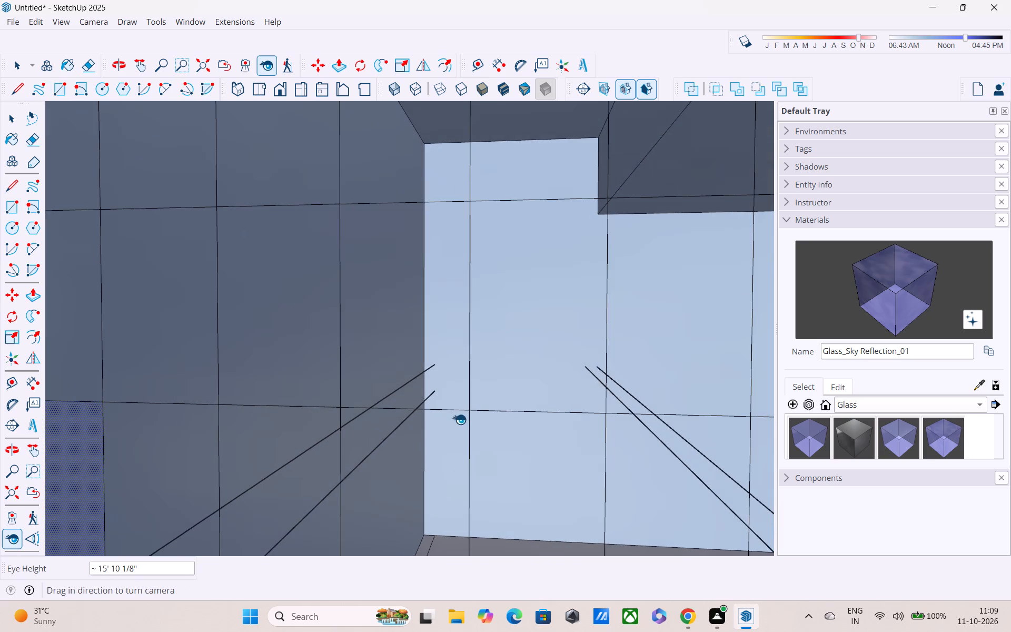
scroll(514, 416, up, 1)
middle_drag(527, 421, 594, 422)
scroll(527, 435, up, 7)
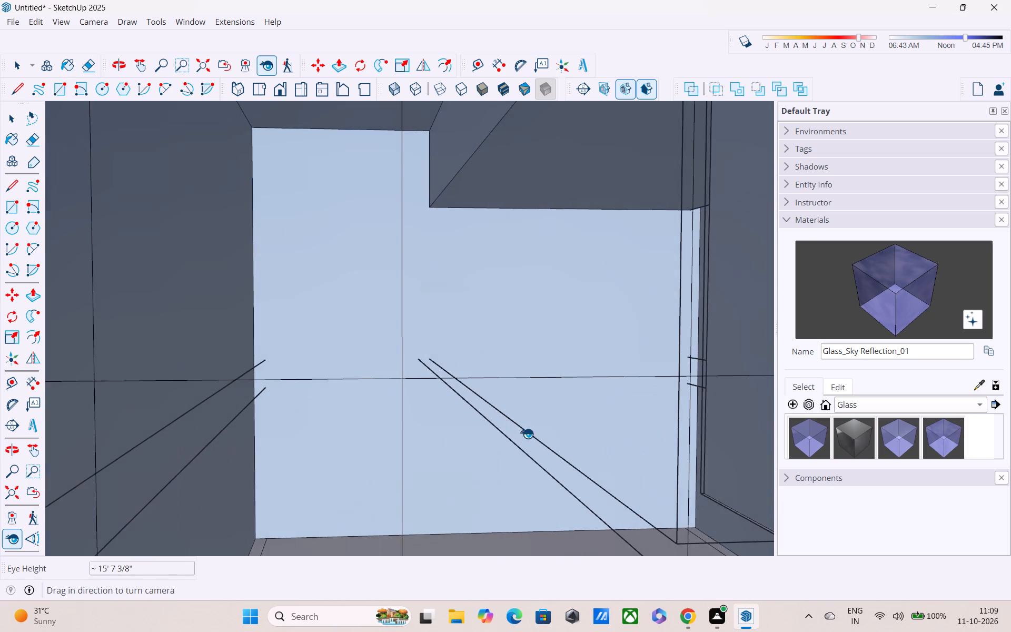
scroll(527, 433, up, 11)
middle_drag(529, 422, 575, 442)
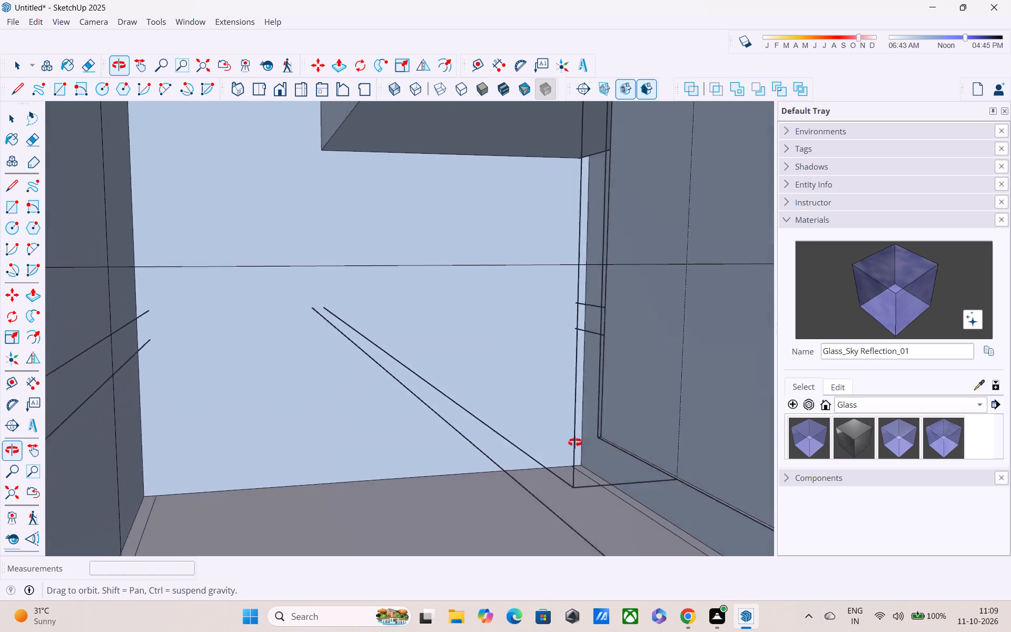
Look around inside the upper-floor room to examine the inner side of the glass grid and the wall strip beside it.
middle_drag(575, 442, 766, 432)
scroll(766, 432, up, 1)
scroll(754, 450, down, 4)
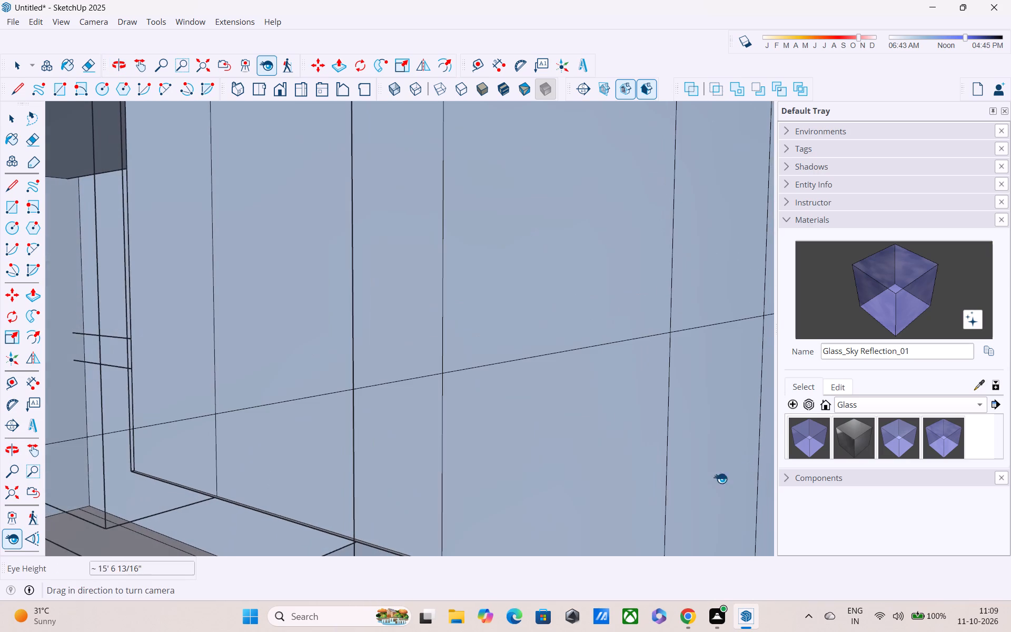
middle_drag(666, 476, 785, 462)
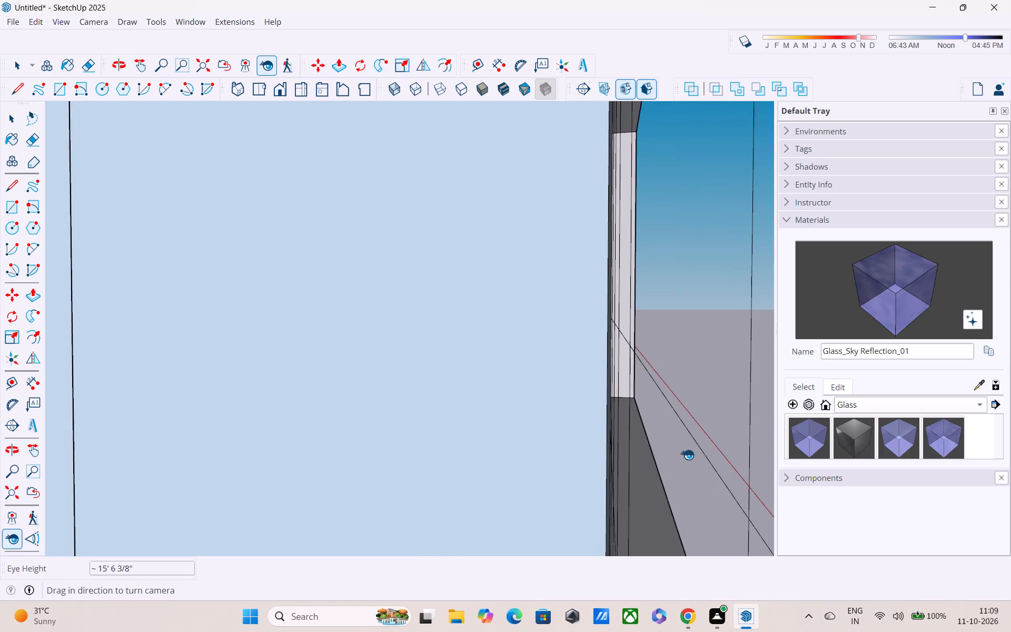
middle_drag(687, 455, 830, 458)
scroll(784, 457, down, 3)
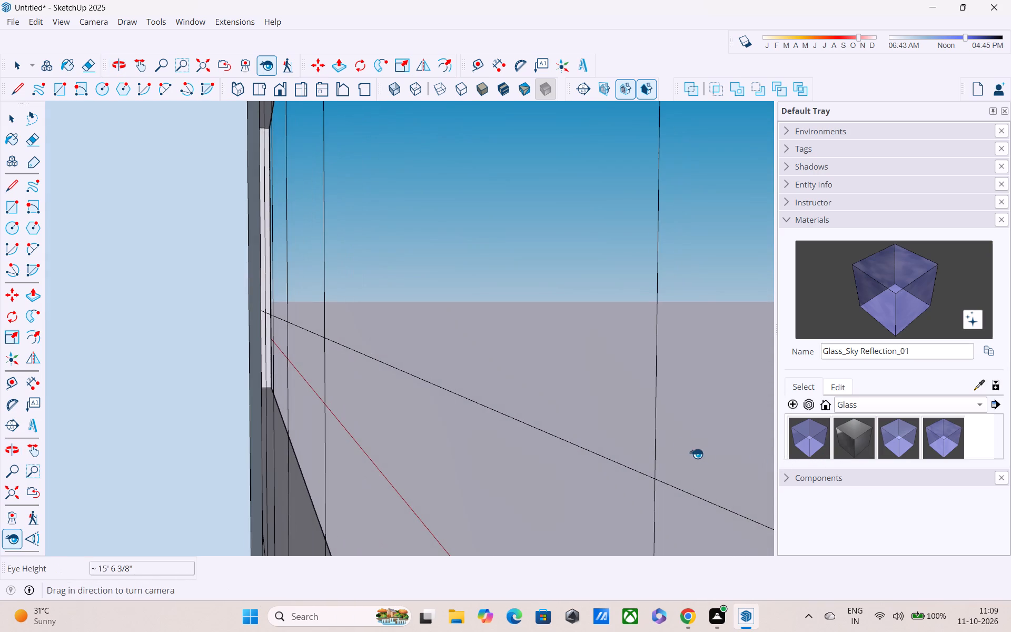
middle_drag(629, 422, 698, 421)
middle_drag(442, 418, 440, 418)
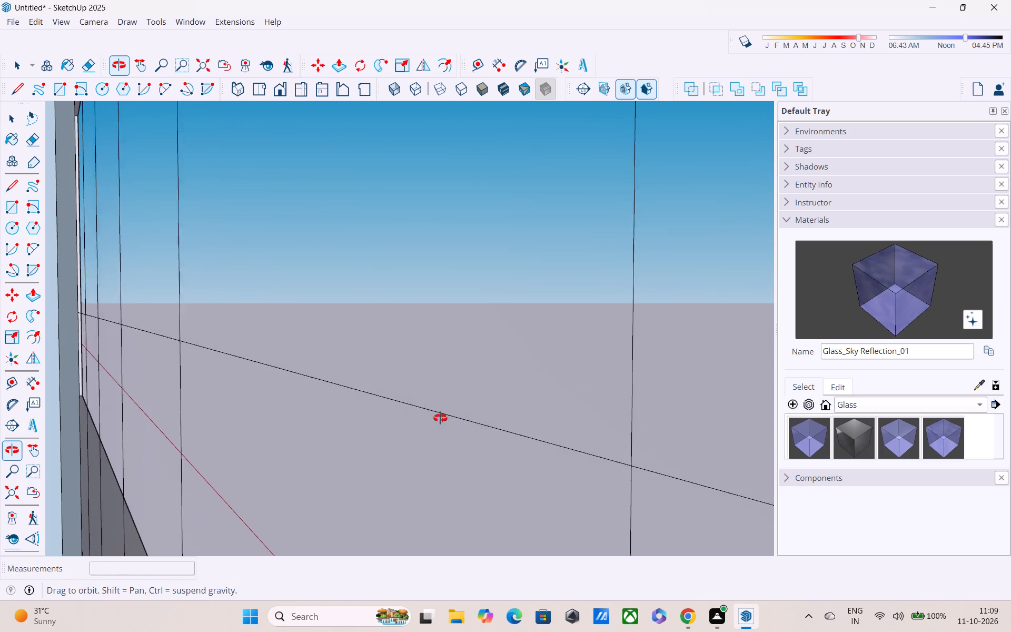
middle_drag(440, 418, 373, 428)
scroll(359, 407, up, 1)
scroll(349, 384, down, 2)
scroll(234, 318, down, 2)
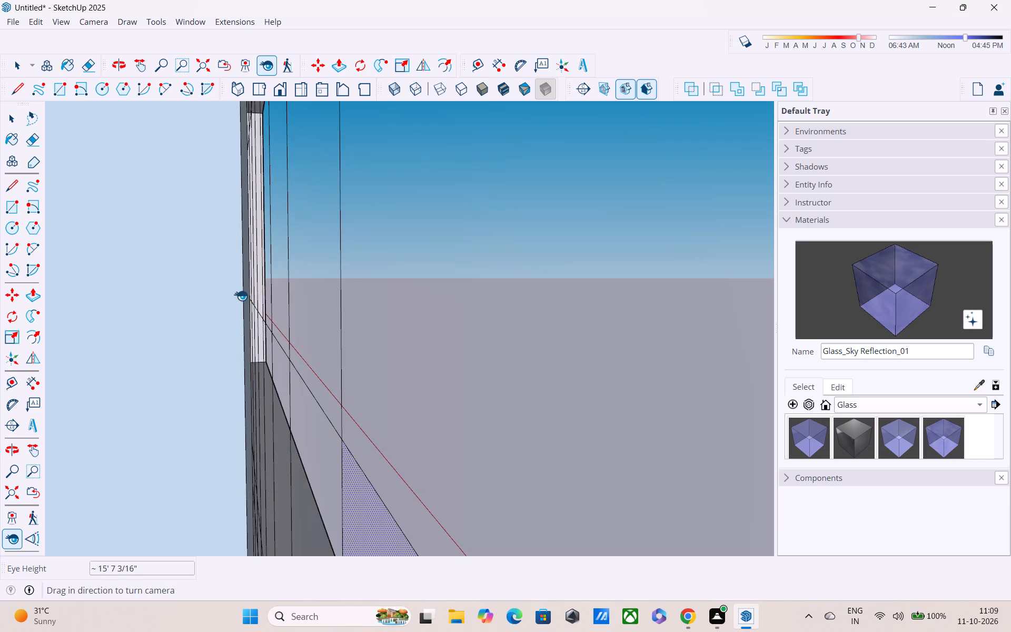
middle_drag(278, 313, 304, 300)
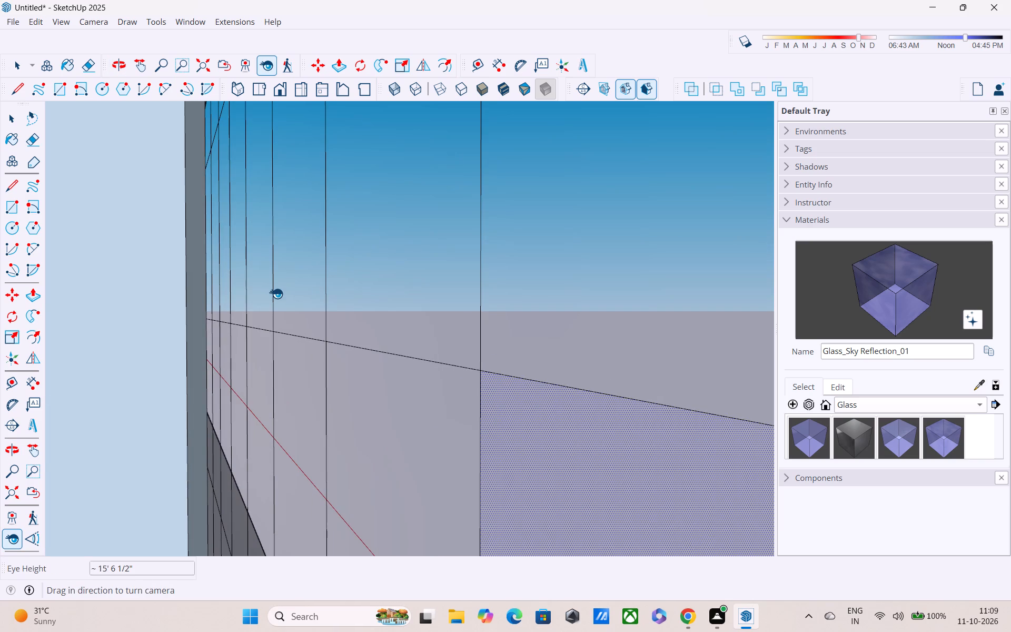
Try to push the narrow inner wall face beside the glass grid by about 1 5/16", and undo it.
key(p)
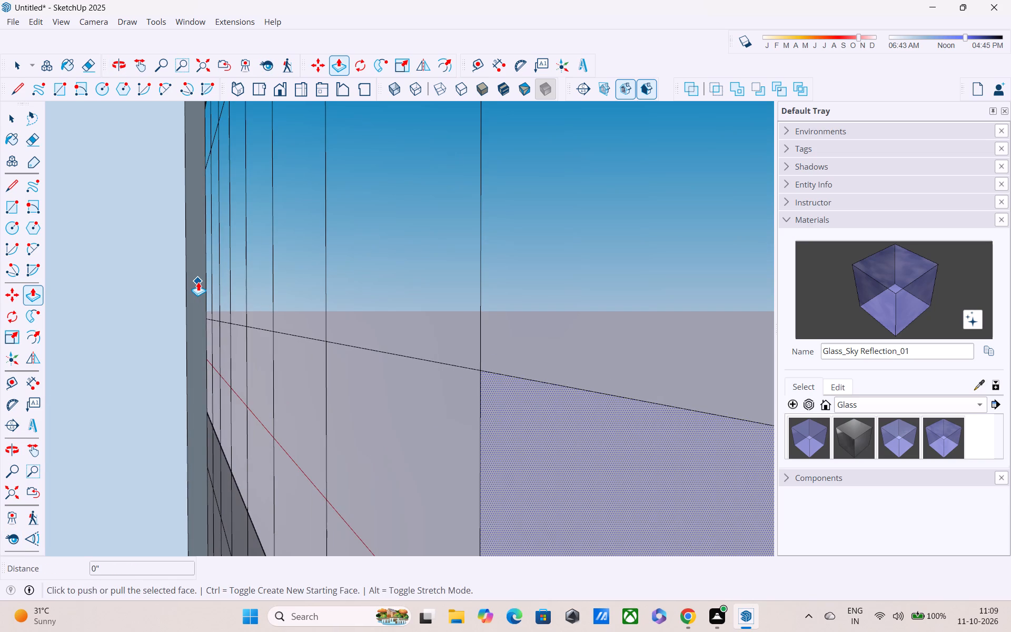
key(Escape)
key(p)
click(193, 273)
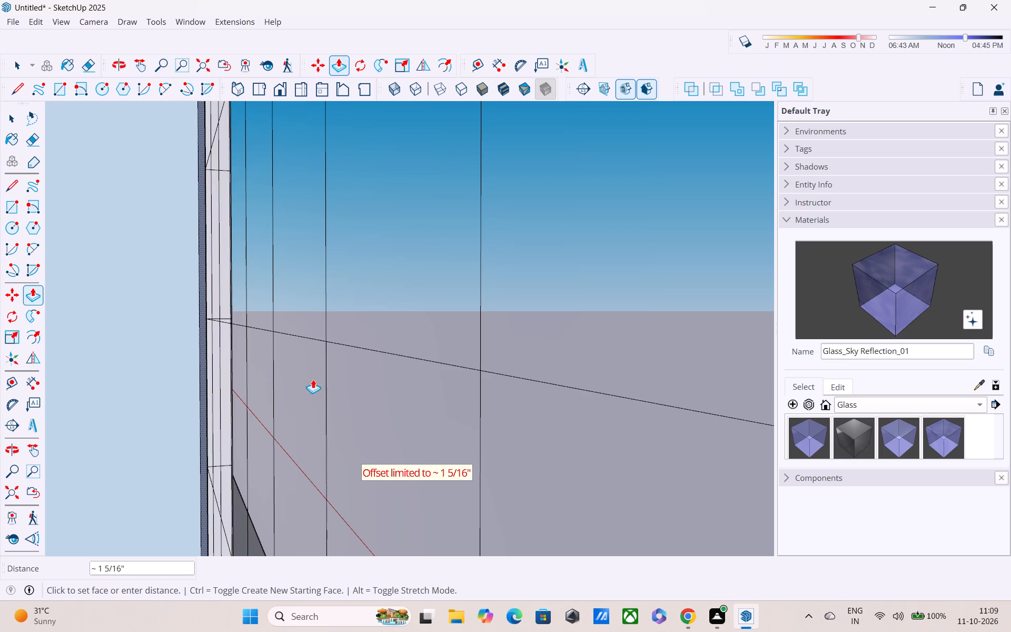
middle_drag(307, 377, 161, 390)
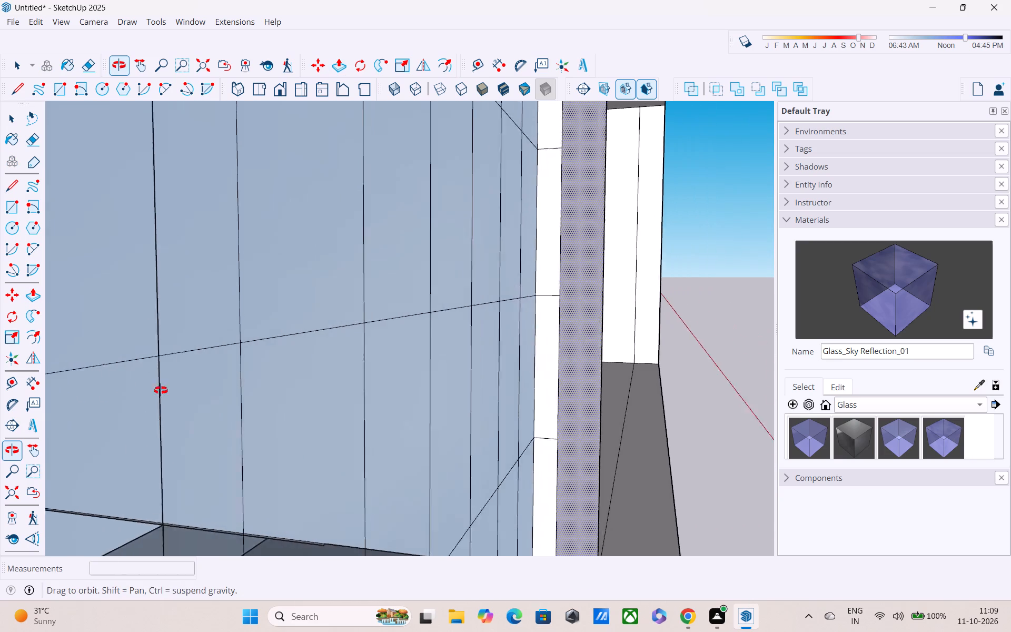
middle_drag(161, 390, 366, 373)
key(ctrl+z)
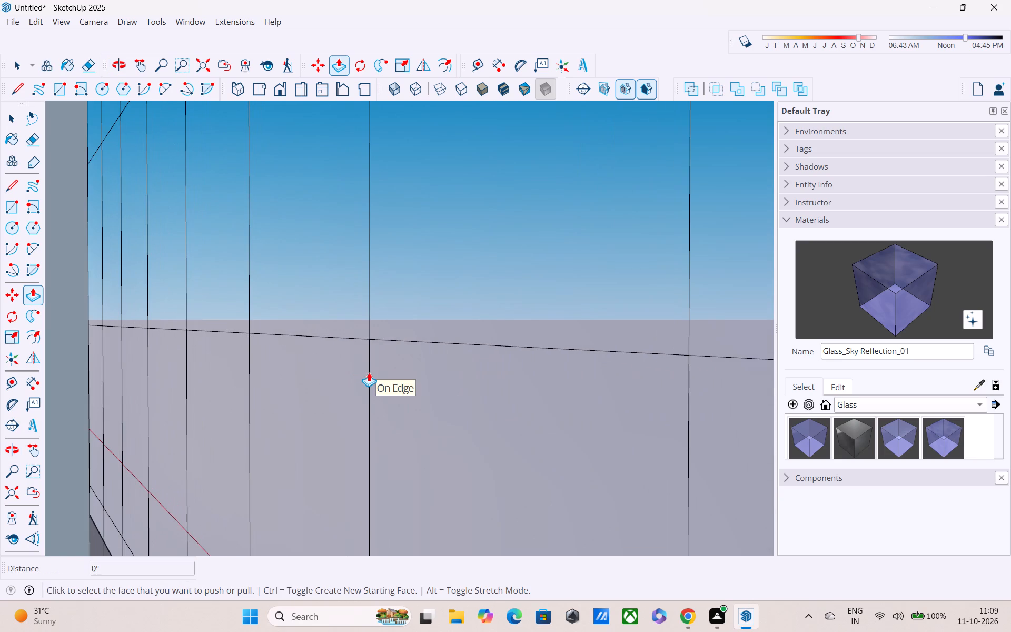
Push/pull the inner wall face beside the upper-floor glass grid by about 2 1/2" from inside the room.
scroll(362, 380, down, 3)
scroll(304, 410, down, 1)
scroll(235, 417, down, 3)
scroll(166, 424, up, 1)
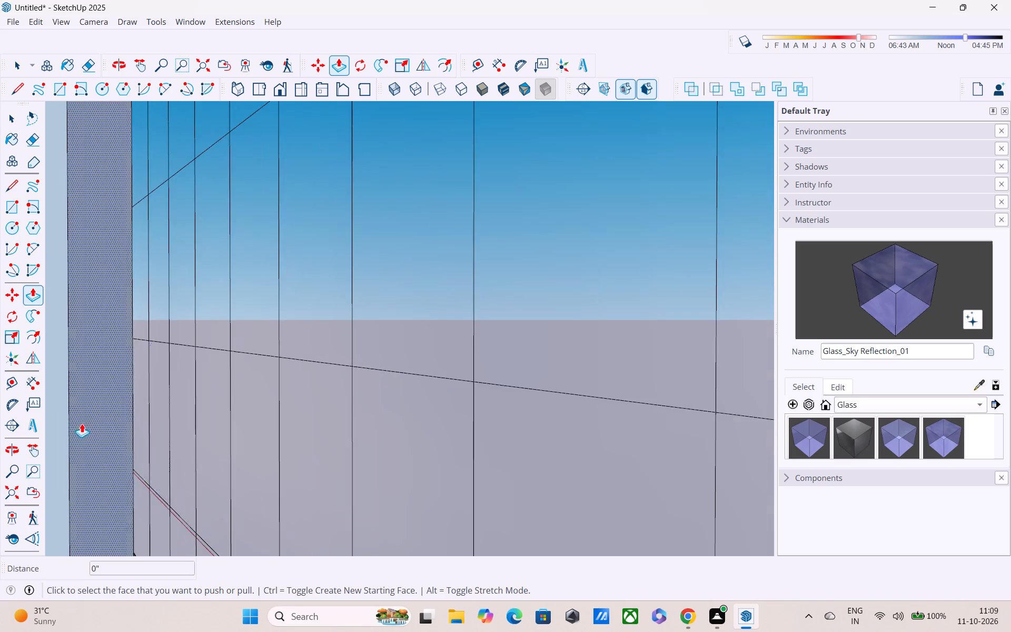
middle_drag(82, 423, 146, 416)
scroll(146, 416, down, 6)
scroll(84, 428, down, 1)
middle_drag(84, 428, 92, 427)
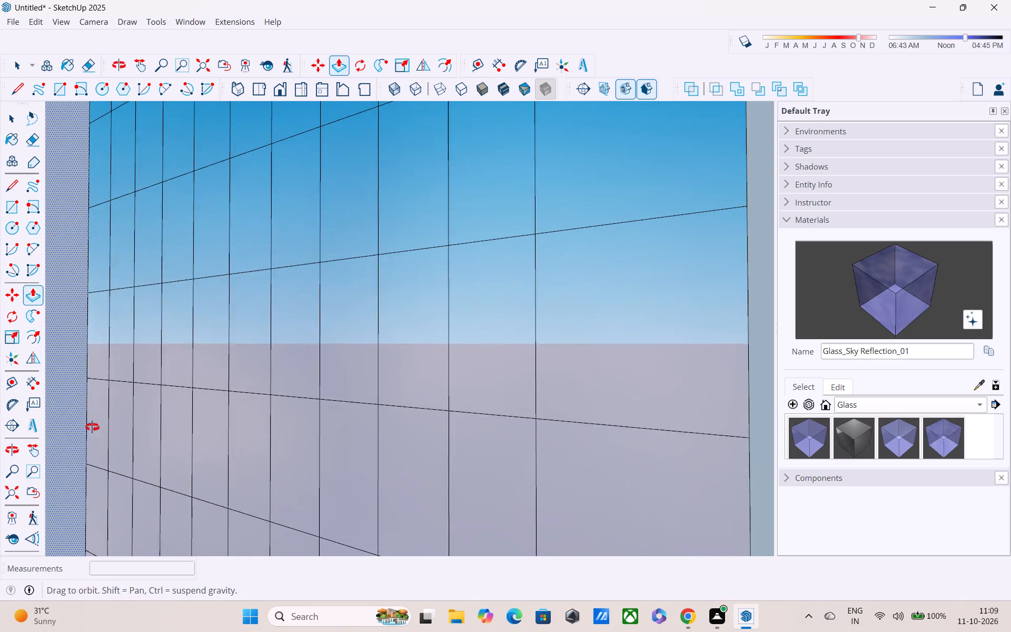
middle_drag(92, 427, 128, 424)
shift+middle_drag(131, 422, 343, 347)
scroll(344, 347, down, 5)
scroll(297, 396, down, 1)
middle_drag(296, 396, 279, 400)
click(239, 381)
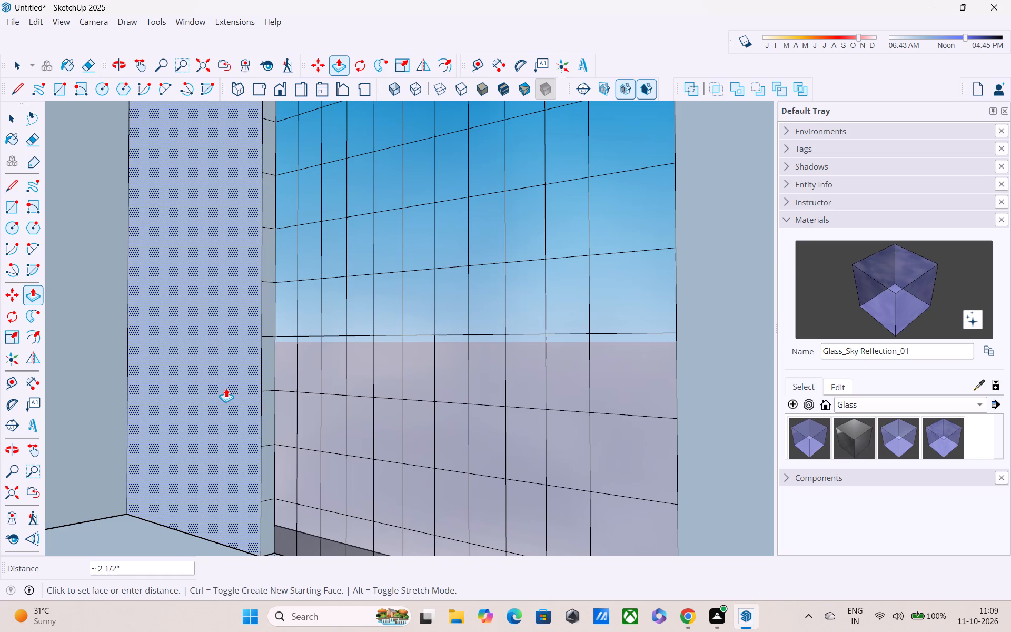
click(226, 388)
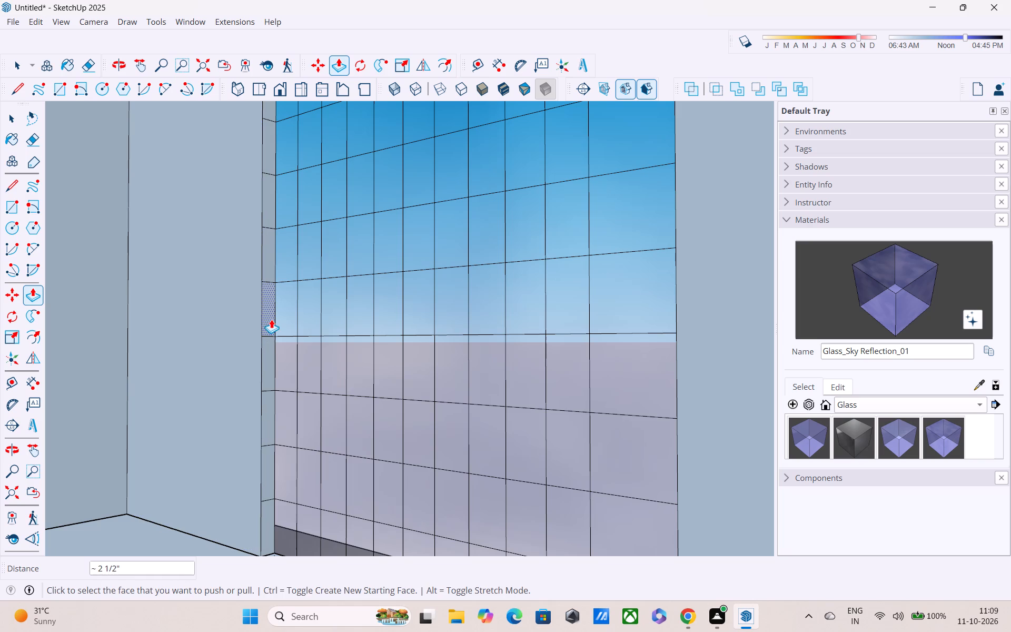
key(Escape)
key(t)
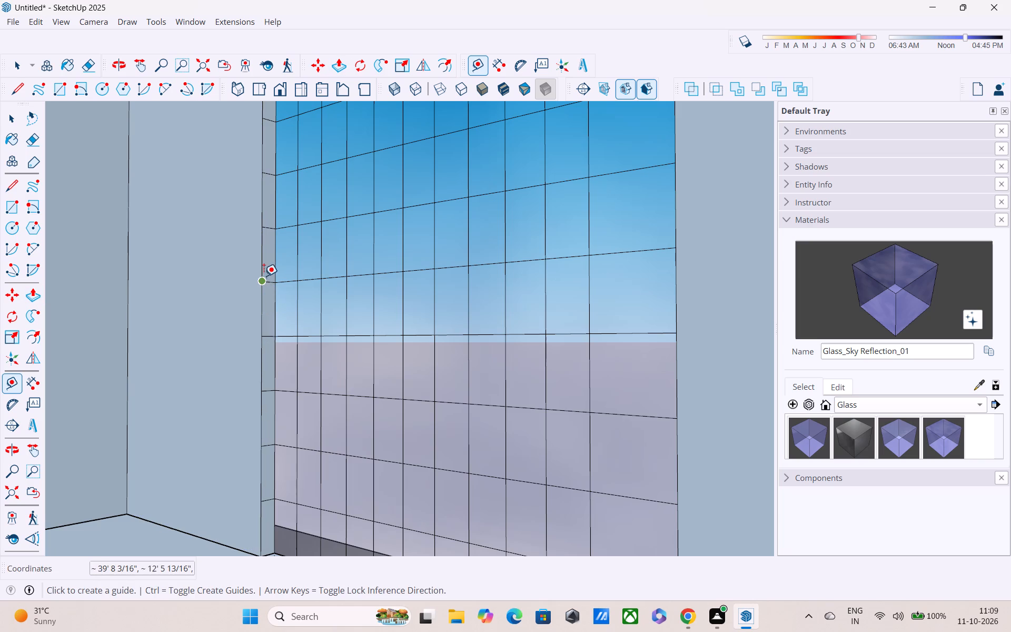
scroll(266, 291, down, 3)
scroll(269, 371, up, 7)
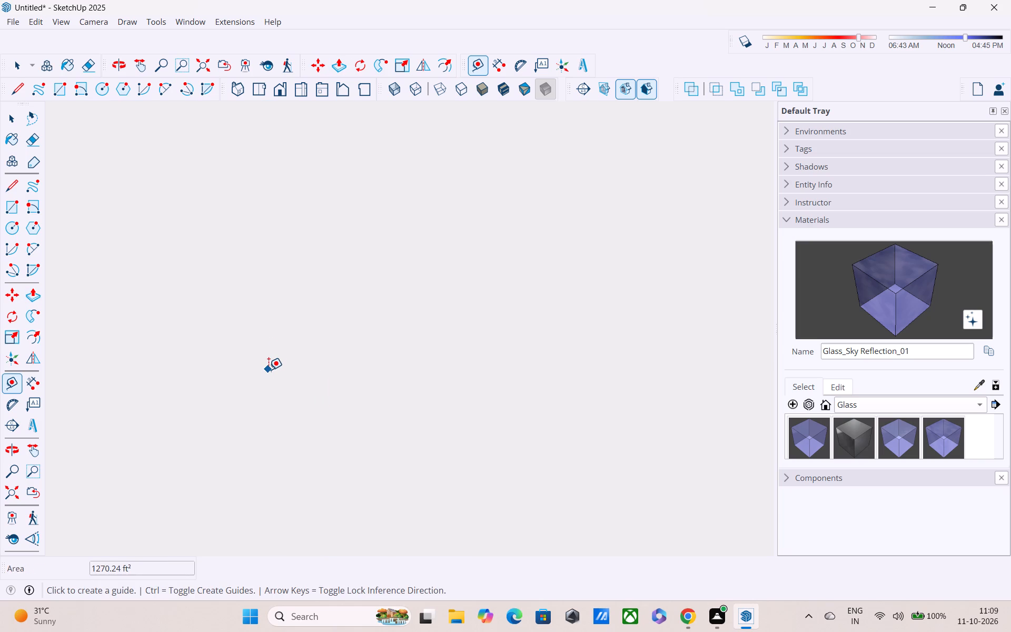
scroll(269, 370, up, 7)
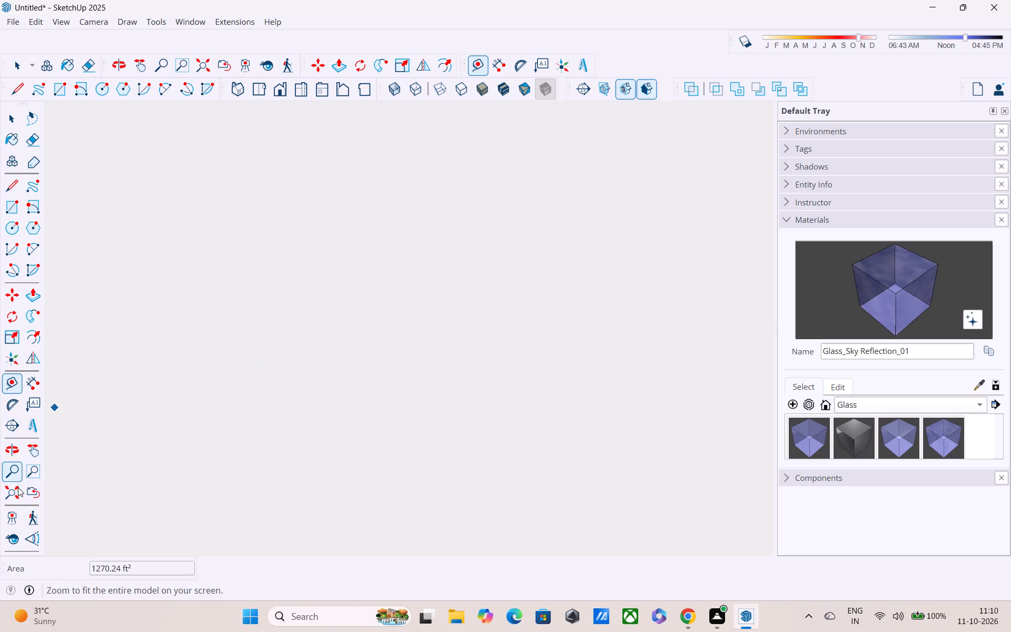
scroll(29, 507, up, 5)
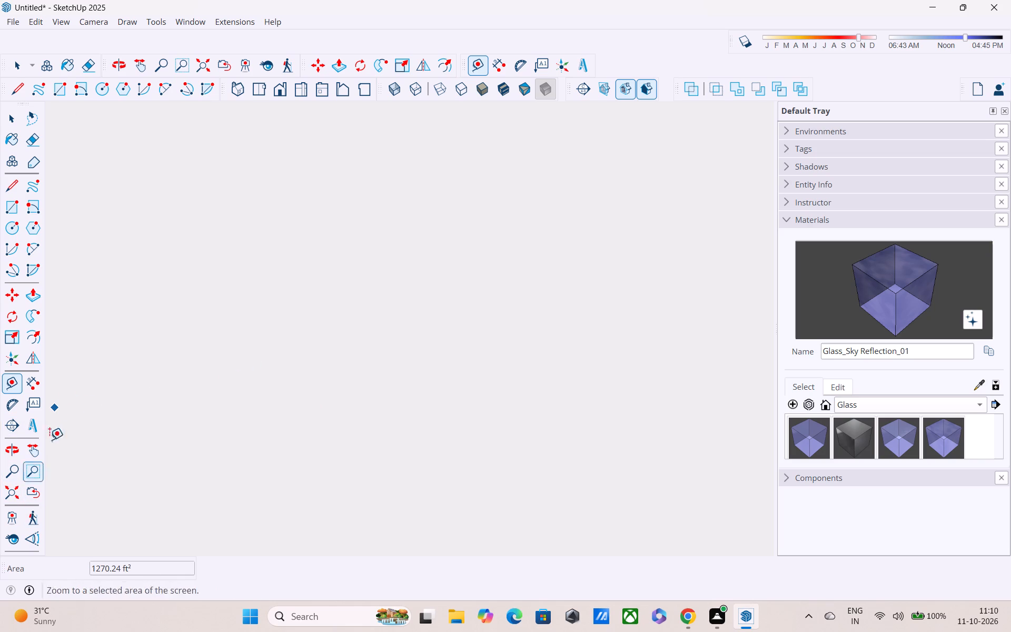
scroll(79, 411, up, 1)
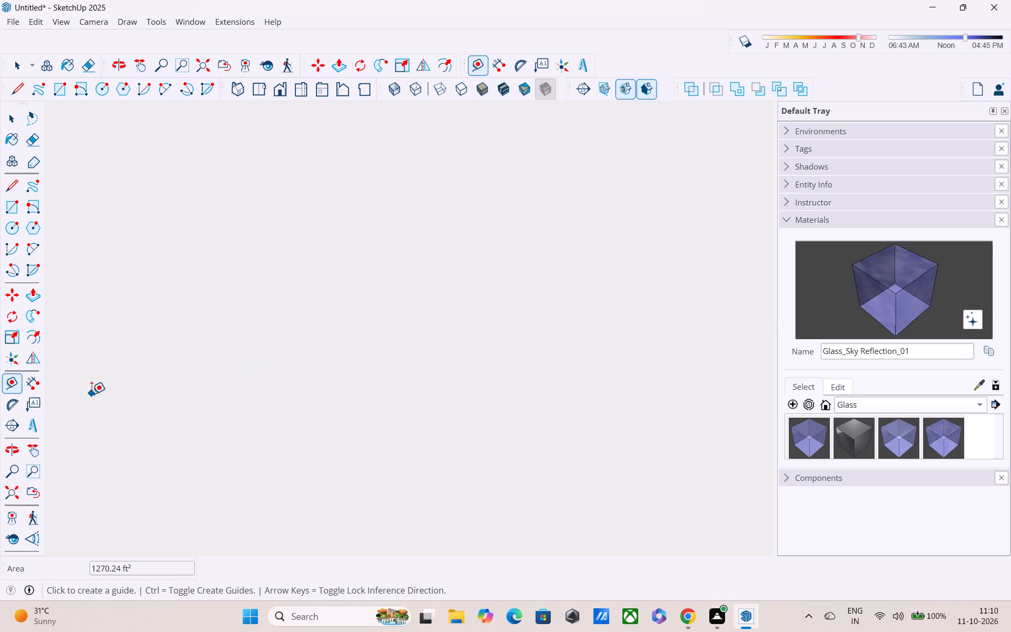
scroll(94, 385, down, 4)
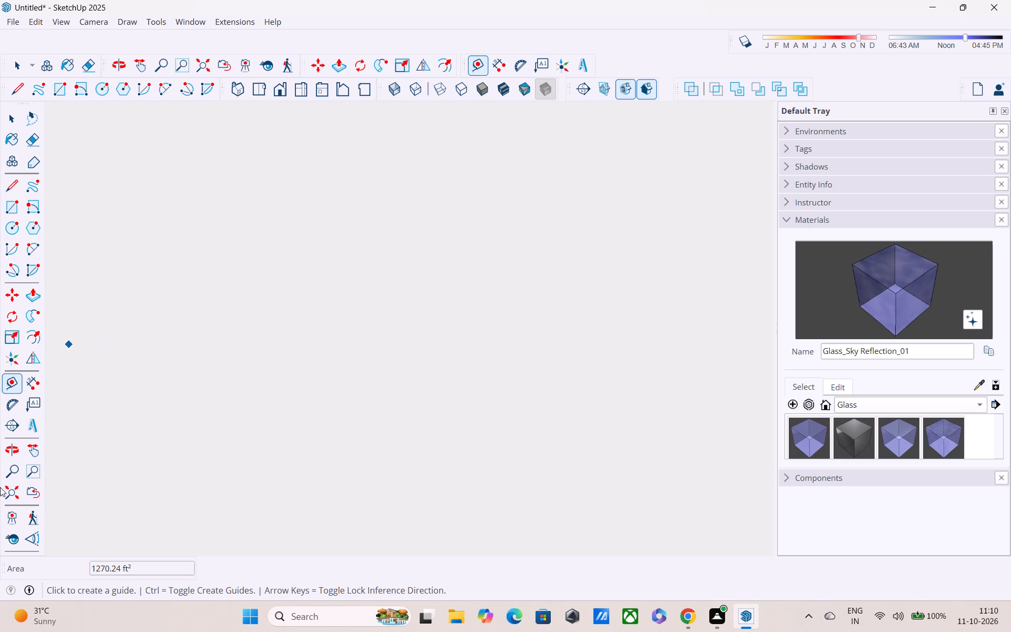
Bring the whole house back into view and check the upper-floor glass grid and the lines behind it from the front.
click(11, 492)
middle_drag(366, 447, 124, 447)
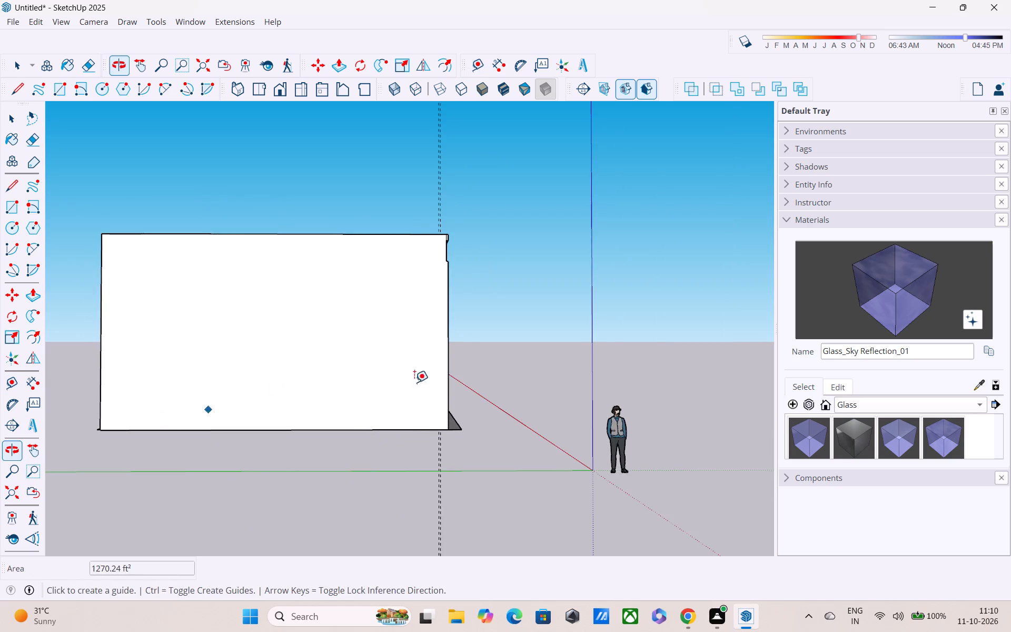
middle_drag(371, 424, 340, 502)
scroll(333, 435, down, 1)
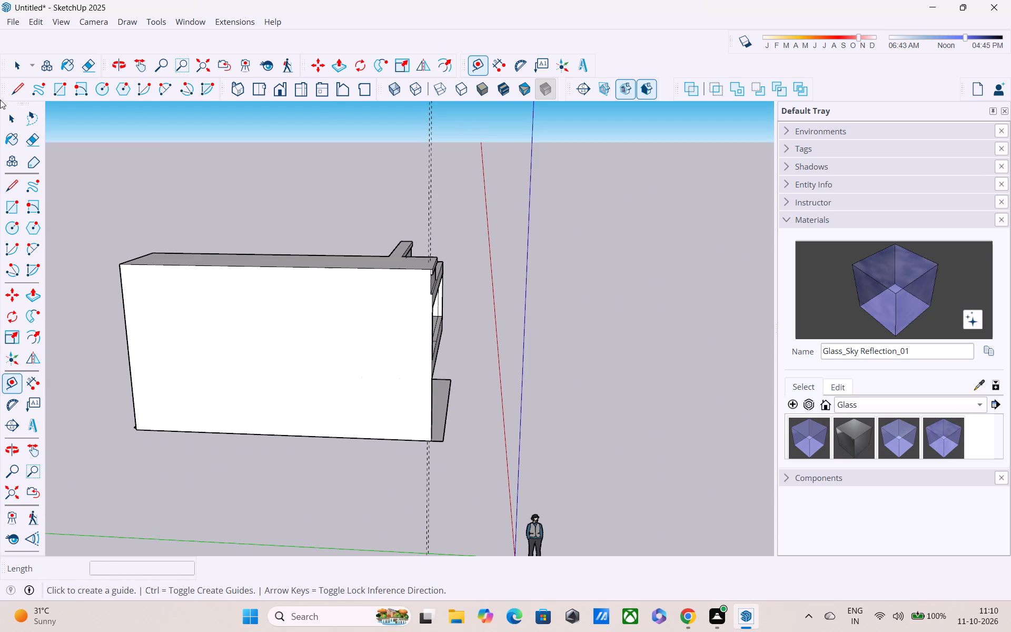
middle_drag(459, 279, 46, 193)
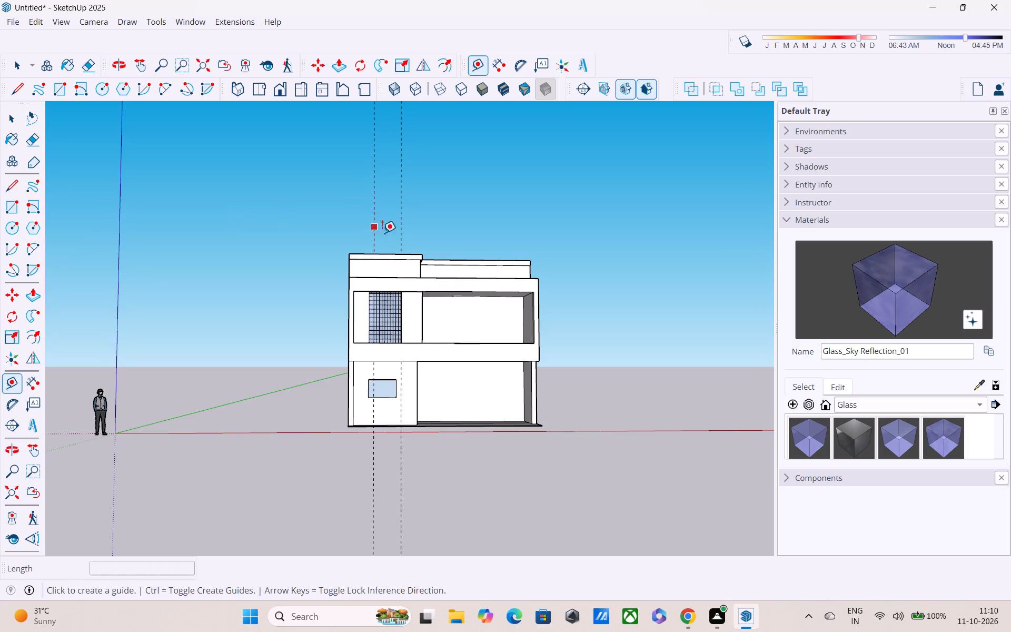
scroll(391, 282, up, 13)
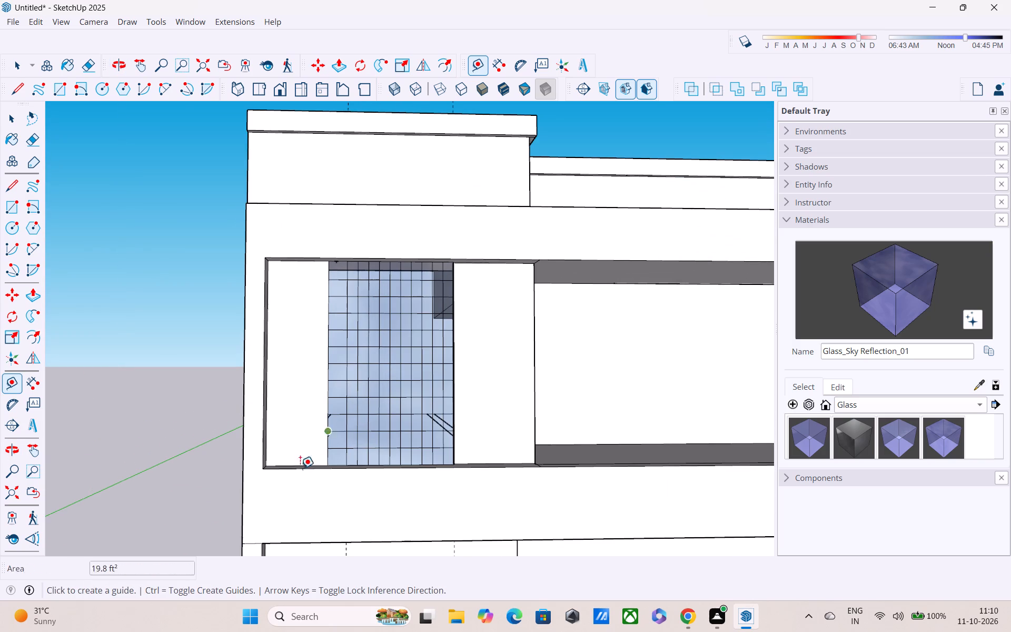
Examine the diagonal lines, the side wall and the inner edge of the glass grid again from inside the upper-floor room.
click(14, 535)
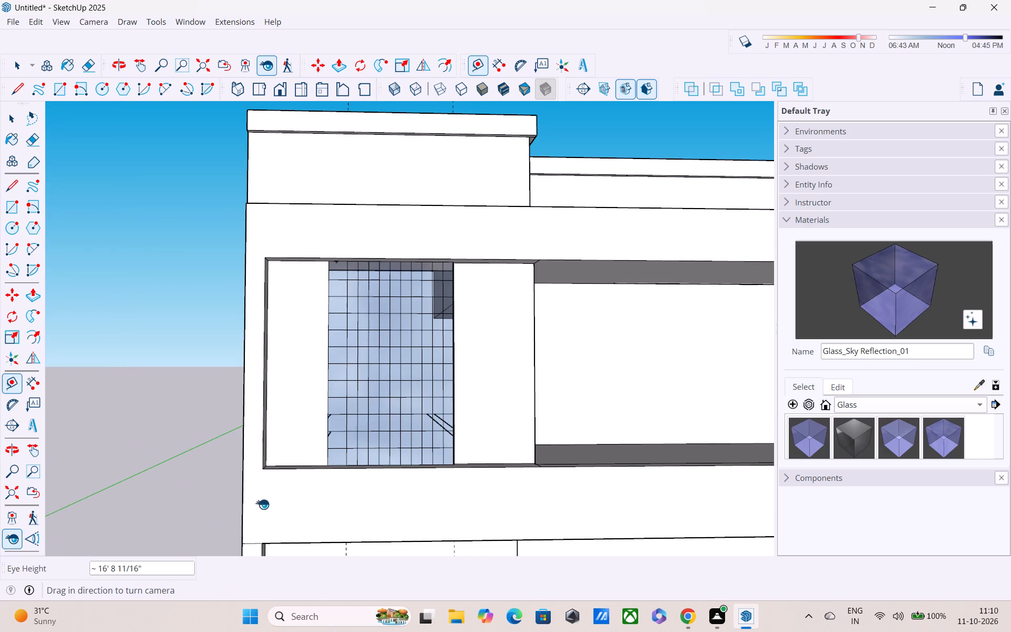
scroll(358, 411, up, 11)
scroll(396, 371, up, 11)
scroll(398, 368, up, 16)
middle_drag(403, 346, 540, 380)
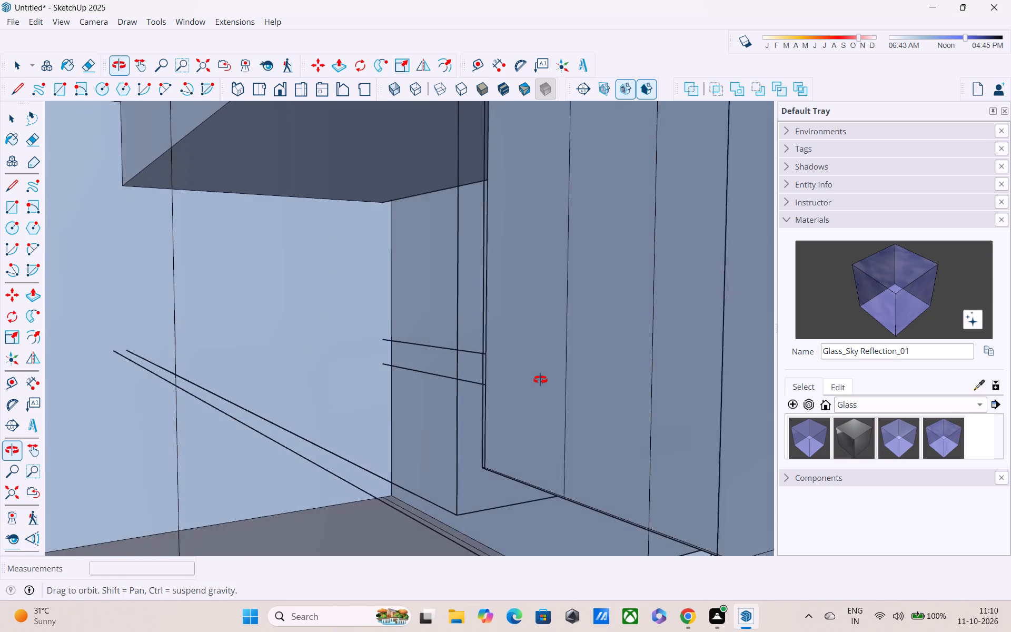
middle_drag(540, 380, 540, 370)
scroll(528, 344, up, 1)
middle_drag(528, 344, 632, 338)
scroll(604, 333, down, 5)
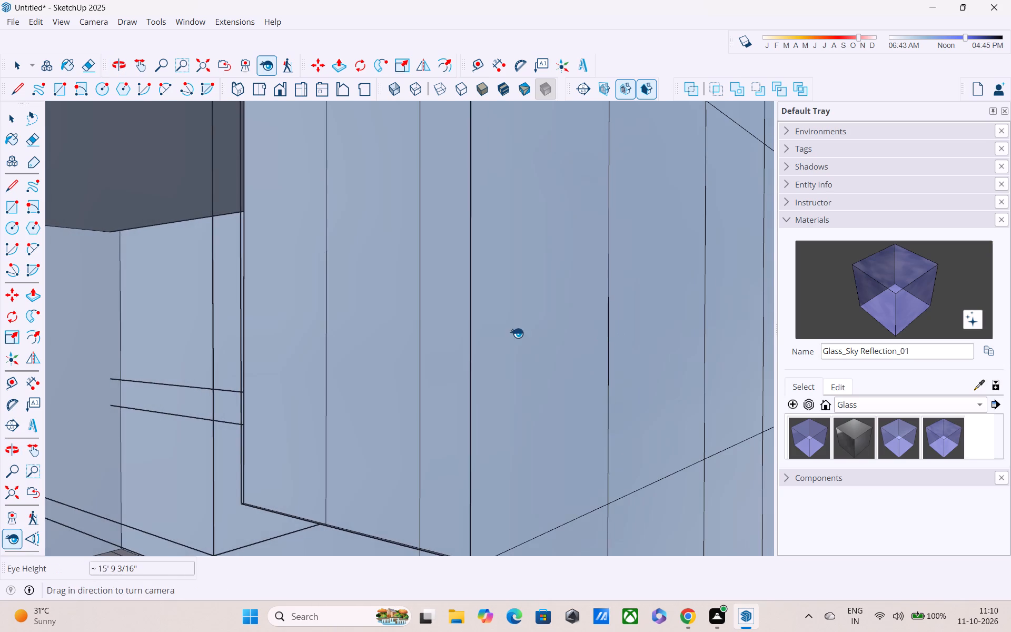
middle_drag(444, 338, 625, 335)
scroll(485, 330, down, 3)
scroll(440, 327, down, 1)
middle_drag(440, 327, 443, 327)
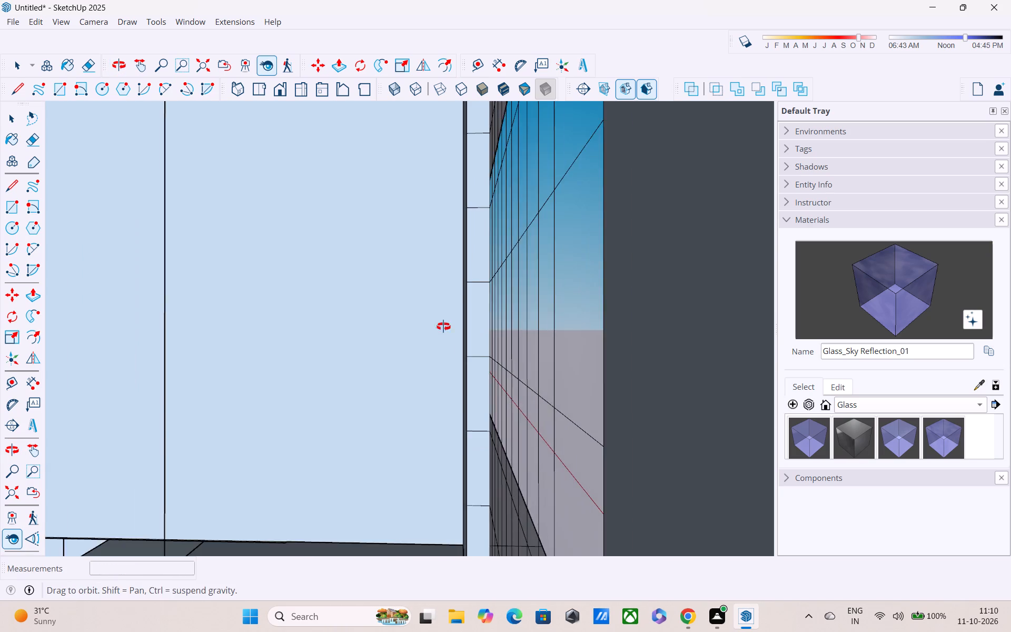
middle_drag(443, 327, 501, 339)
scroll(473, 327, down, 3)
scroll(415, 325, up, 3)
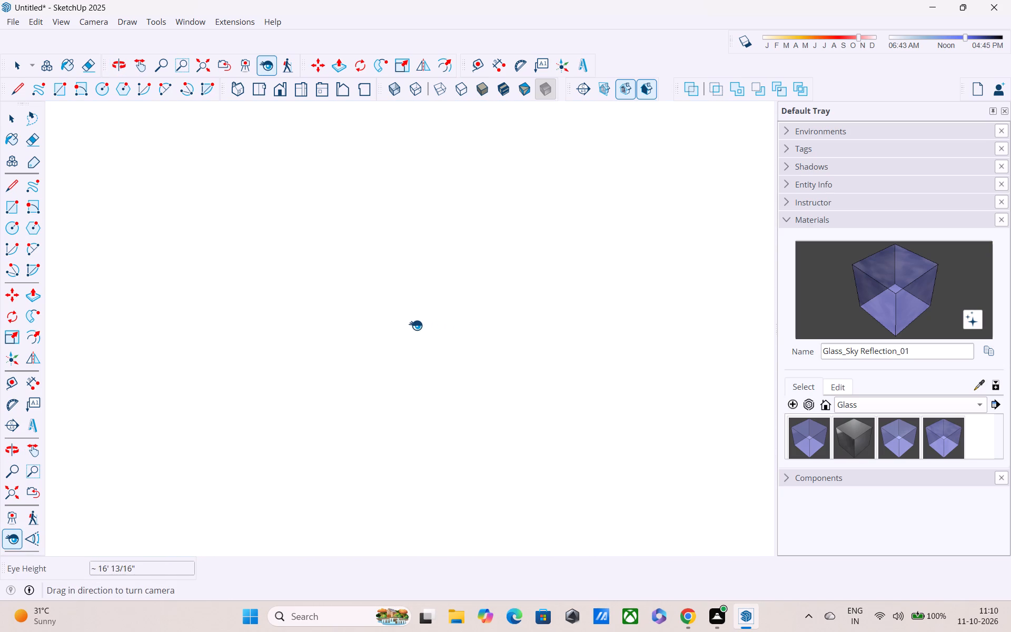
scroll(415, 325, up, 4)
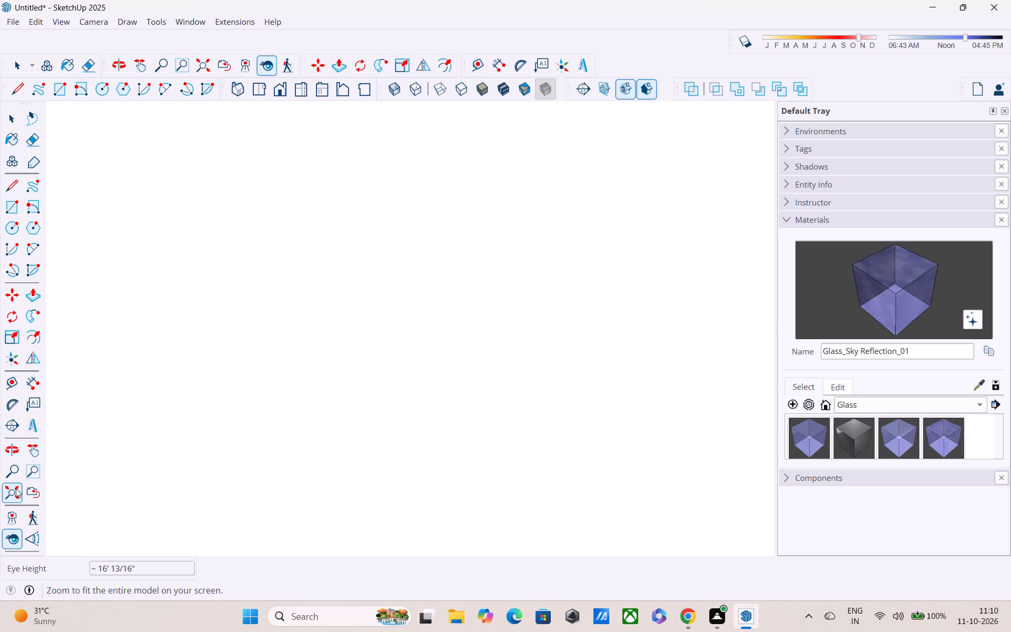
Bring the whole house back into view and look closely through the upper-floor glass grid from the front.
click(6, 493)
middle_drag(417, 359, 19, 332)
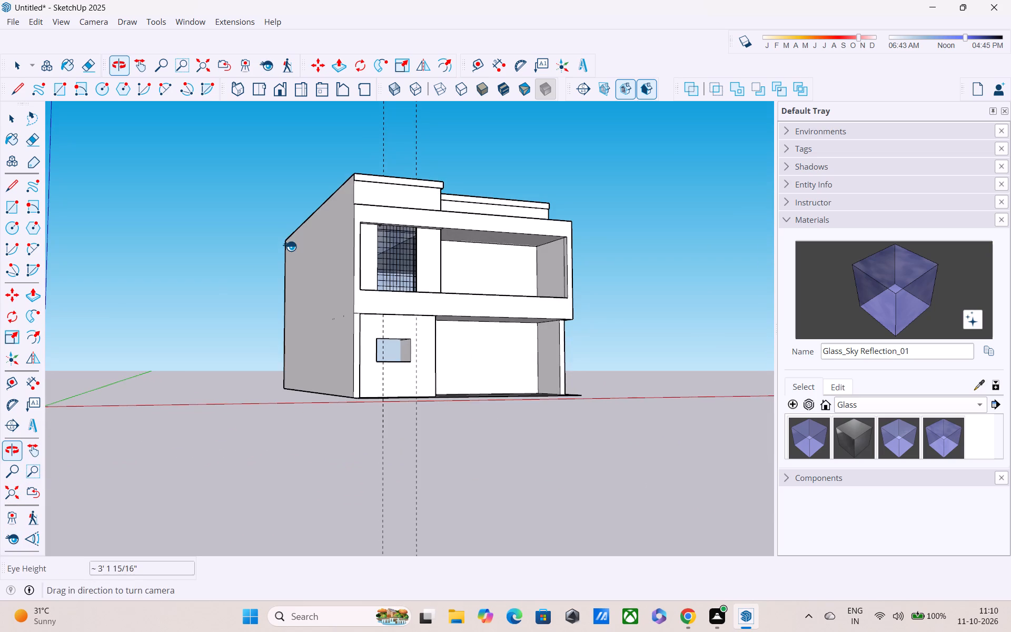
scroll(429, 275, up, 2)
scroll(381, 268, up, 14)
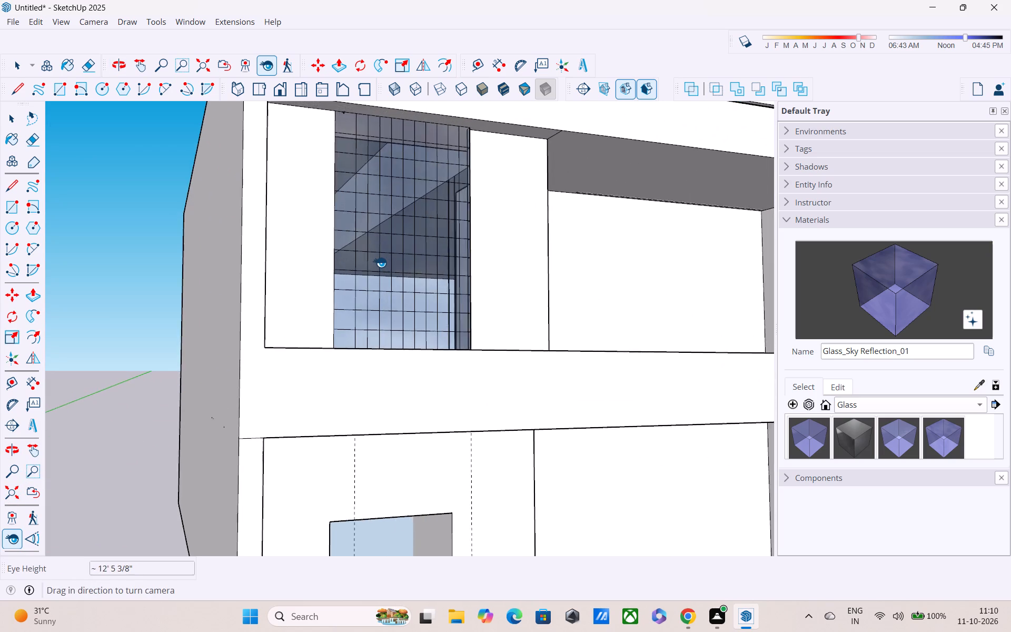
scroll(380, 262, up, 20)
scroll(380, 256, up, 4)
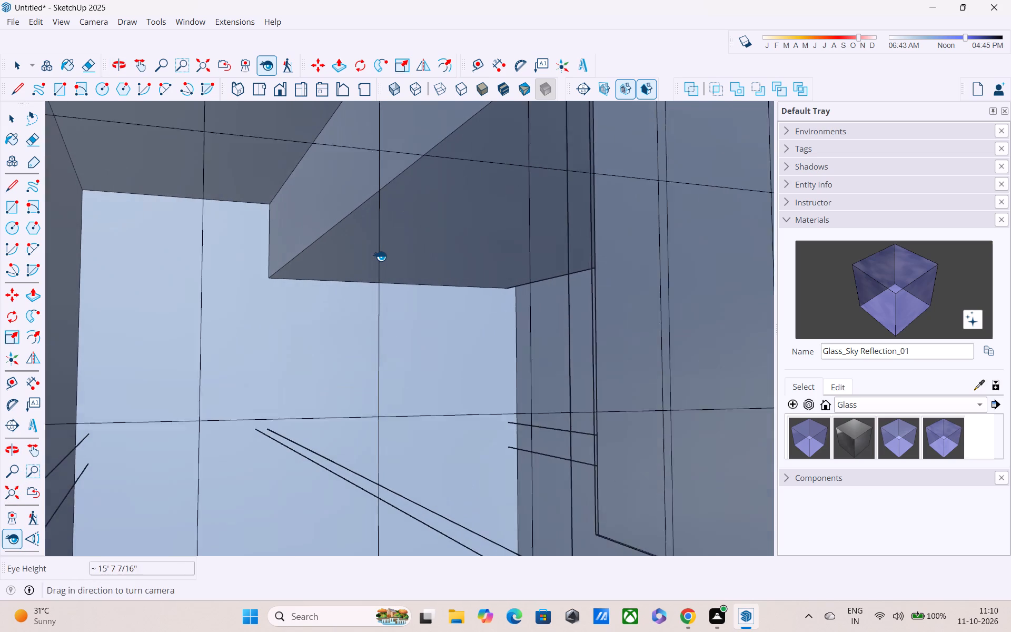
scroll(380, 256, up, 20)
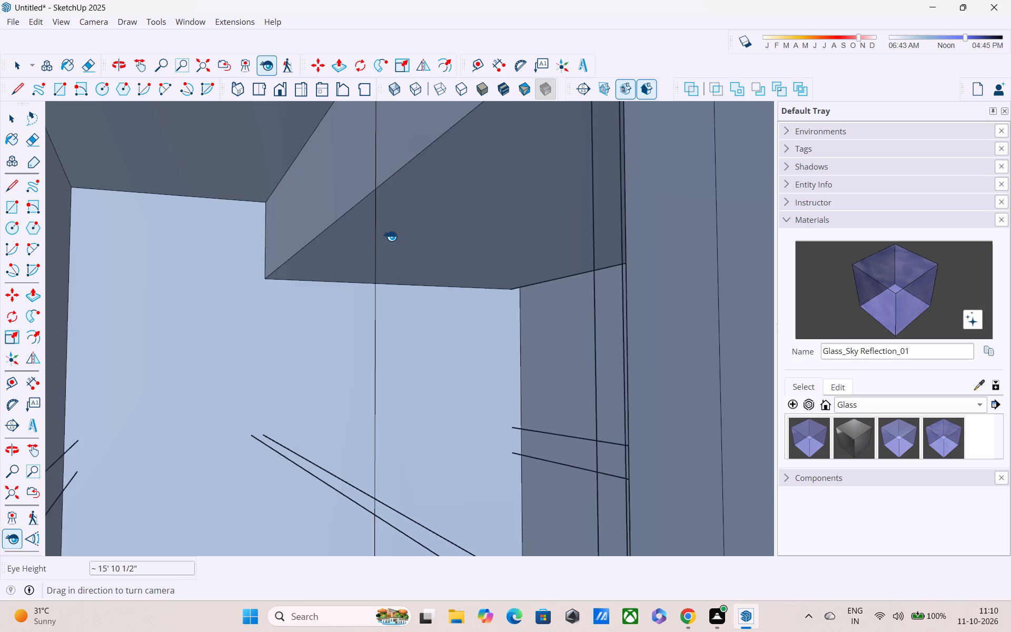
Examine the glass grid from inside the upper-floor room, around the narrow strip where it meets the side wall.
middle_drag(390, 236, 517, 255)
scroll(517, 255, up, 3)
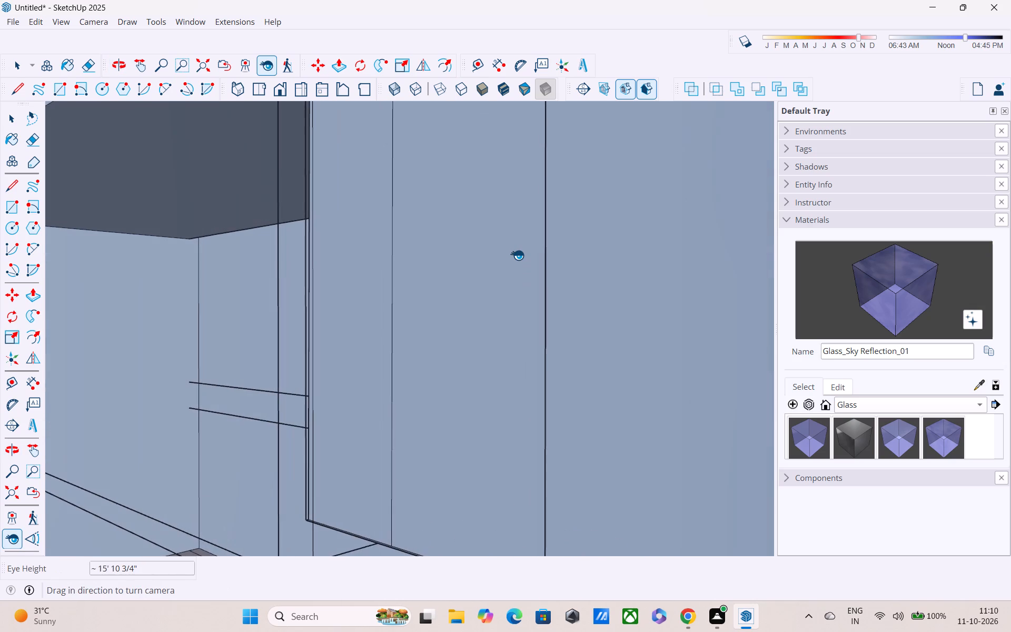
scroll(517, 254, up, 4)
middle_drag(517, 254, 600, 287)
scroll(600, 286, up, 2)
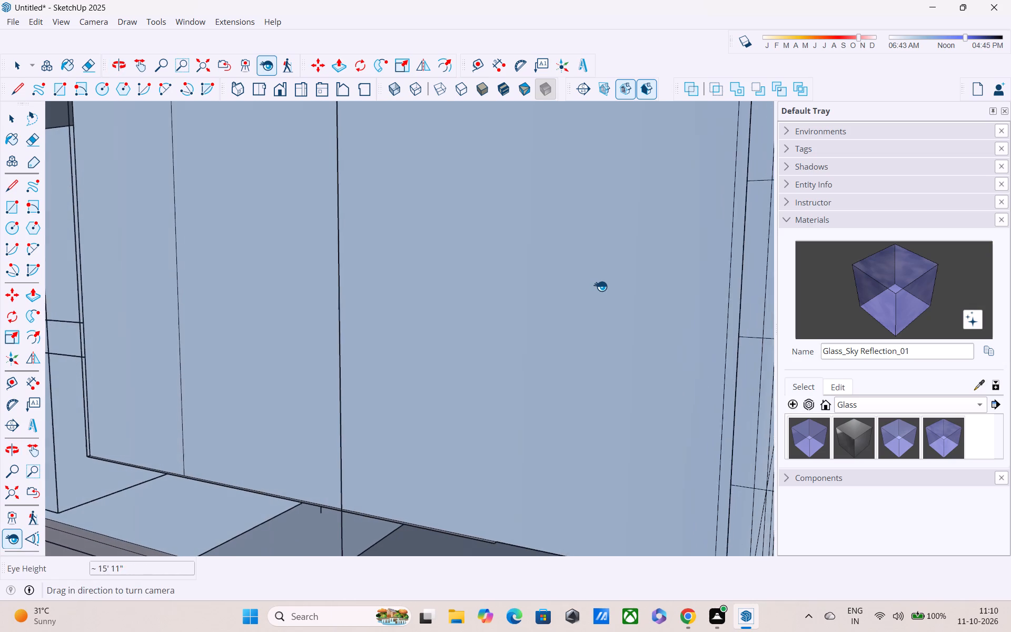
scroll(600, 286, up, 3)
middle_drag(596, 281, 672, 284)
scroll(672, 284, up, 4)
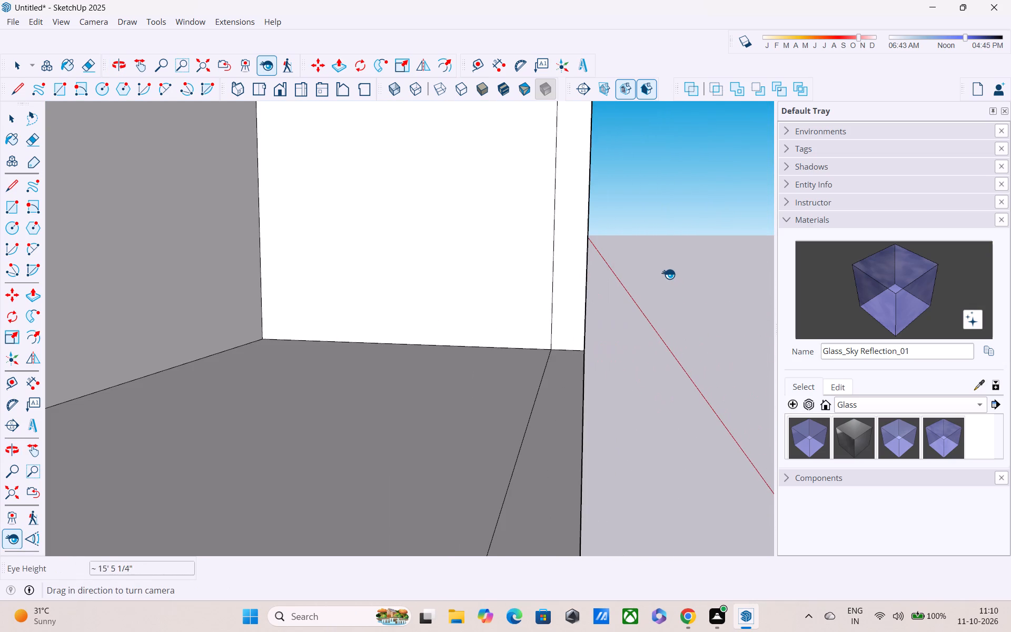
scroll(668, 274, down, 3)
middle_drag(653, 281, 594, 255)
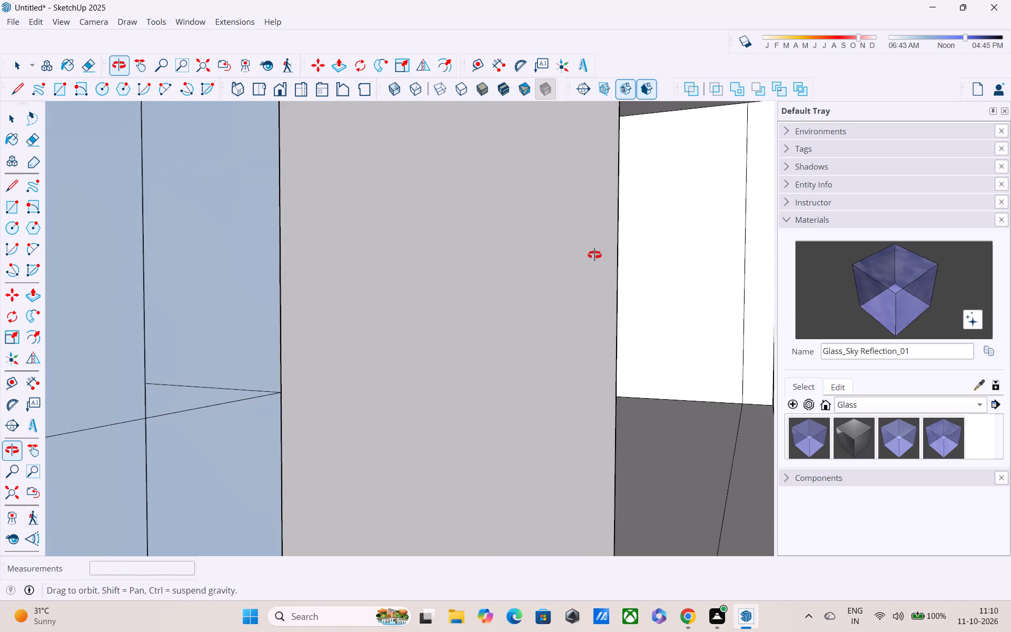
middle_drag(594, 255, 646, 259)
scroll(646, 259, up, 1)
scroll(627, 268, down, 4)
scroll(600, 276, up, 2)
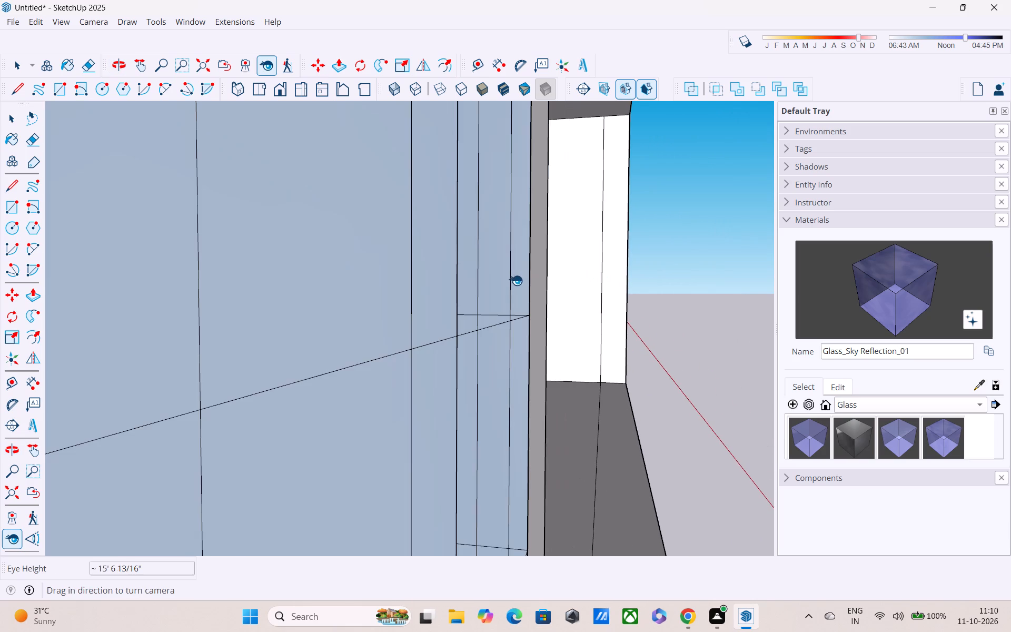
middle_drag(514, 280, 603, 291)
scroll(603, 291, up, 1)
scroll(603, 291, down, 2)
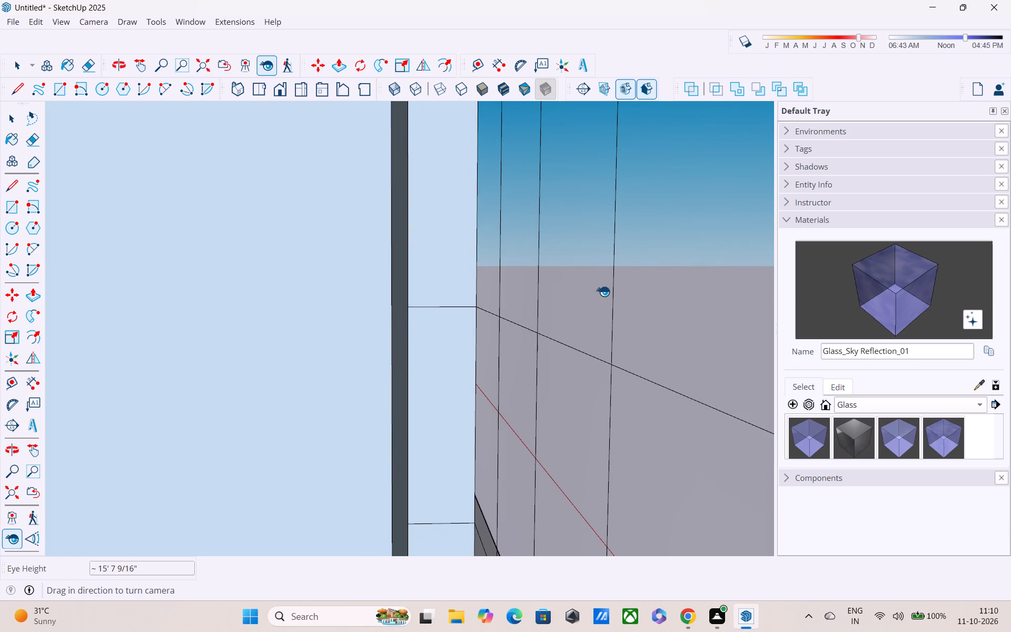
middle_drag(592, 292, 701, 274)
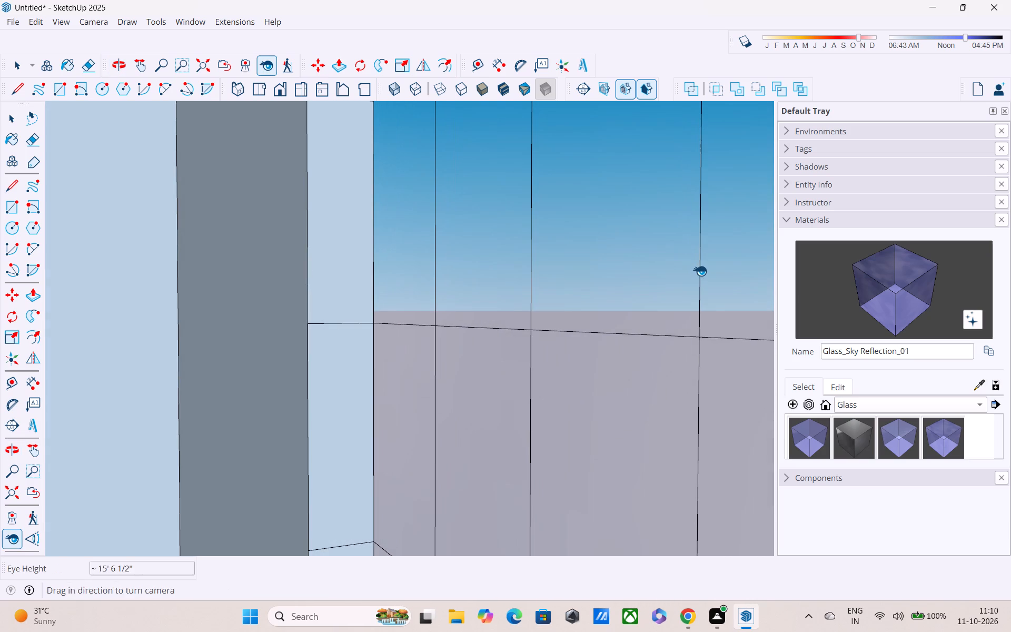
shift+middle_drag(697, 269, 725, 268)
middle_drag(705, 268, 750, 268)
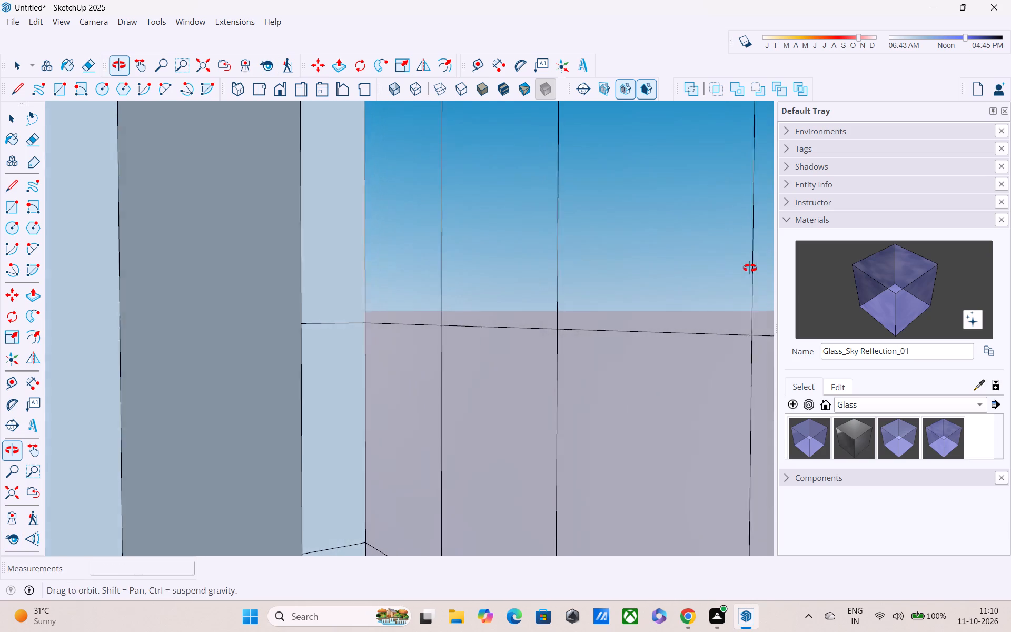
middle_drag(750, 268, 786, 264)
scroll(740, 262, down, 3)
middle_drag(702, 263, 780, 266)
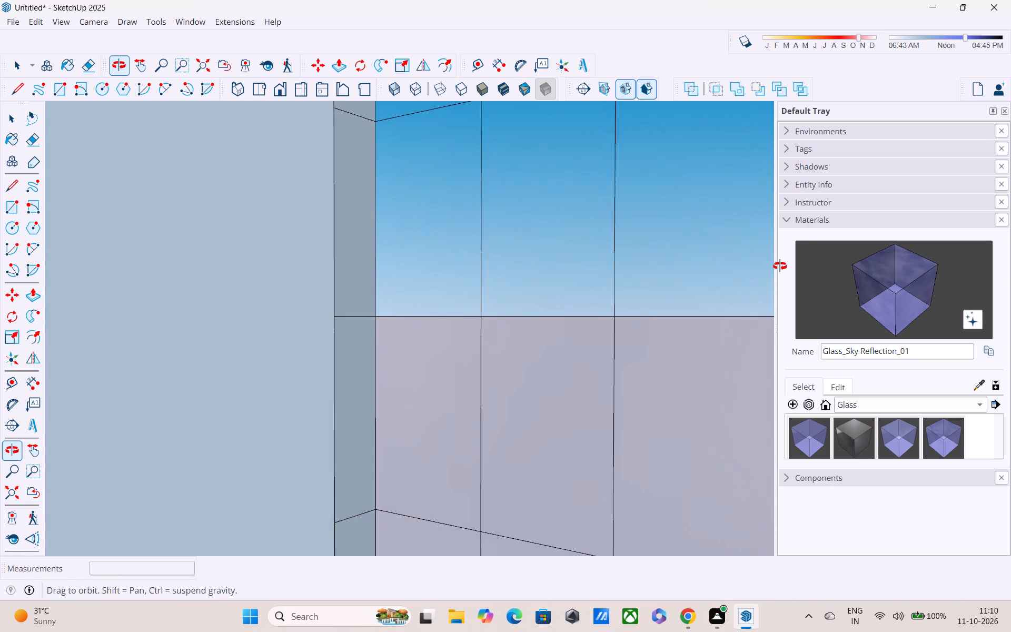
middle_drag(780, 266, 806, 264)
middle_drag(667, 264, 507, 287)
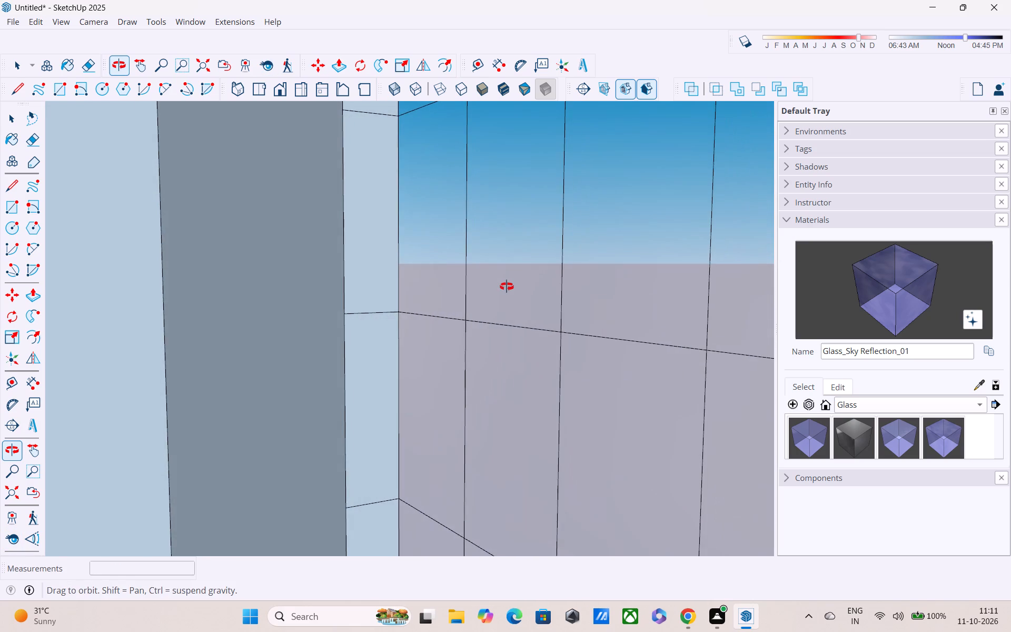
middle_drag(507, 287, 510, 239)
scroll(510, 235, down, 2)
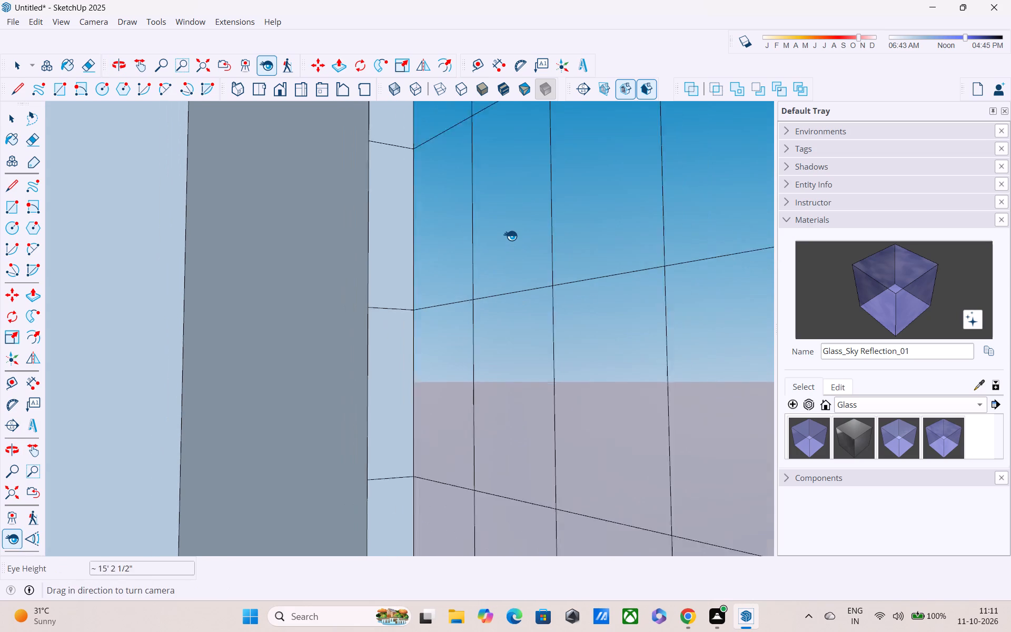
scroll(510, 235, down, 1)
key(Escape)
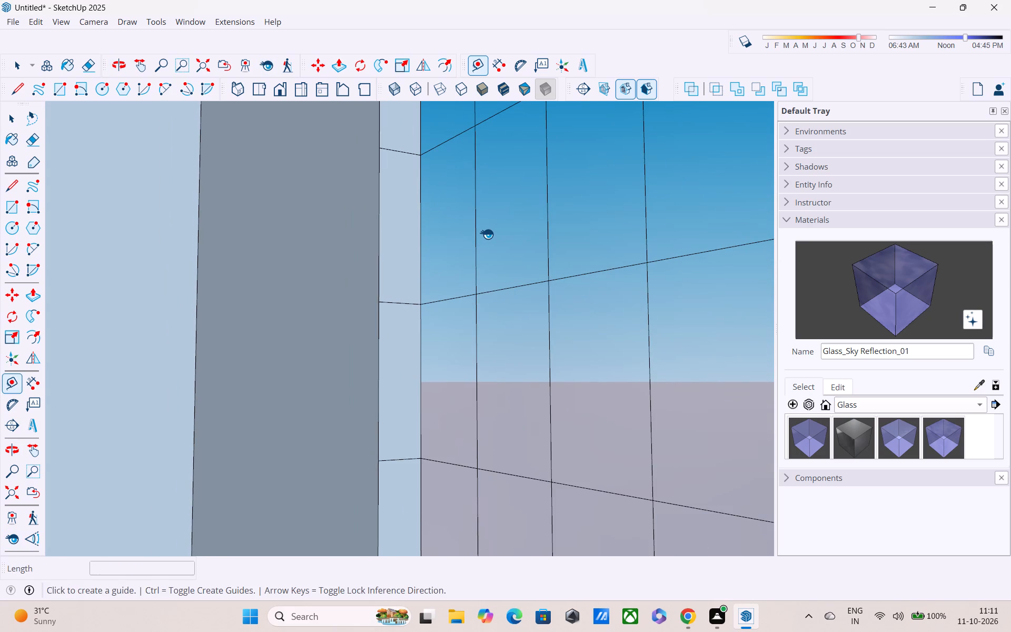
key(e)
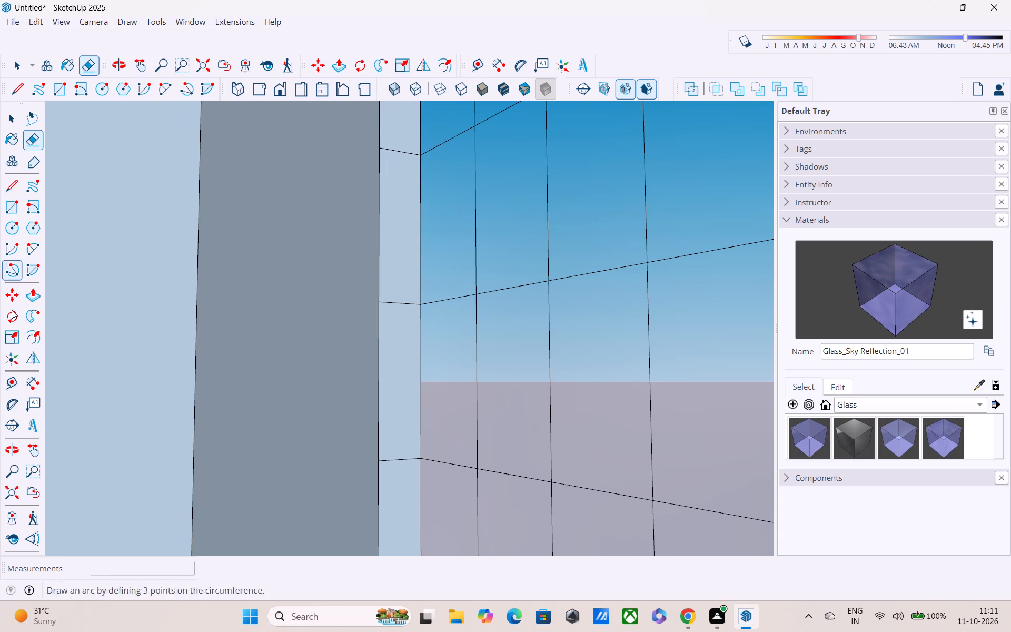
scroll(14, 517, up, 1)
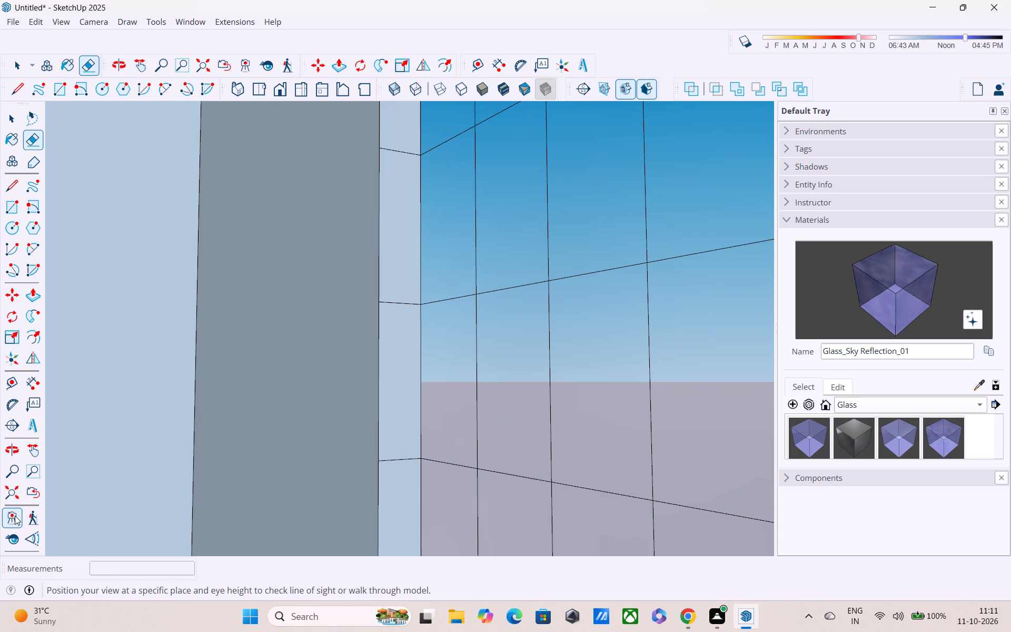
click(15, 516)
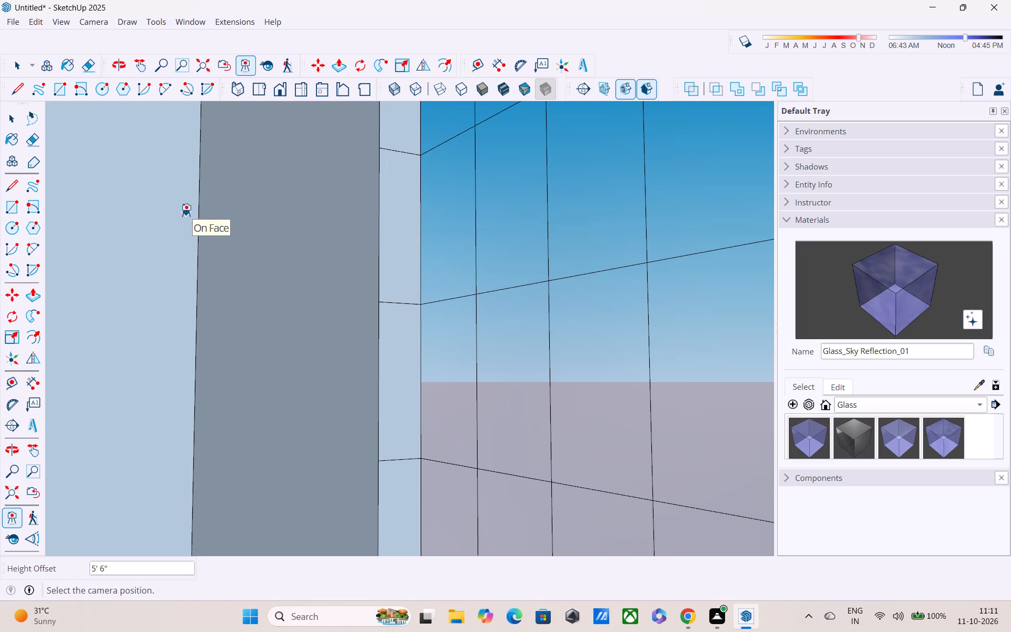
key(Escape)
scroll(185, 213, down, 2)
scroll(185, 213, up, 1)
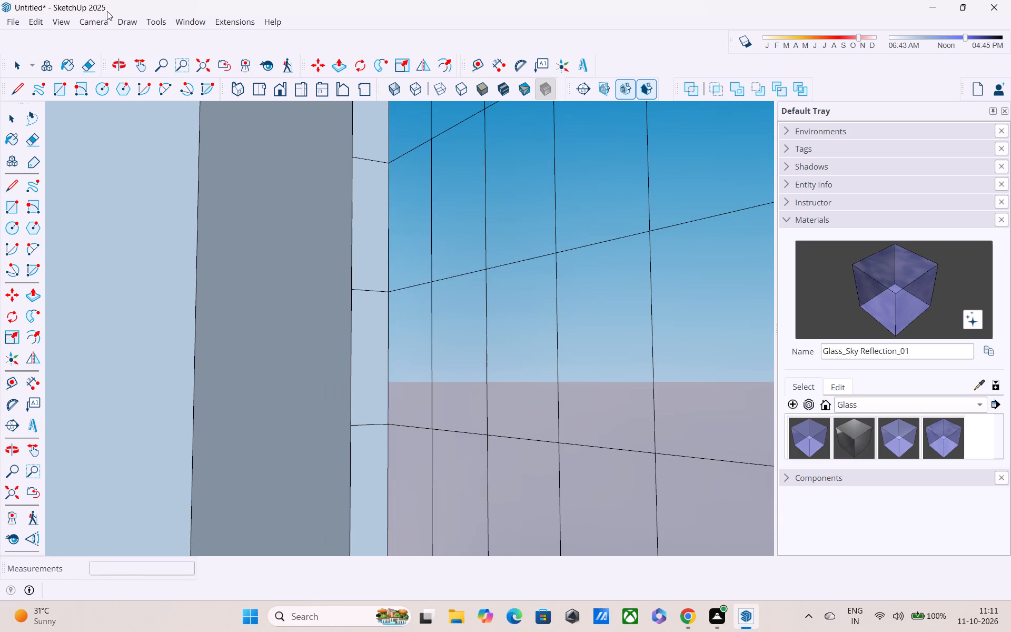
Add a scene of the current interior view, saving the style changes as a new style.
click(59, 21)
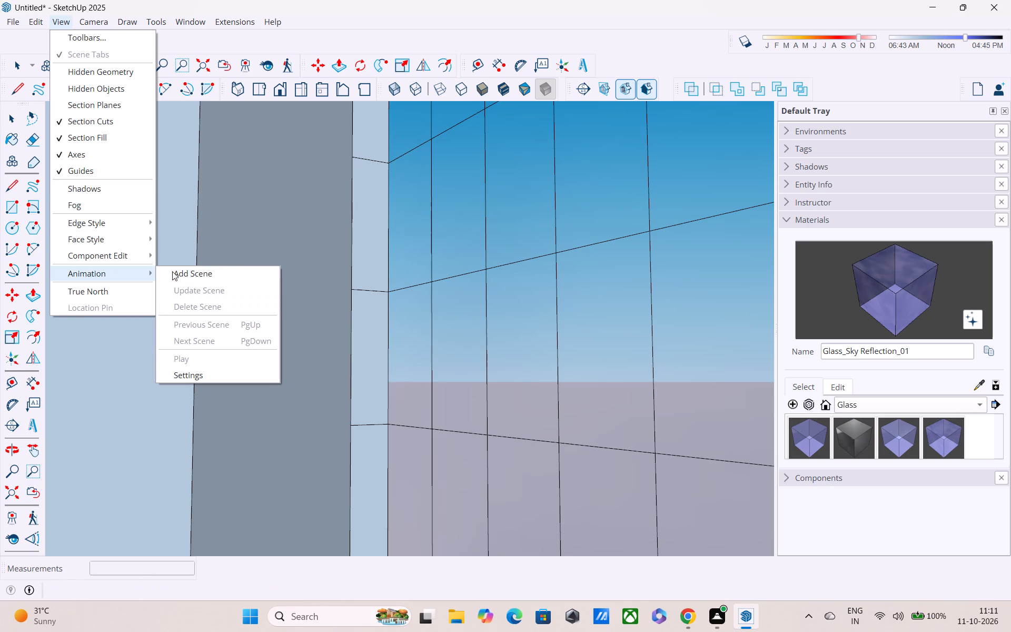
click(187, 271)
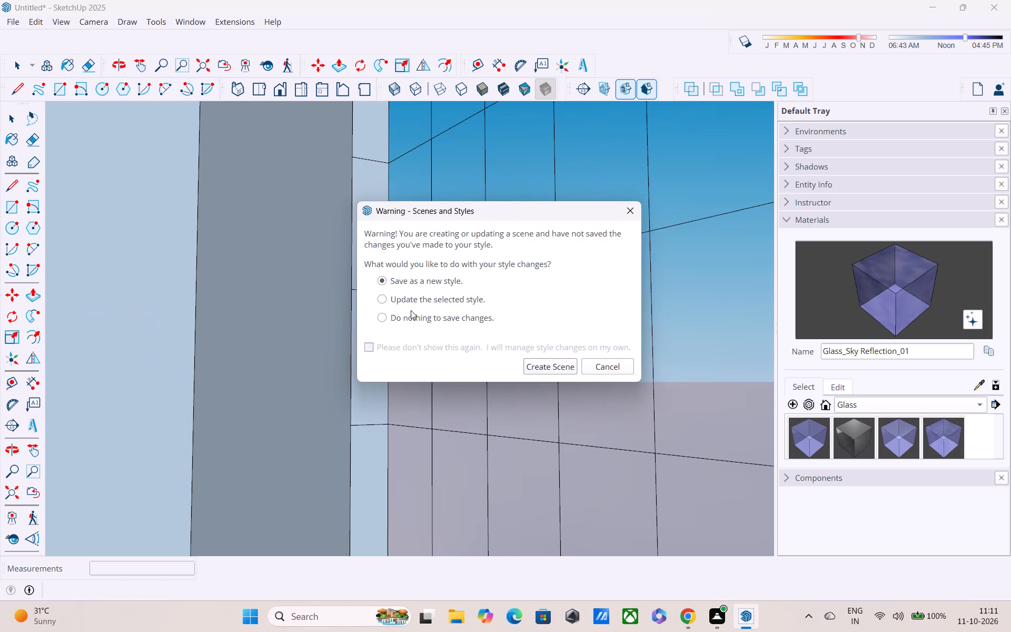
click(534, 364)
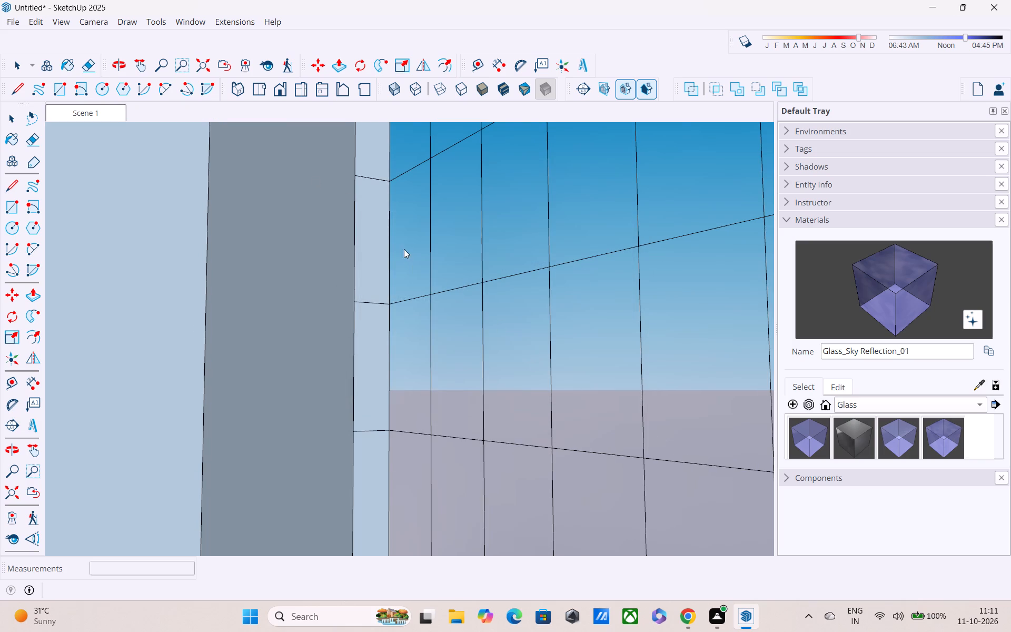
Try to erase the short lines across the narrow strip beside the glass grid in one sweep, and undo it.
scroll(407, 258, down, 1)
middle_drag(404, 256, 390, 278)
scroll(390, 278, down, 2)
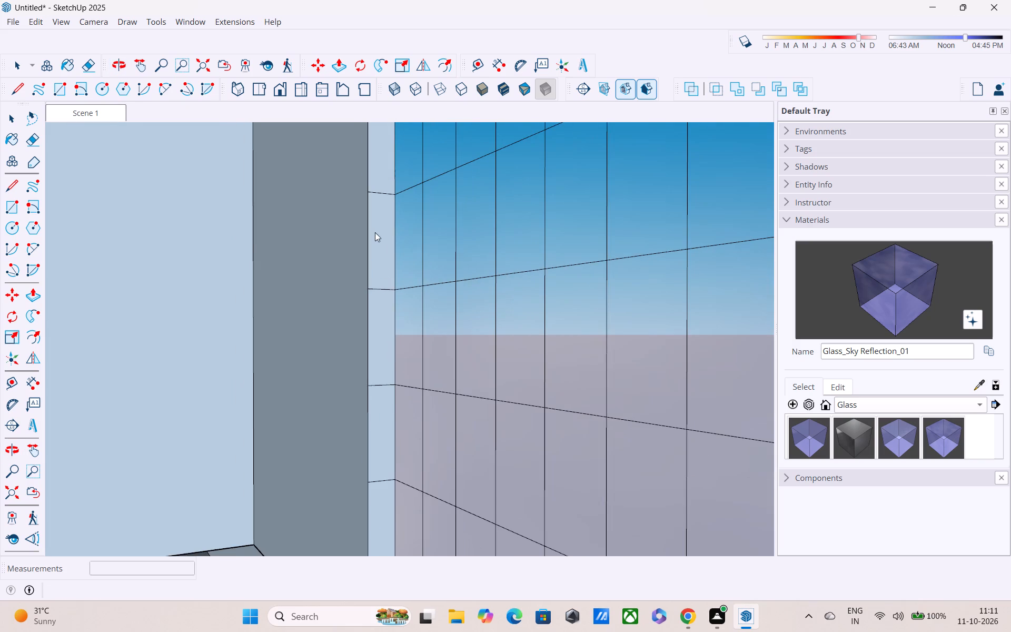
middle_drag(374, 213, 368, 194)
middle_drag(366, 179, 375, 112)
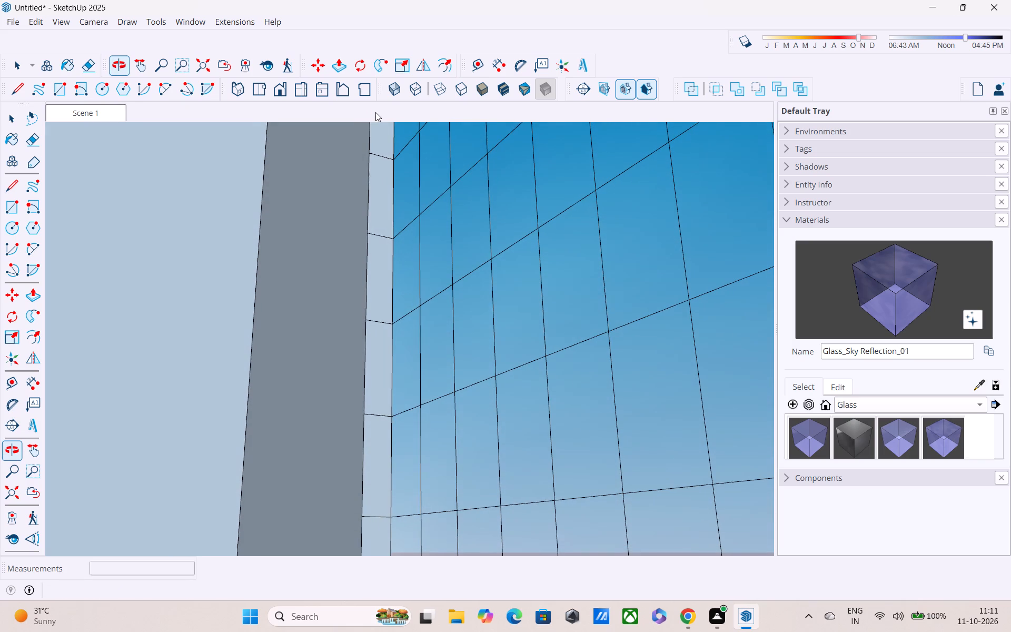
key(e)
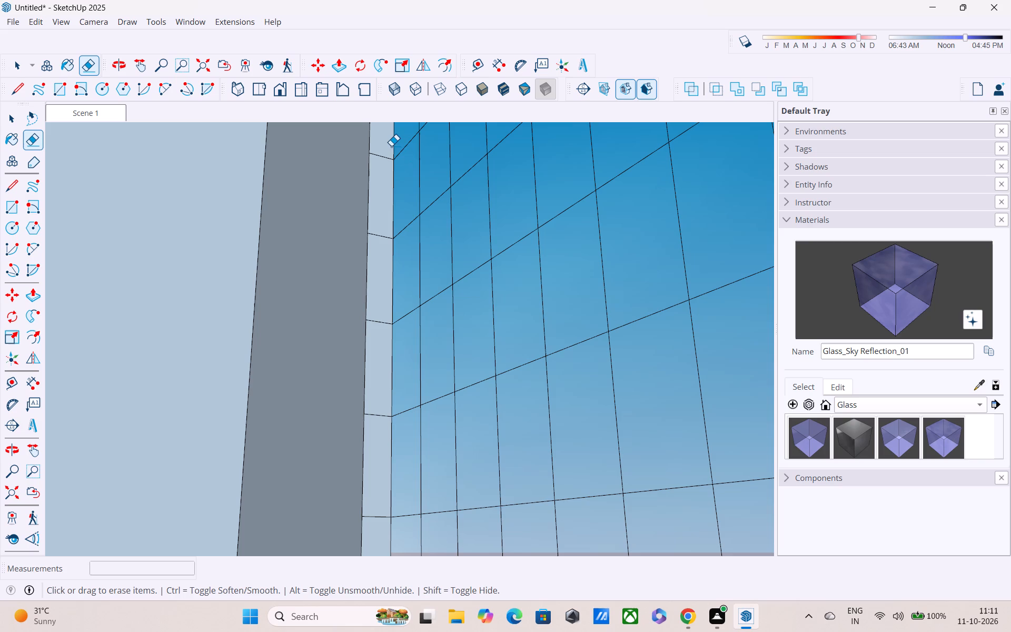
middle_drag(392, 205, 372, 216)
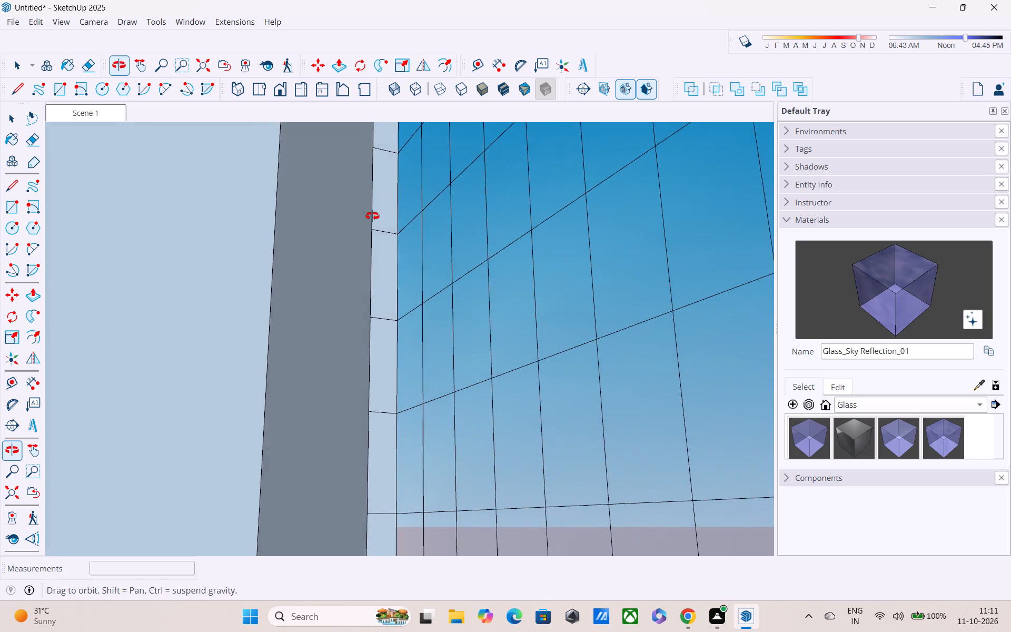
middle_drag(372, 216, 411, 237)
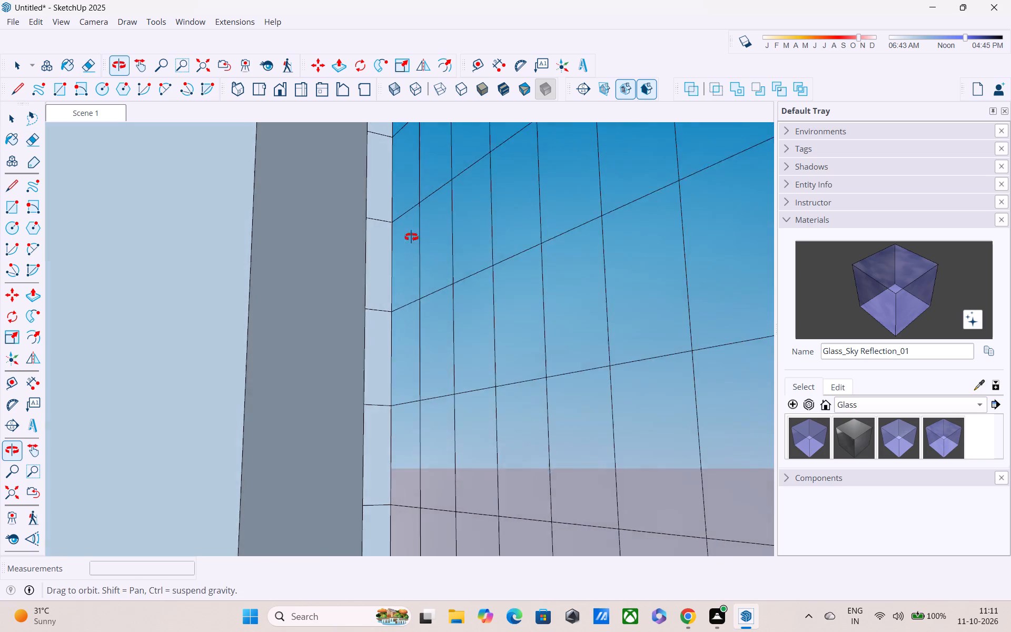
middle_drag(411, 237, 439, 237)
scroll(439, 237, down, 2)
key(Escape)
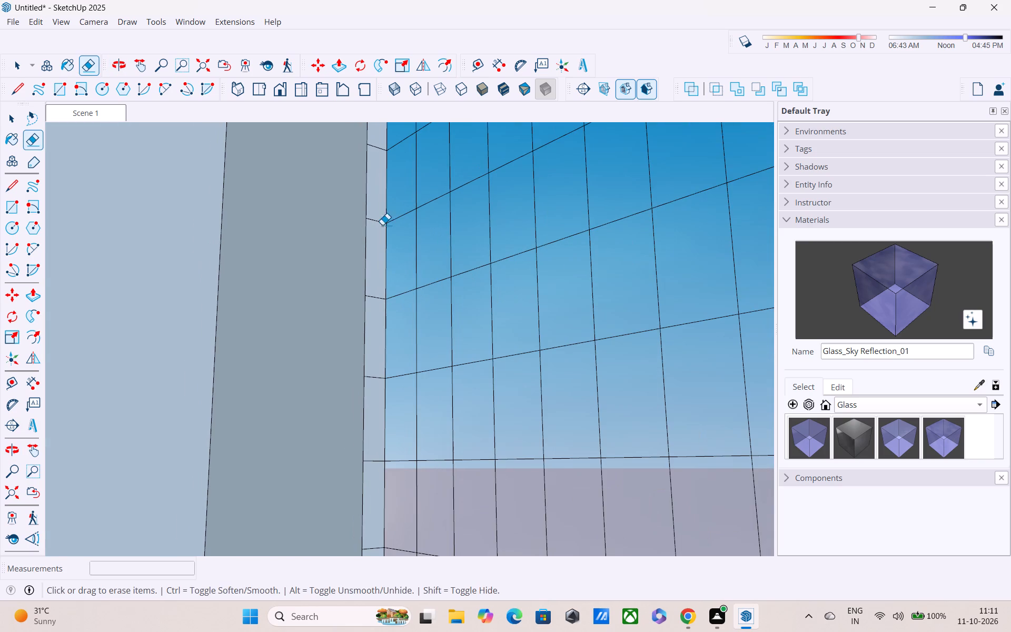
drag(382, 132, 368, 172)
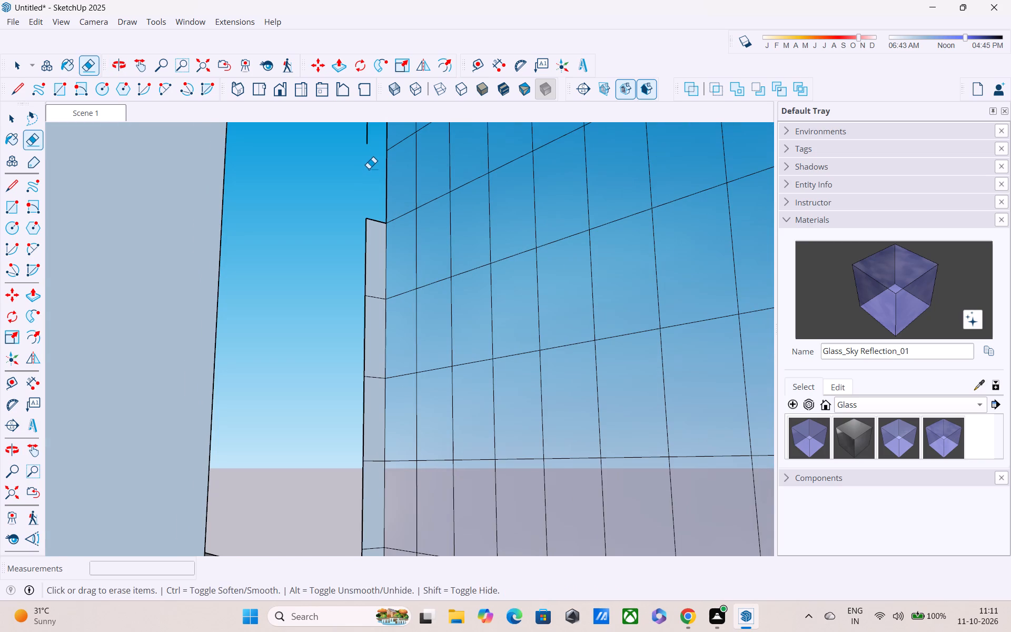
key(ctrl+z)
Erase the short lines crossing the middle stretch of the narrow strip beside the glass grid, one by one.
click(382, 149)
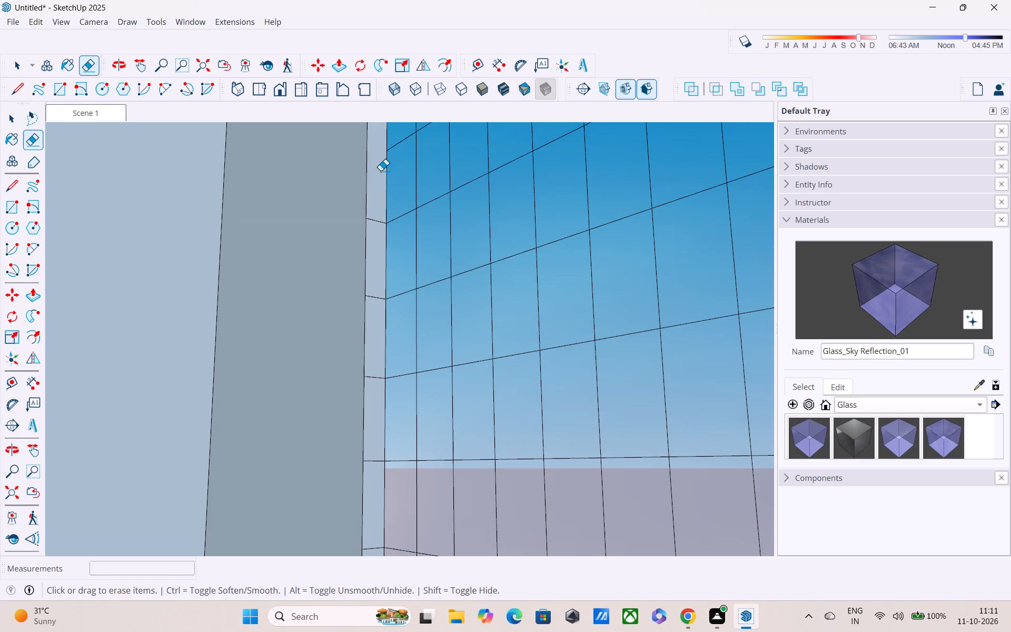
click(379, 222)
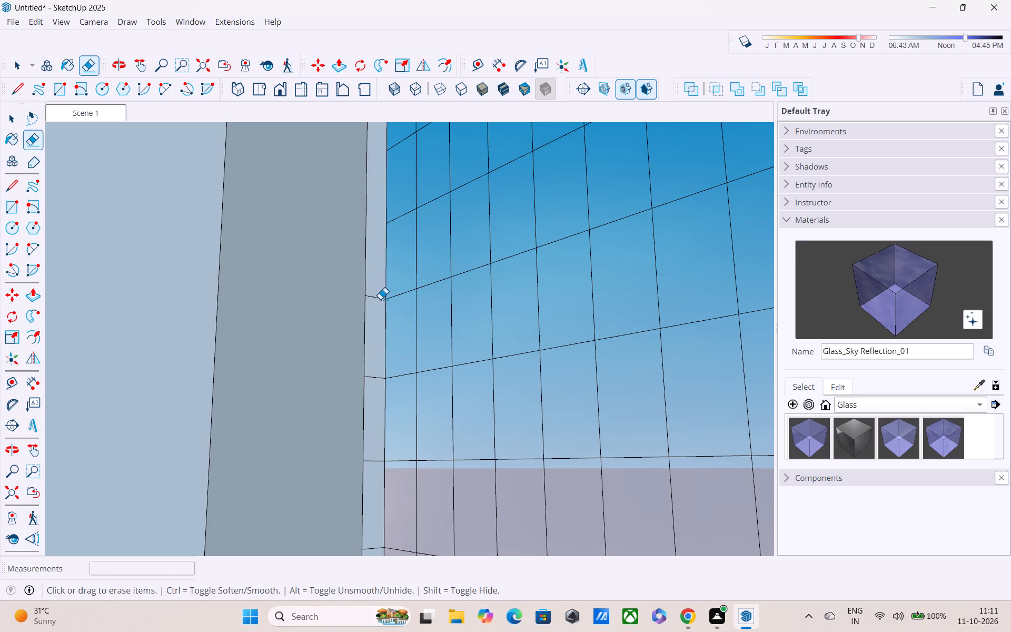
click(379, 301)
click(379, 299)
click(375, 377)
click(376, 460)
Erase the remaining short lines crossing the narrow strip towards its upper and lower ends.
middle_drag(368, 436, 366, 389)
scroll(365, 387, down, 3)
middle_drag(366, 171, 373, 147)
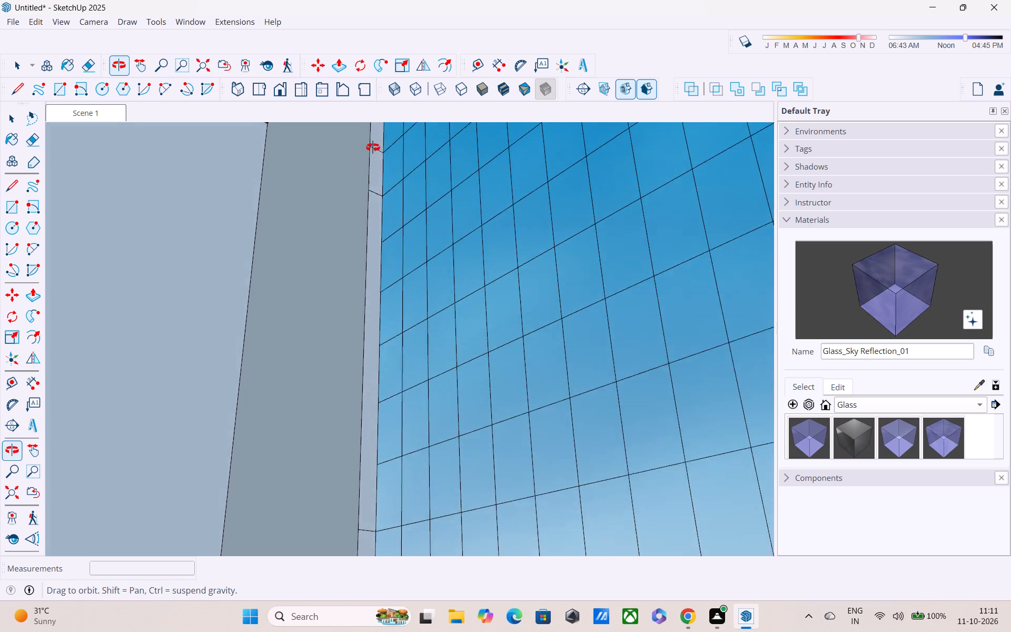
middle_drag(373, 147, 385, 119)
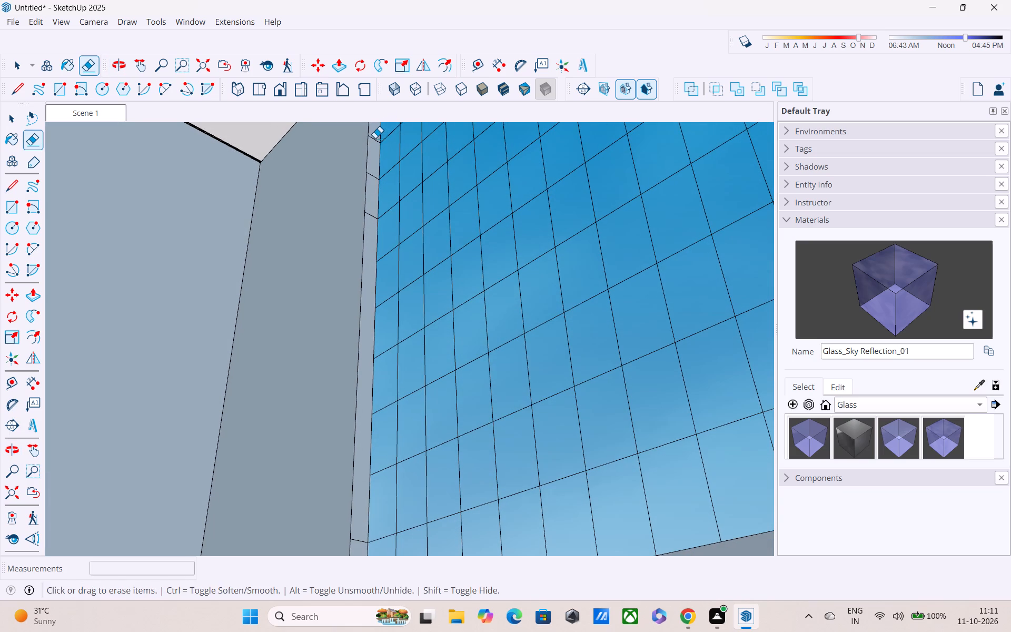
click(375, 138)
click(375, 177)
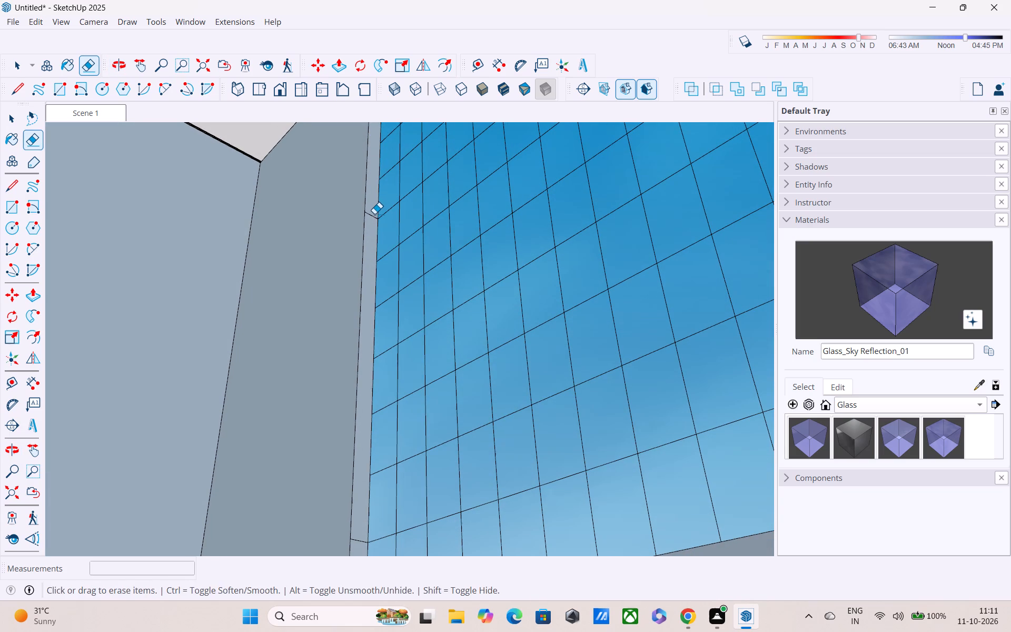
click(373, 216)
middle_drag(372, 195, 382, 141)
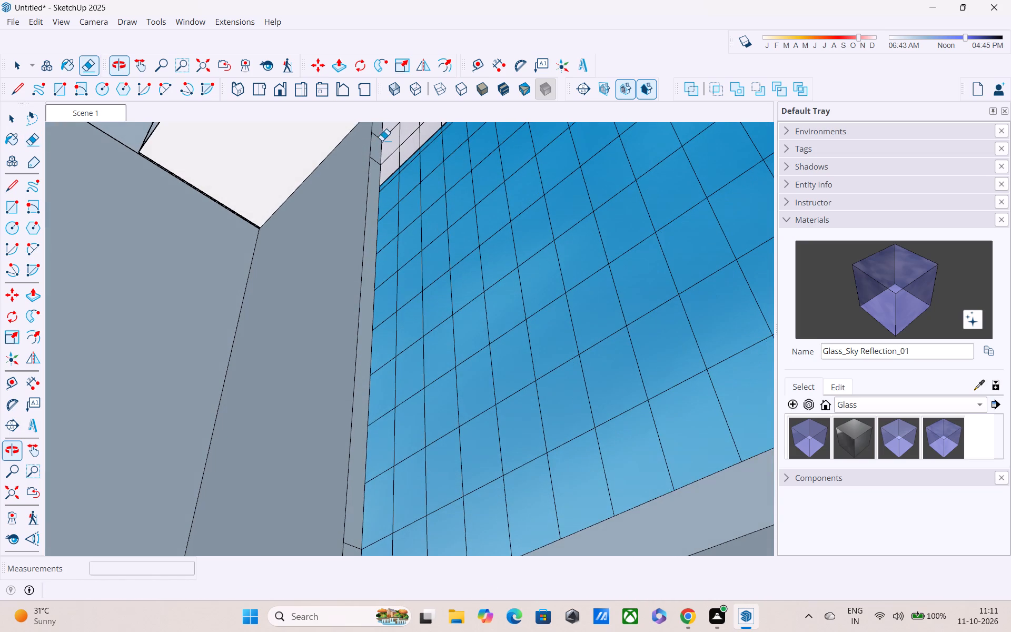
middle_drag(384, 136, 388, 120)
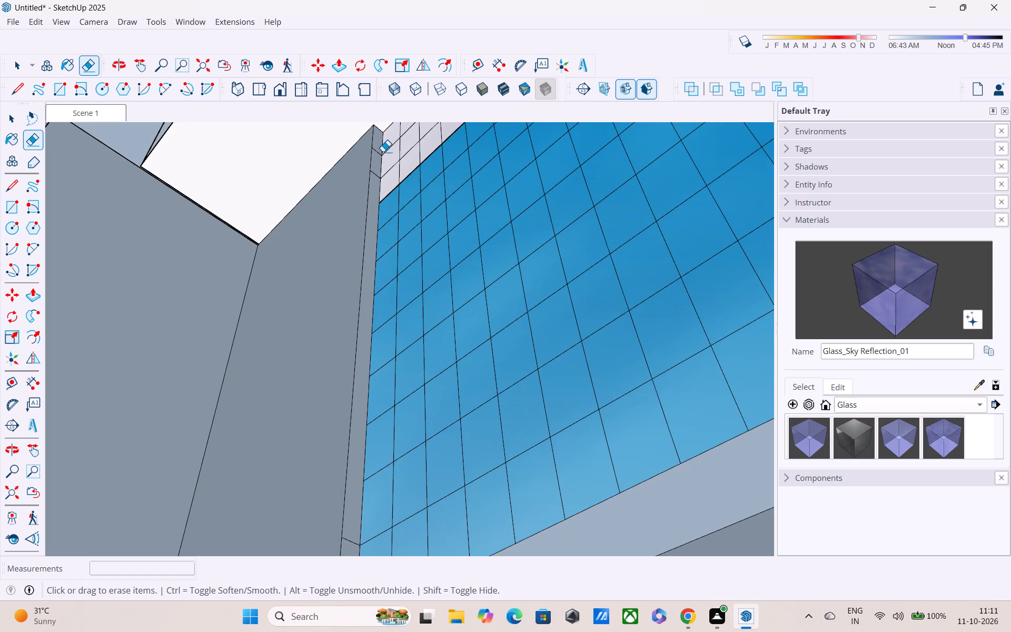
click(382, 156)
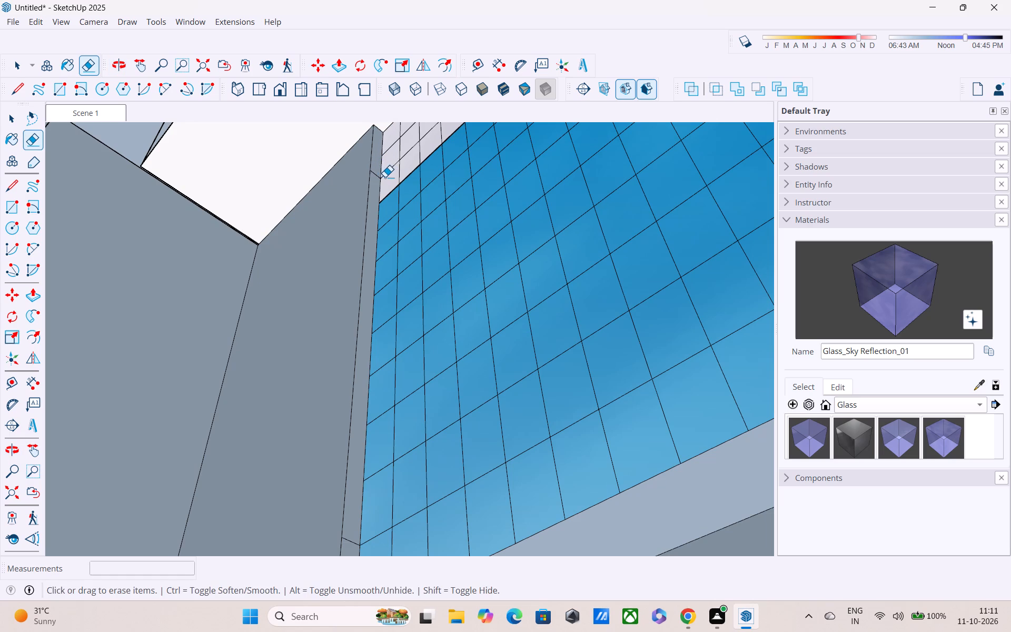
click(378, 177)
scroll(372, 203, down, 1)
middle_drag(343, 408, 351, 374)
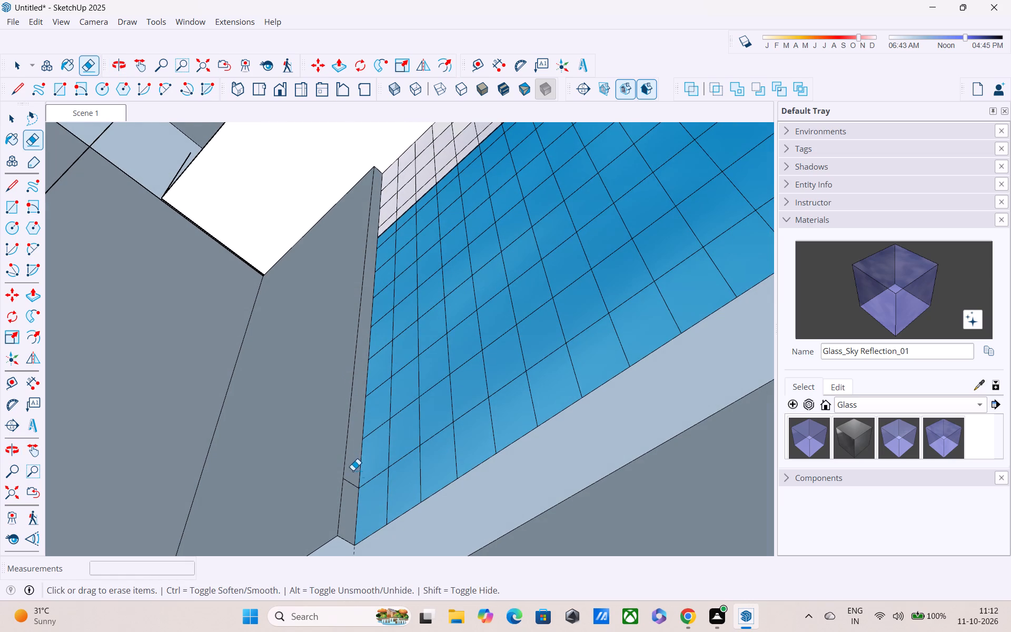
click(355, 483)
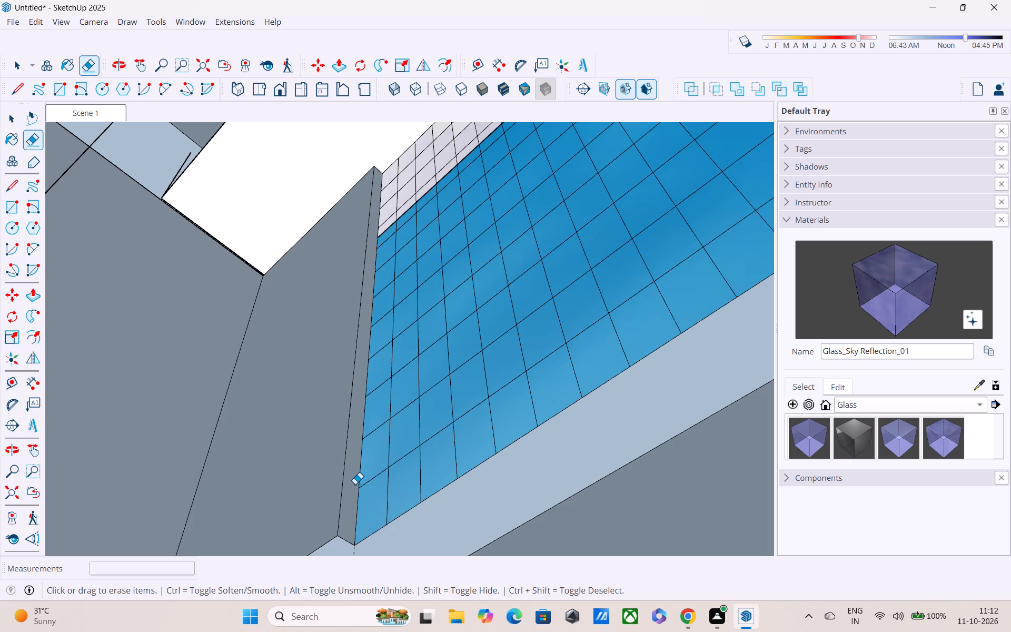
Return to the Scene 1 view and examine the glass grid and the walls on both its sides from inside the room.
scroll(352, 479, down, 3)
scroll(355, 454, up, 3)
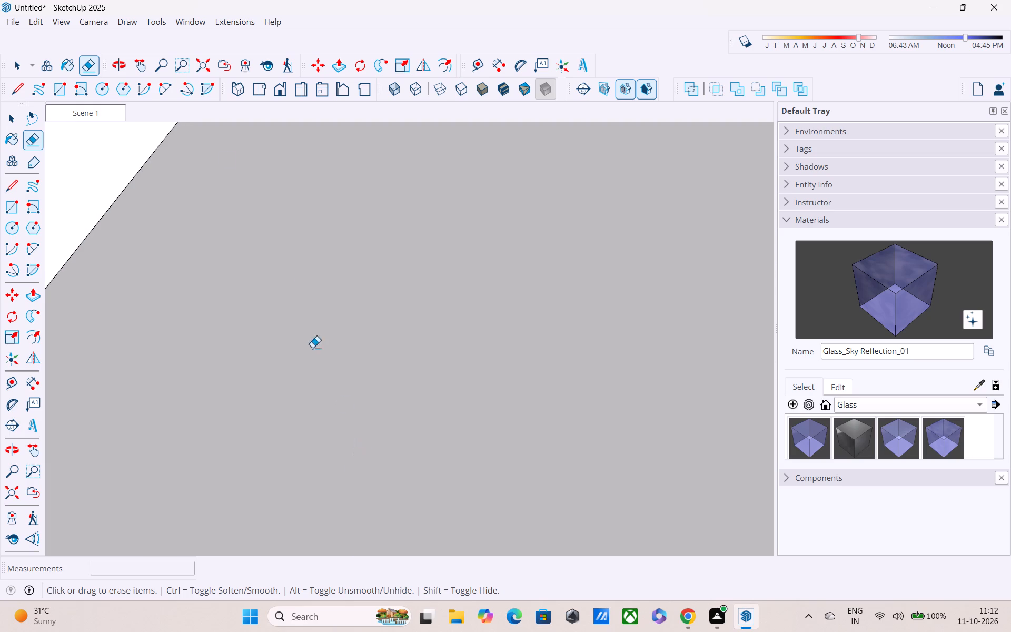
click(104, 117)
middle_drag(344, 170, 514, 183)
scroll(542, 185, down, 4)
middle_drag(543, 205, 566, 224)
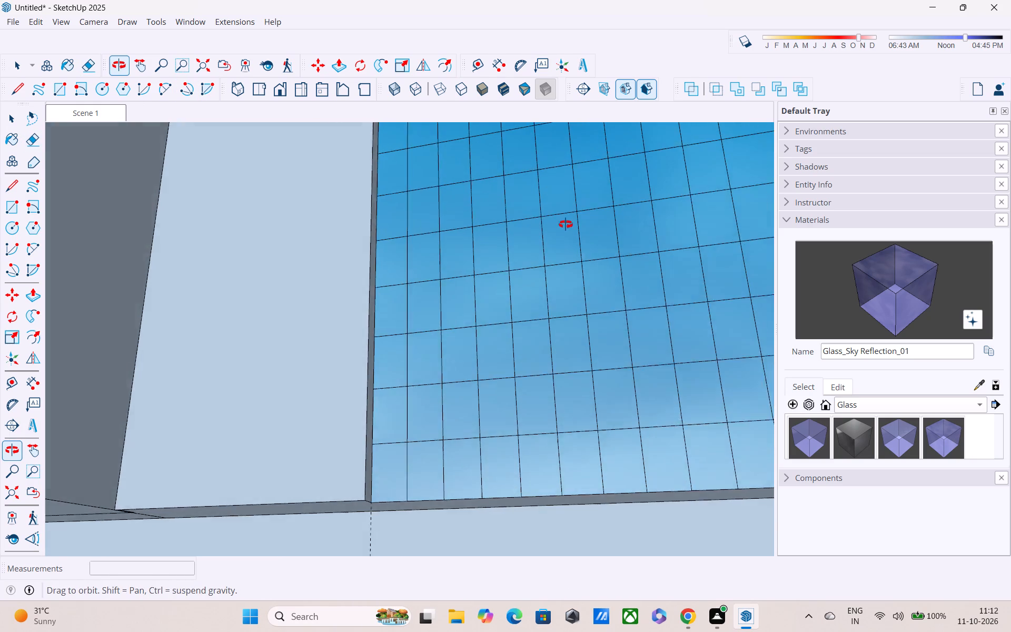
middle_drag(566, 224, 757, 247)
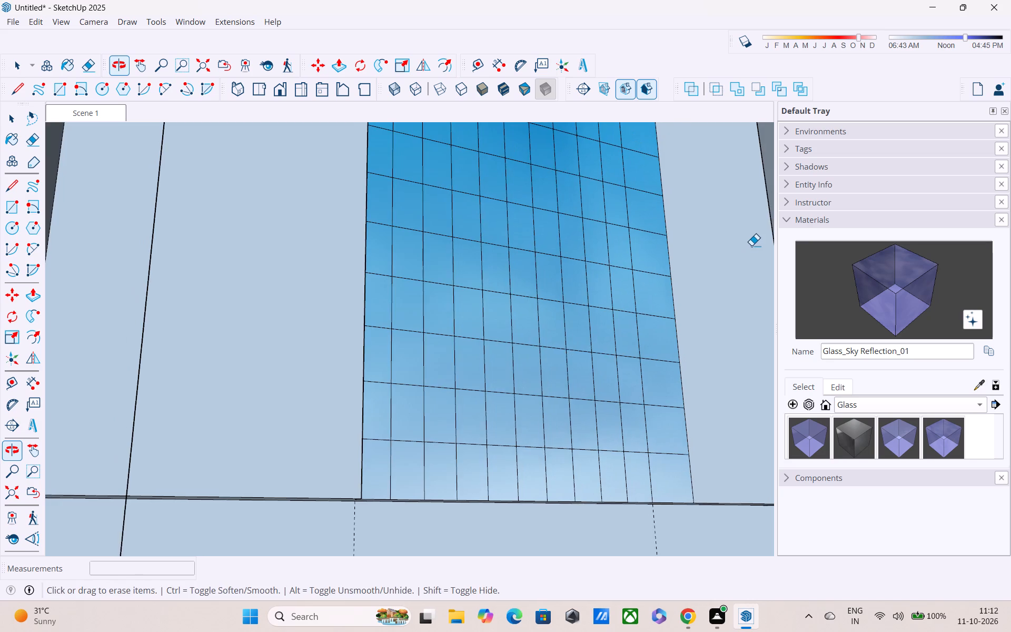
scroll(751, 245, up, 4)
middle_drag(751, 245, 829, 255)
middle_drag(636, 248, 406, 260)
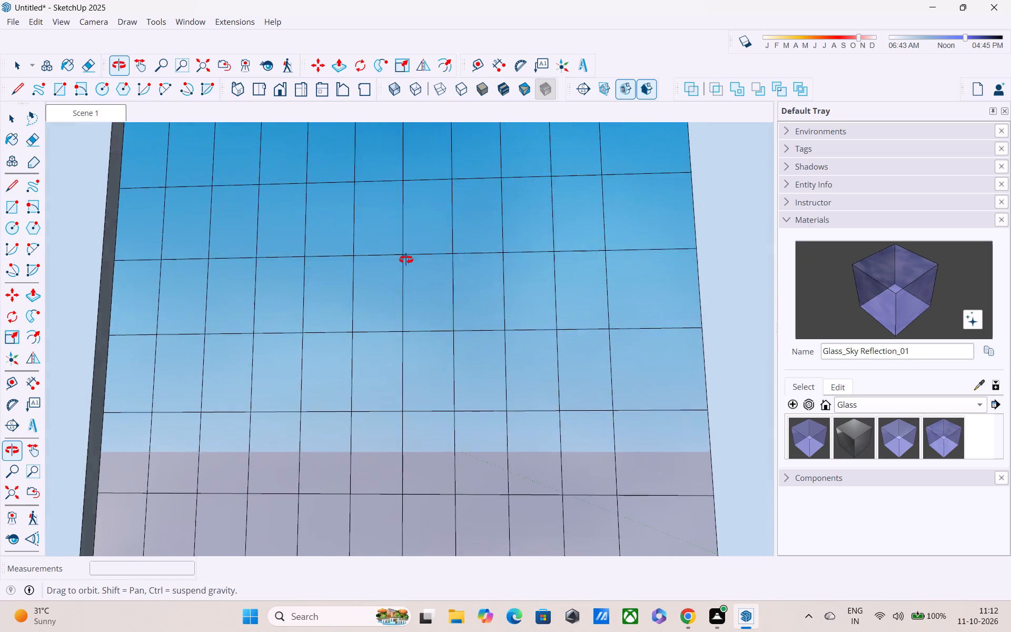
middle_drag(406, 260, 474, 310)
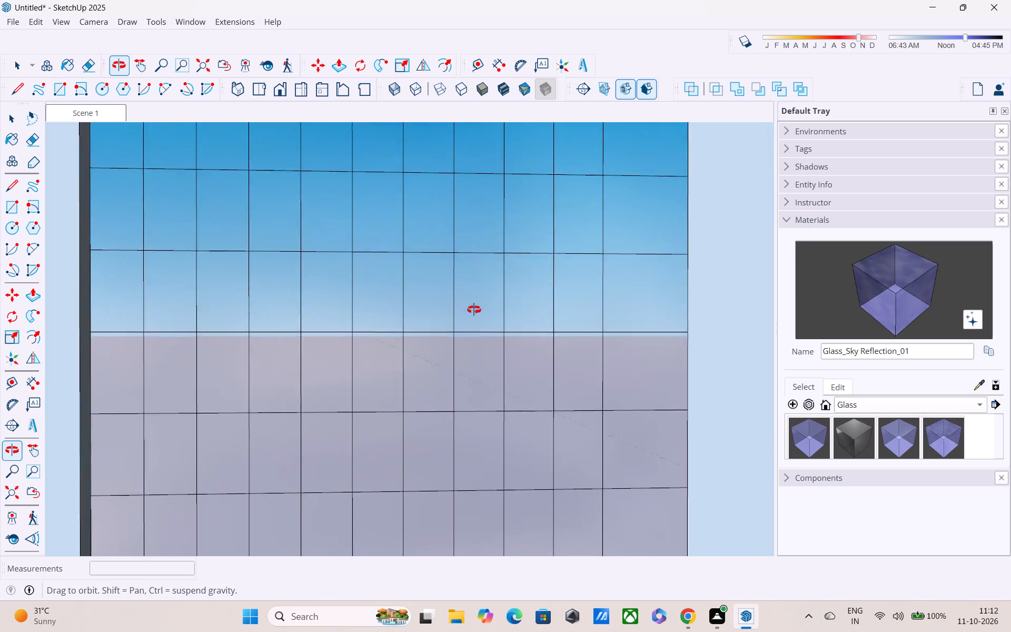
middle_drag(474, 310, 267, 284)
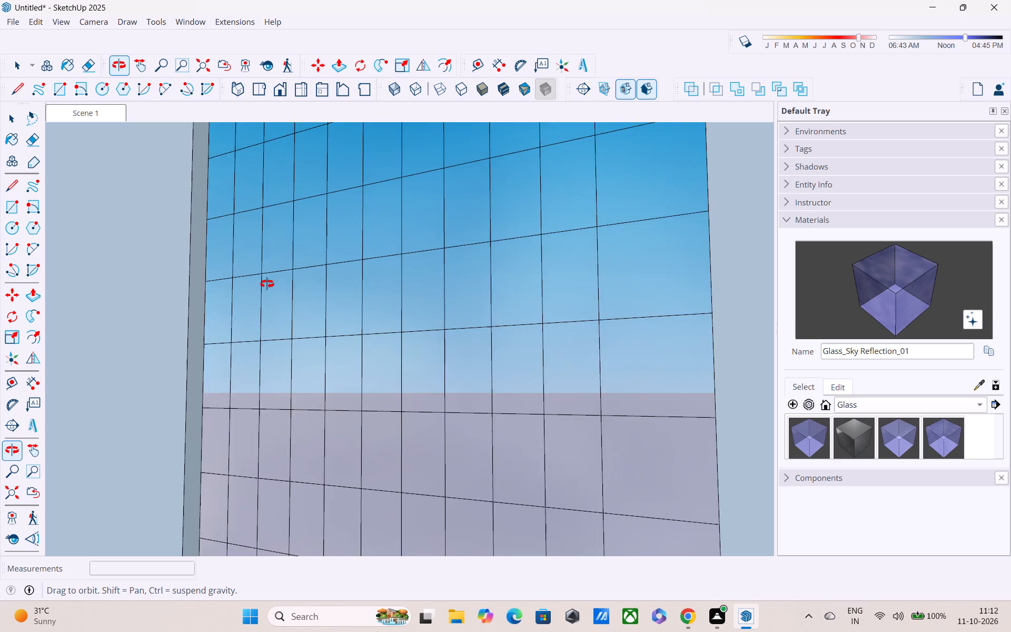
middle_drag(267, 284, 211, 281)
key(Escape)
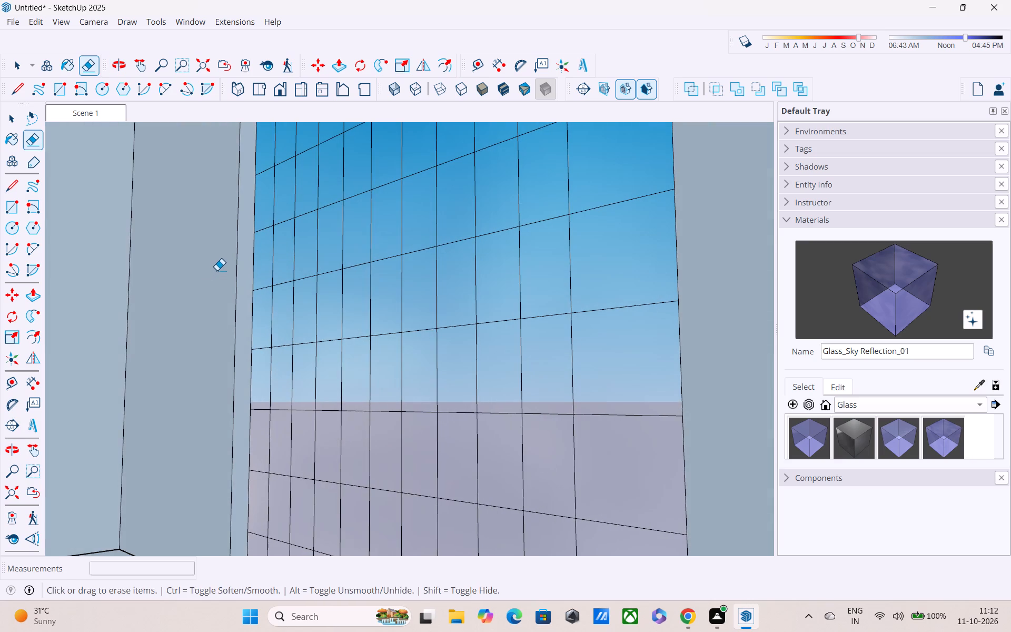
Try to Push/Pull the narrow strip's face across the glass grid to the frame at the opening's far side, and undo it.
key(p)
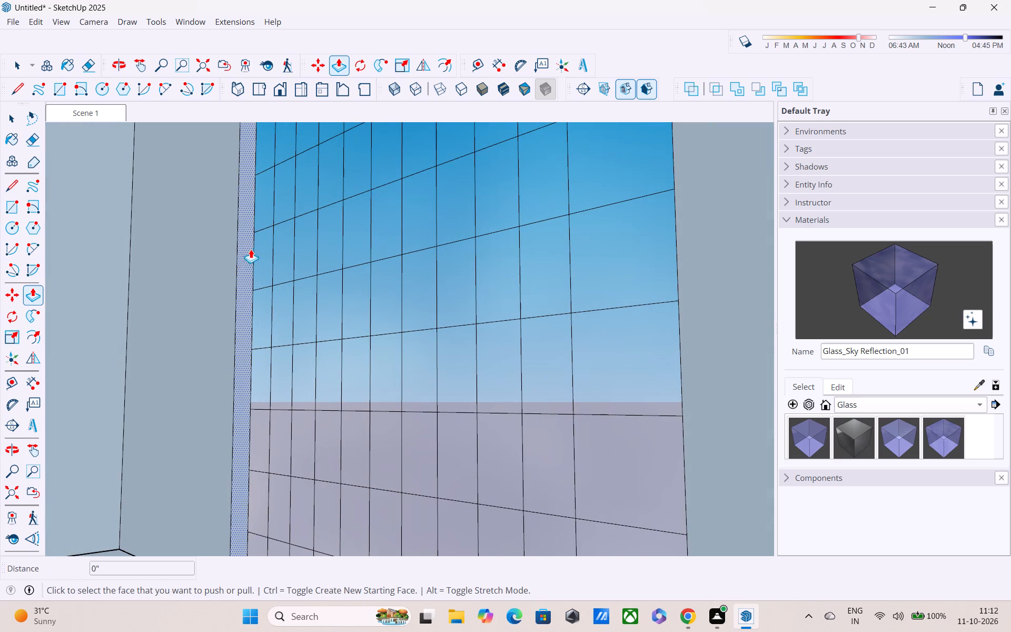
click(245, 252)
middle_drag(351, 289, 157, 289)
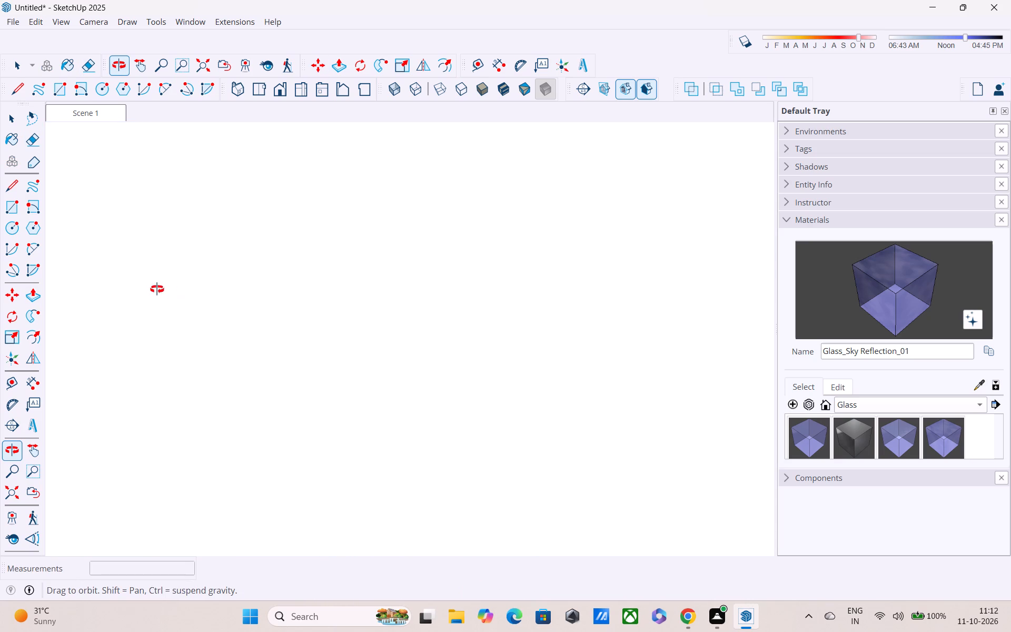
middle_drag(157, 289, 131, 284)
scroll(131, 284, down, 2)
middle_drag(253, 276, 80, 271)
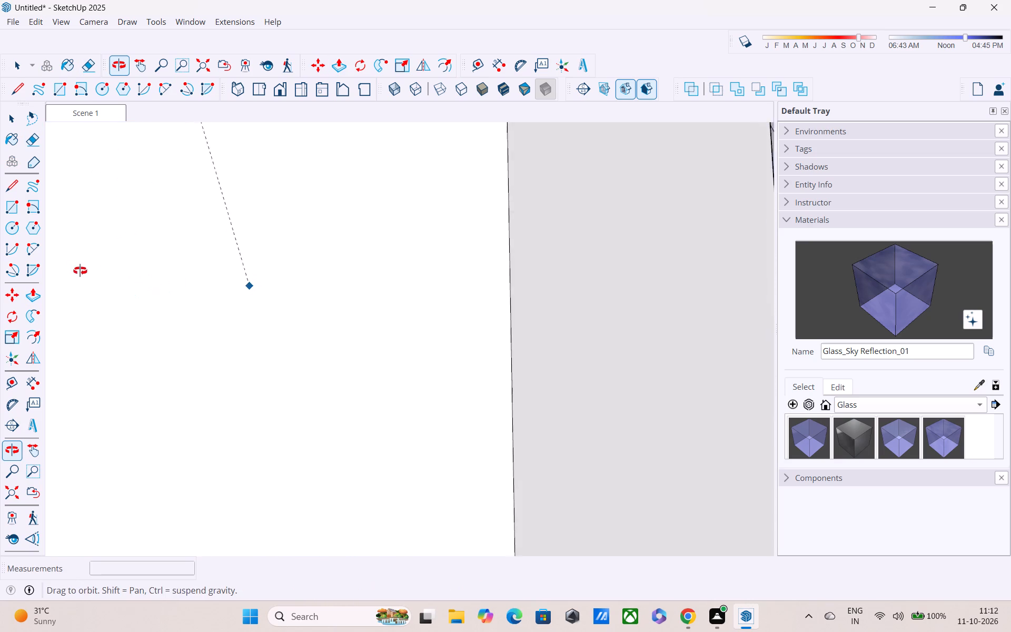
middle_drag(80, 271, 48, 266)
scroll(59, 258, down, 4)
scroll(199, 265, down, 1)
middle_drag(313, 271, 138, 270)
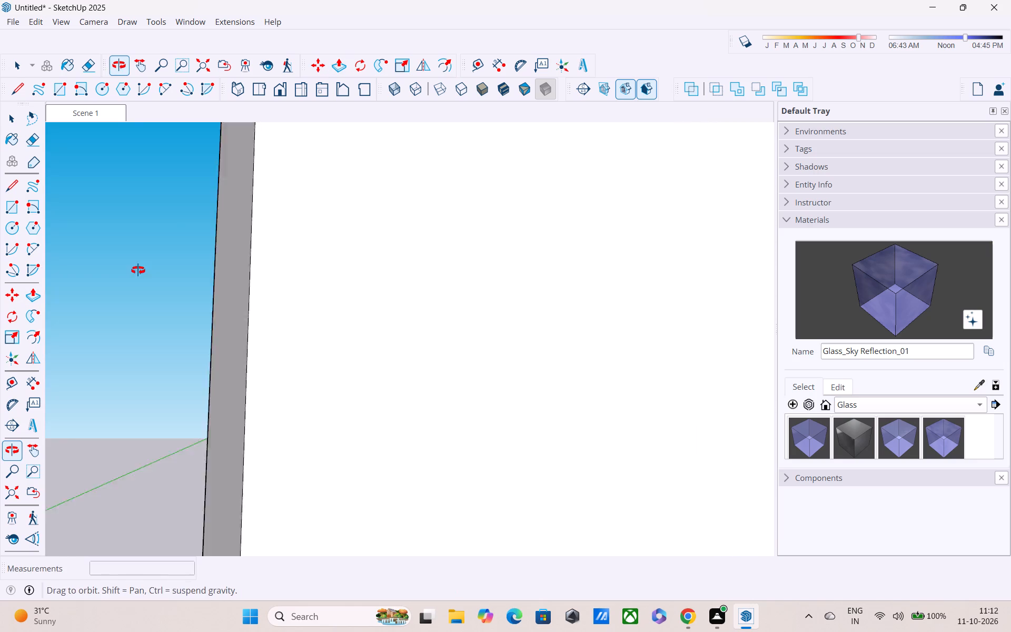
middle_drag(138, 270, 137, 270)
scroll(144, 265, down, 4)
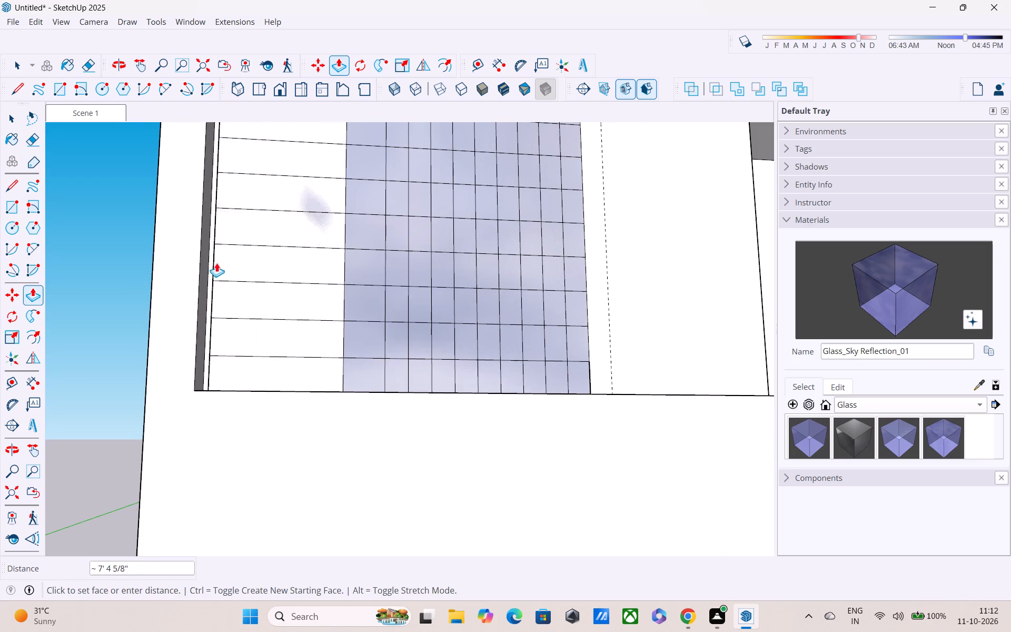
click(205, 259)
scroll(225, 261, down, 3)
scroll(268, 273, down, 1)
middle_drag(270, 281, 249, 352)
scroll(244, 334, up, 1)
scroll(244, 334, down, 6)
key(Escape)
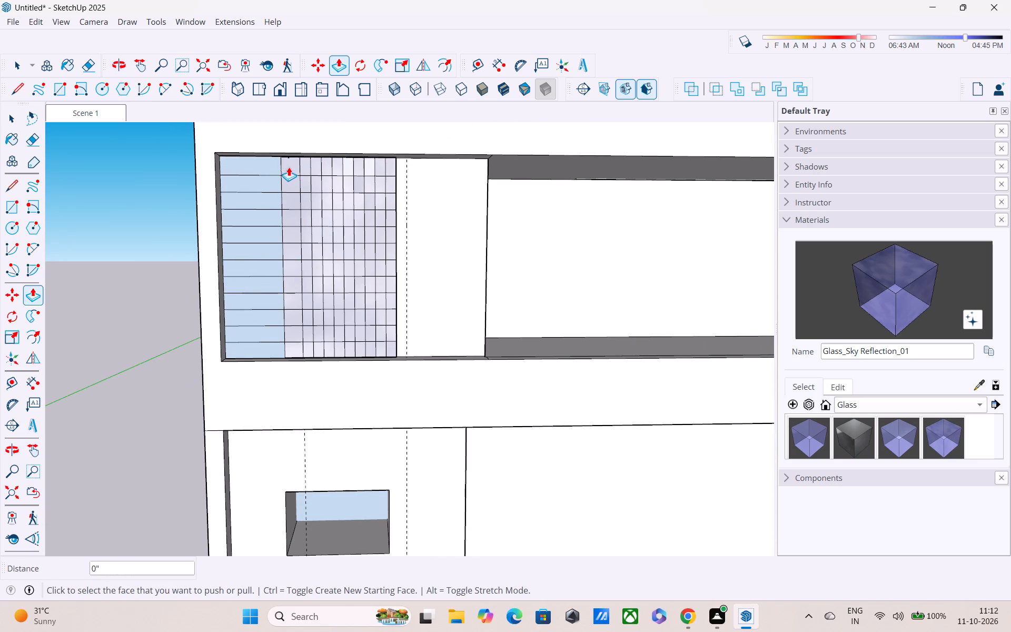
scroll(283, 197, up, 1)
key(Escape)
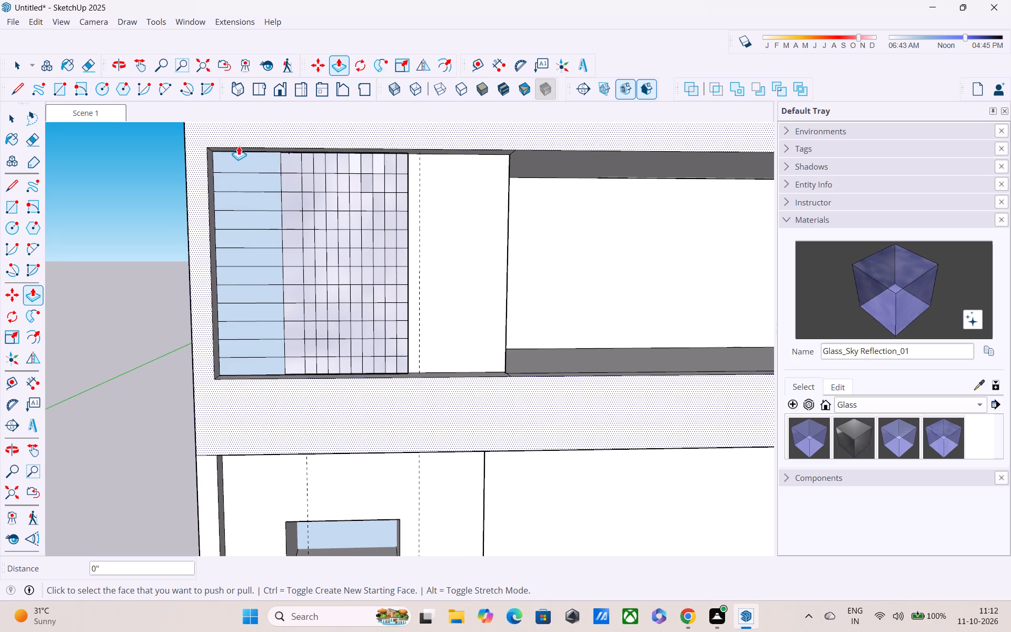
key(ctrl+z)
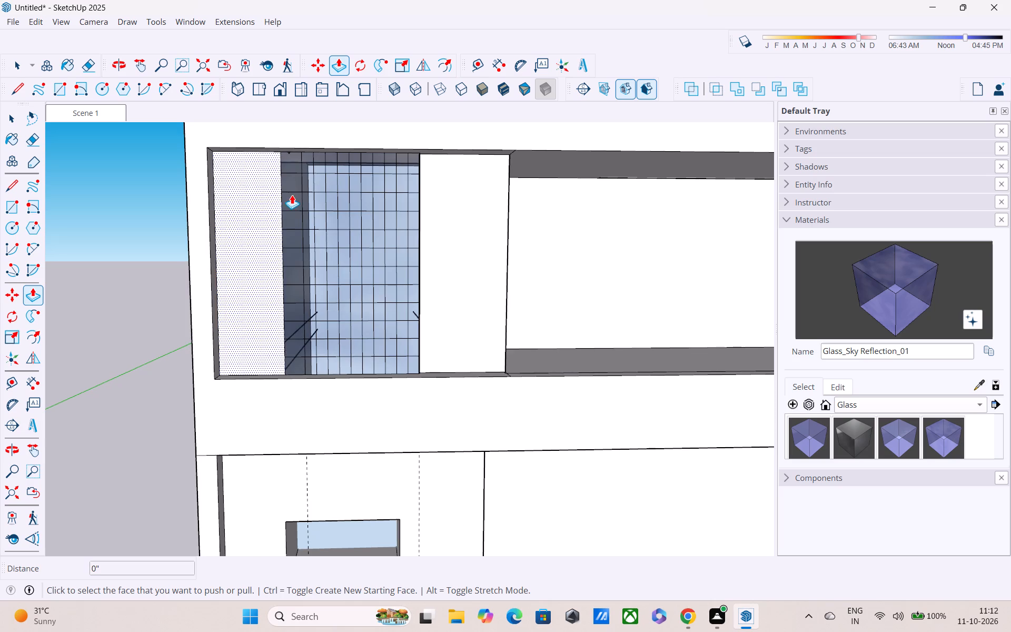
Examine the upper-floor glass grid and the room behind it from outside the facade.
middle_drag(297, 196, 172, 206)
middle_drag(290, 202, 251, 195)
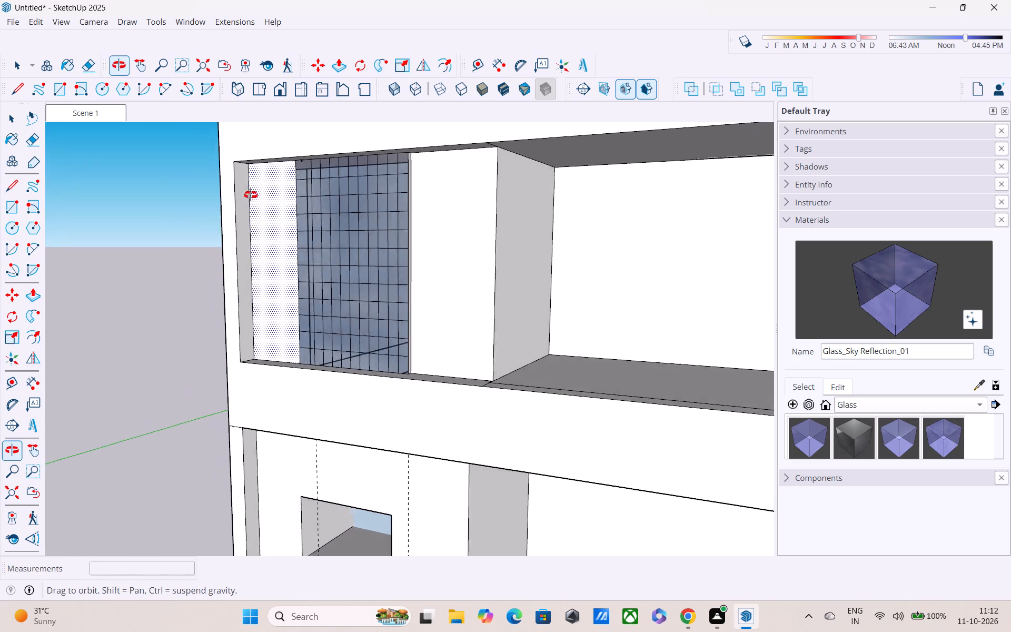
middle_drag(251, 195, 244, 194)
scroll(324, 203, up, 5)
middle_drag(325, 206, 449, 259)
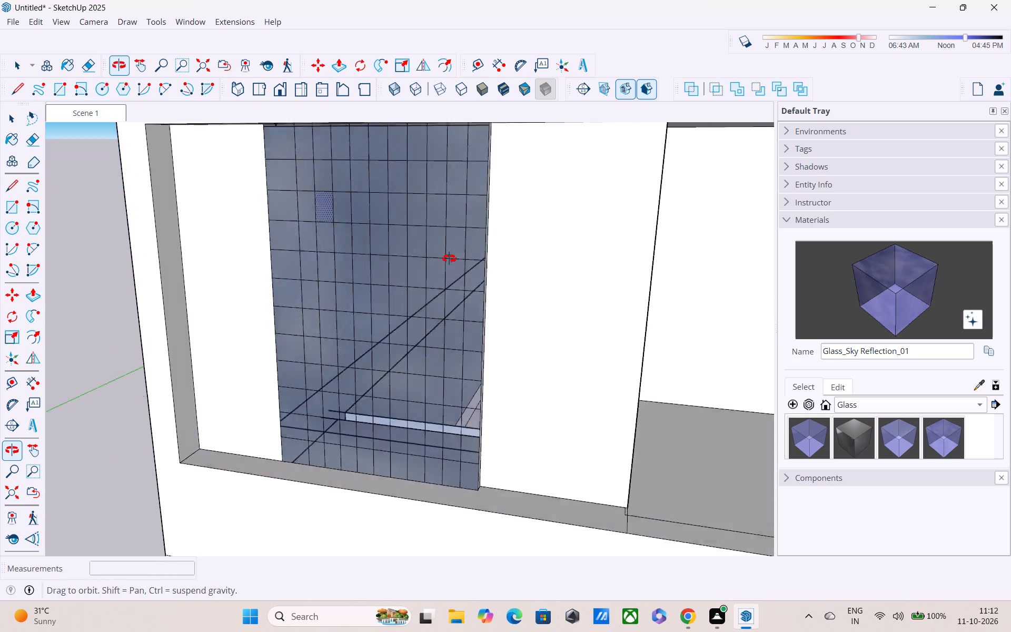
middle_drag(449, 259, 512, 261)
scroll(493, 243, up, 2)
scroll(423, 235, up, 2)
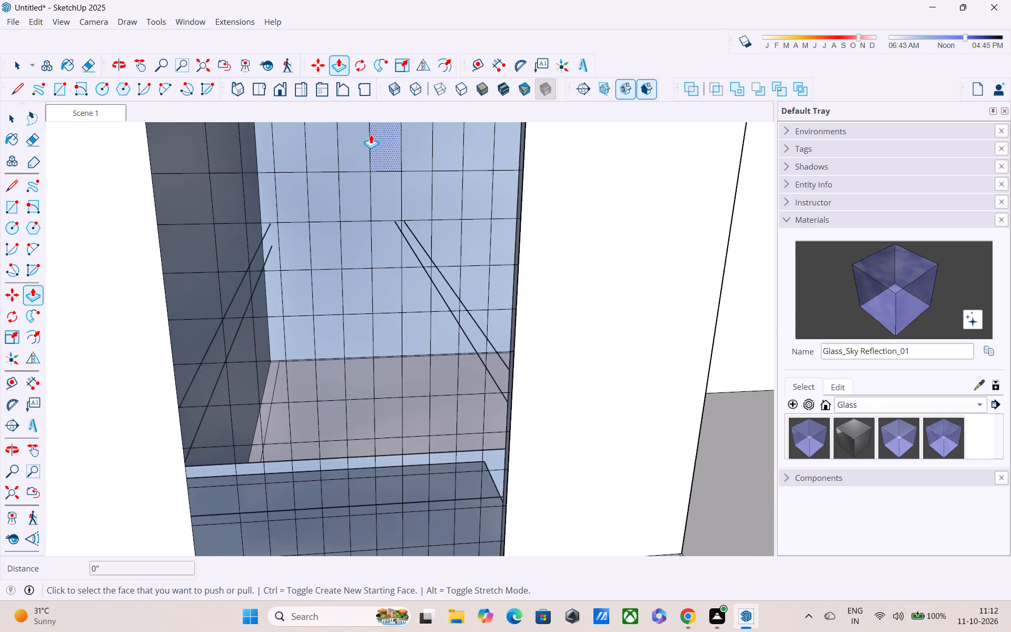
From the Scene 1 view, Push/Pull the wall face at the glass grid's far side about 2 1/2", taking the narrow strip opposite as reference.
click(90, 114)
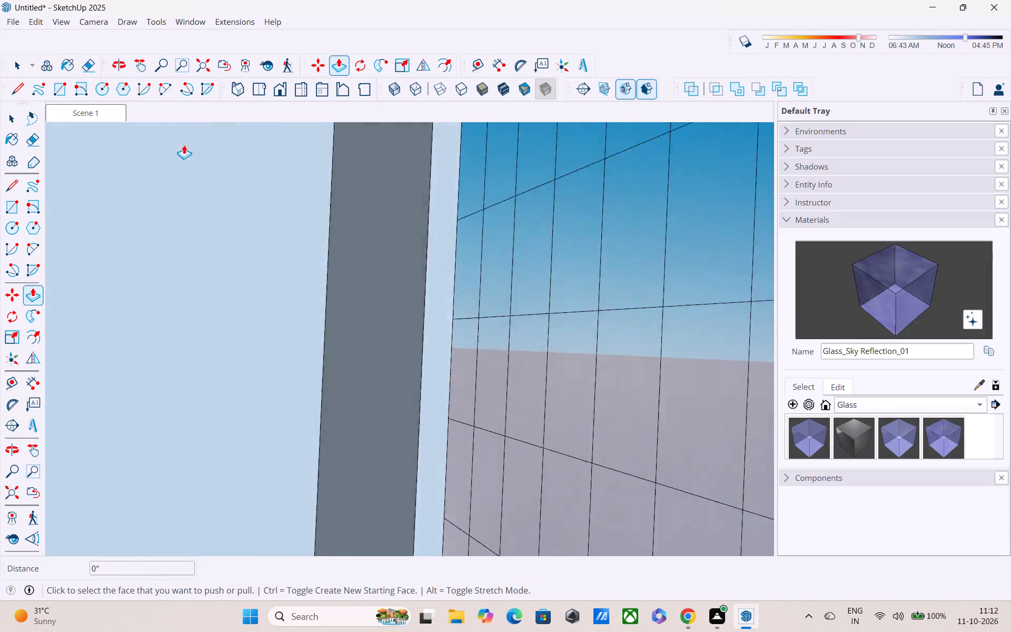
scroll(193, 153, down, 3)
middle_drag(210, 176, 262, 238)
scroll(262, 238, down, 5)
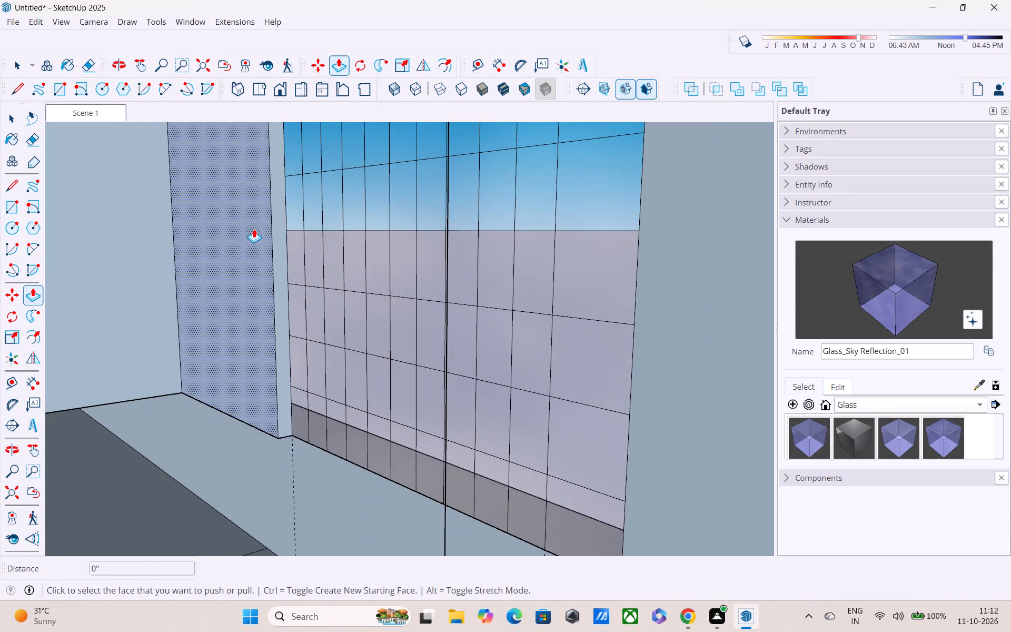
middle_drag(254, 229, 293, 192)
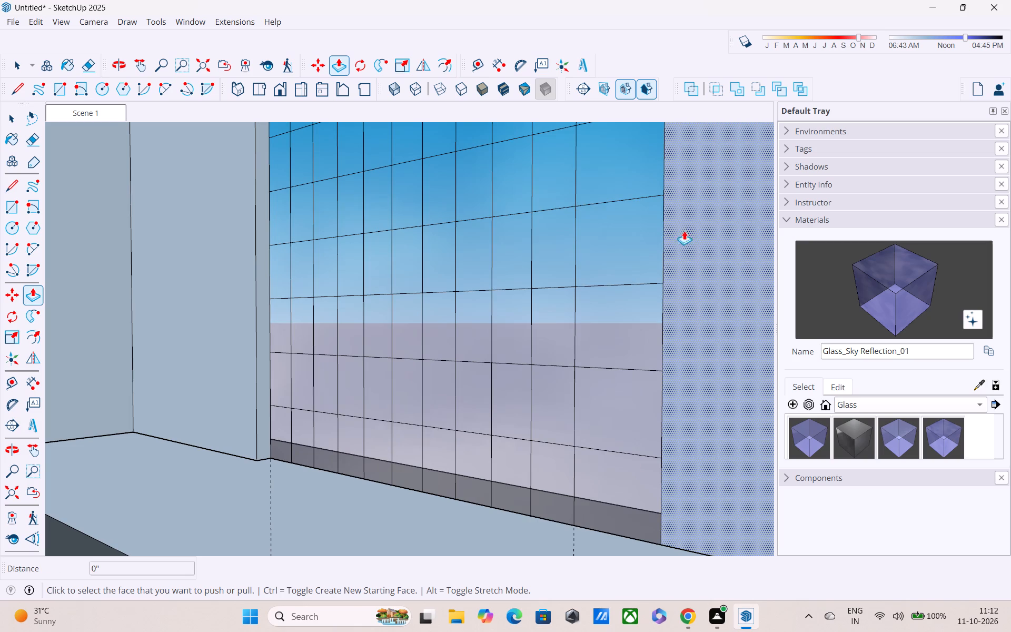
click(691, 229)
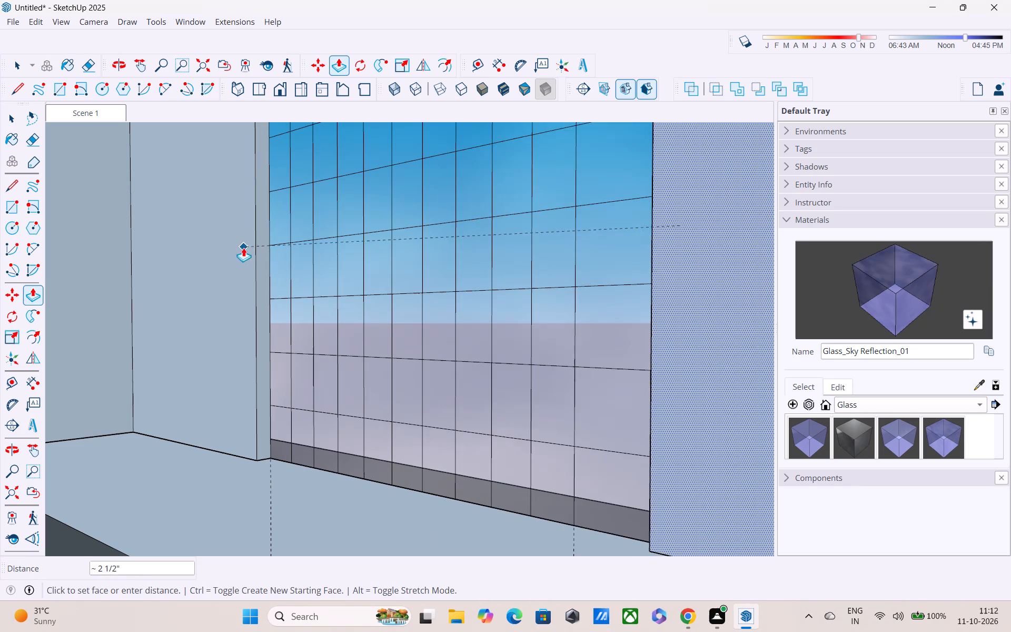
middle_drag(301, 248, 349, 255)
drag(345, 255, 478, 263)
middle_drag(349, 255, 489, 264)
click(488, 264)
scroll(489, 264, down, 3)
scroll(408, 253, up, 1)
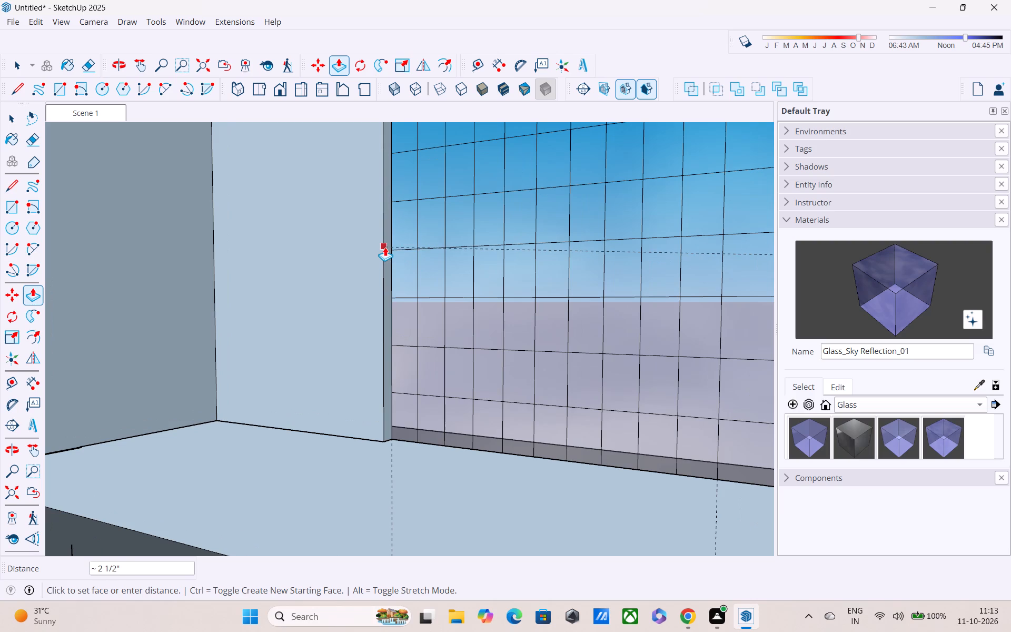
click(385, 247)
Push/Pull the narrow strip's face beside the glass grid by about 4' 11 9/16", setting the distance from outside the facade.
scroll(425, 252, down, 3)
middle_drag(487, 257, 390, 260)
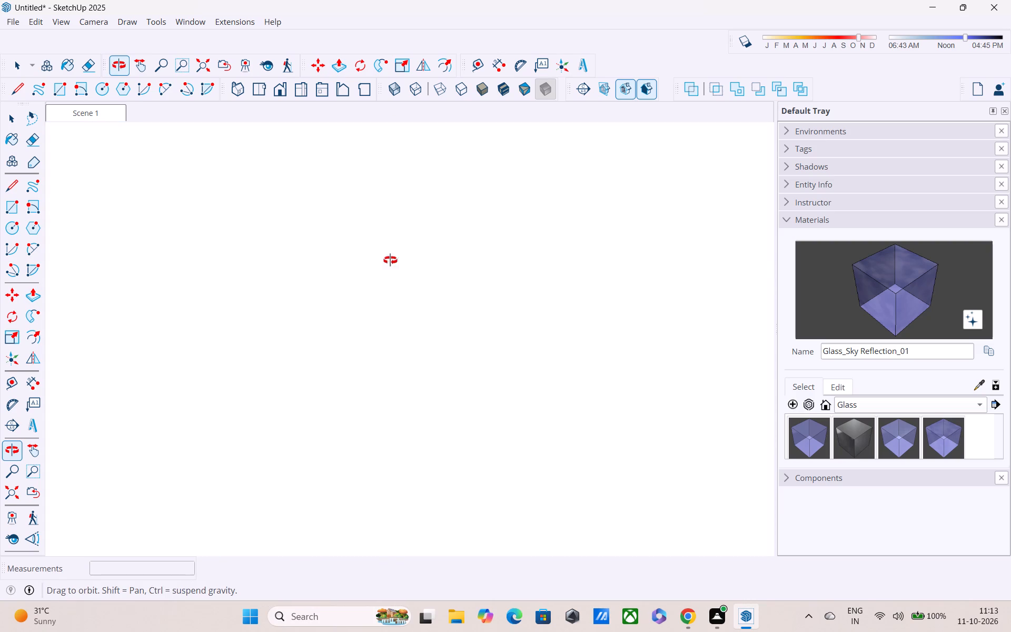
middle_drag(390, 260, 441, 262)
click(97, 108)
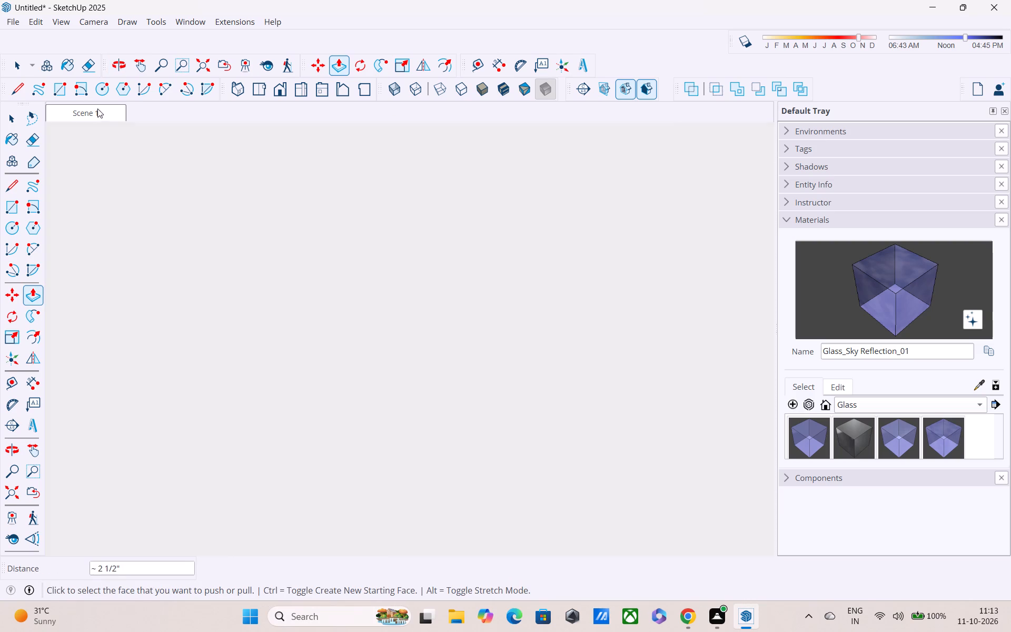
middle_drag(392, 222, 435, 225)
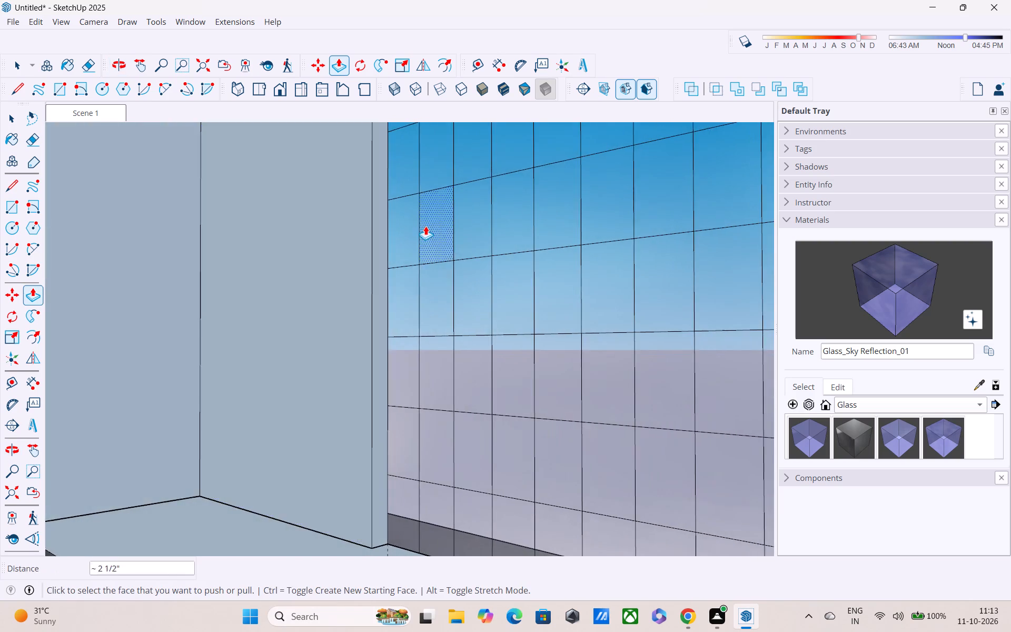
scroll(417, 227, down, 3)
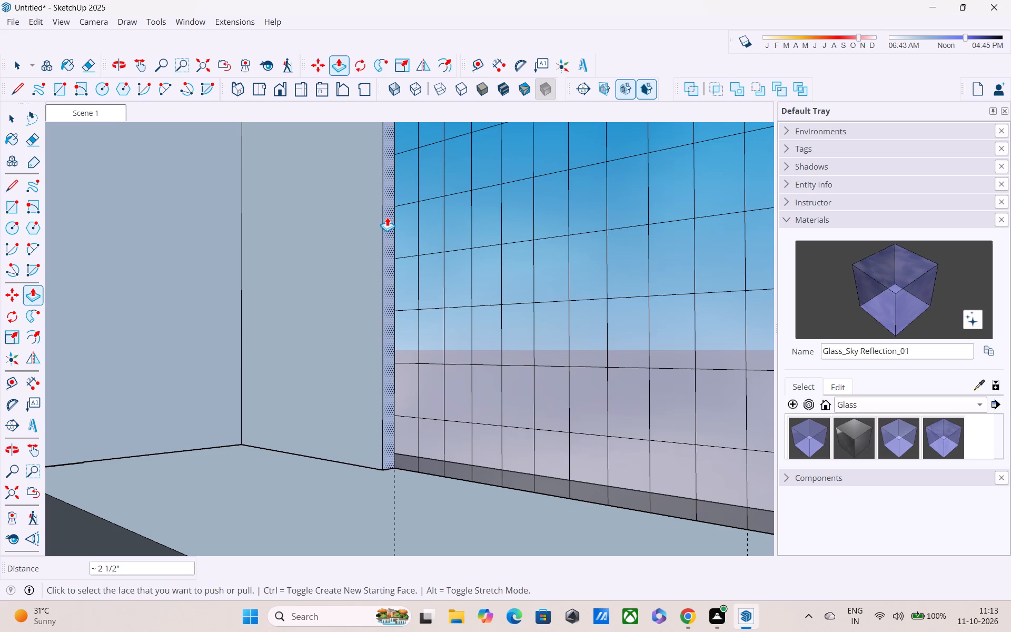
click(388, 215)
scroll(477, 245, down, 1)
middle_drag(478, 245, 273, 245)
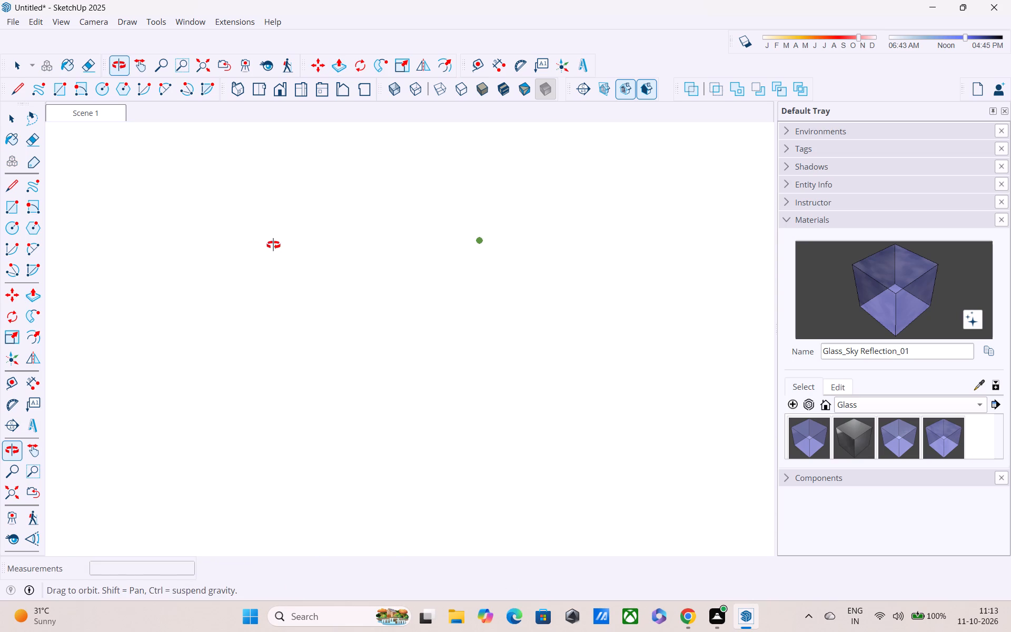
middle_drag(273, 245, 265, 243)
middle_drag(267, 243, 15, 238)
scroll(34, 238, down, 4)
scroll(194, 242, down, 3)
scroll(173, 205, down, 4)
scroll(226, 225, down, 7)
scroll(273, 240, down, 1)
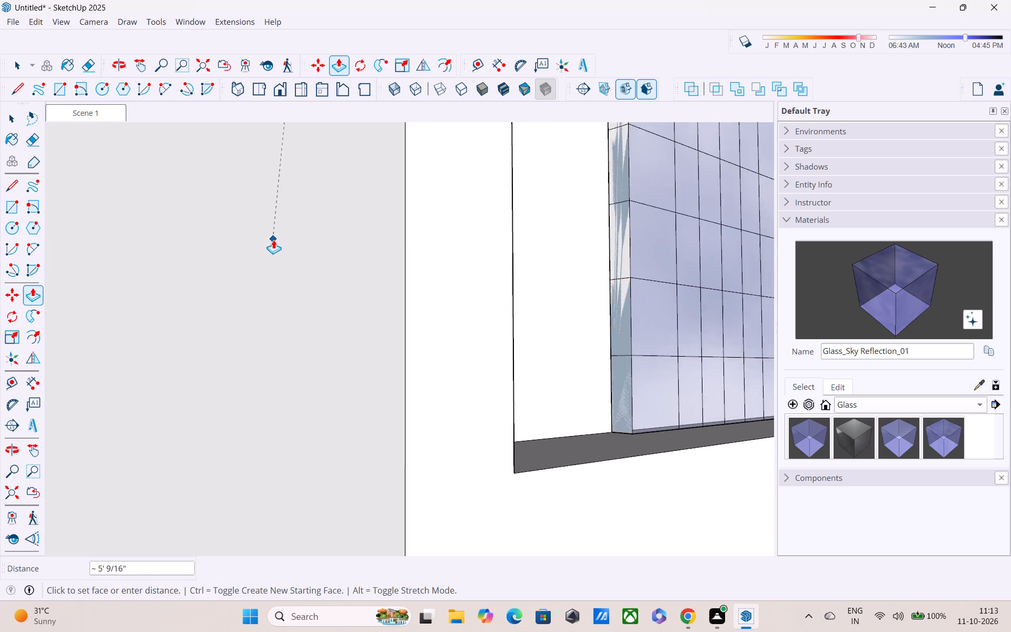
middle_drag(273, 240, 168, 238)
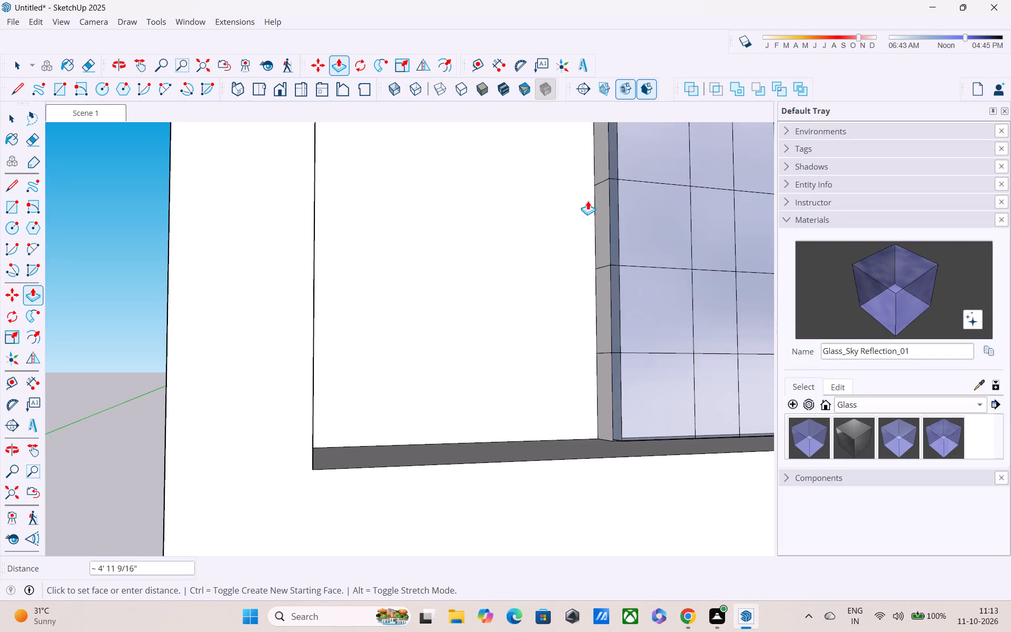